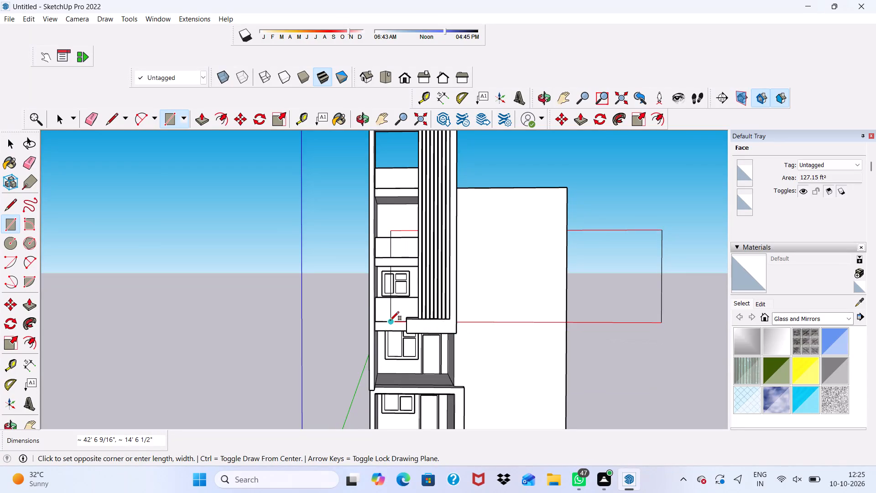
Draw an upright parapet rectangle about 14' 1" by 3' 10 1/2" along the front edge on top of the framed box.
{"action": "scroll", "coordinate": [390, 320], "scroll_direction": "down", "scroll_amount": 4}
{"action": "key", "text": "space"}
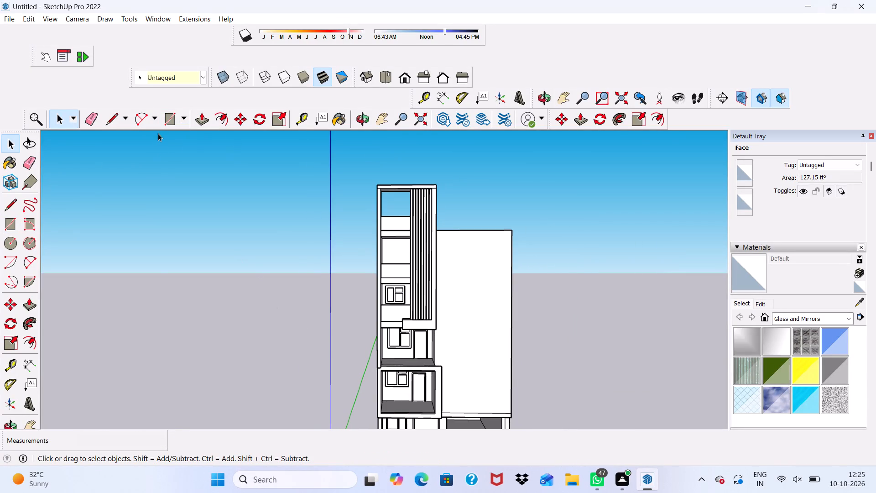
{"action": "left_click", "coordinate": [172, 124]}
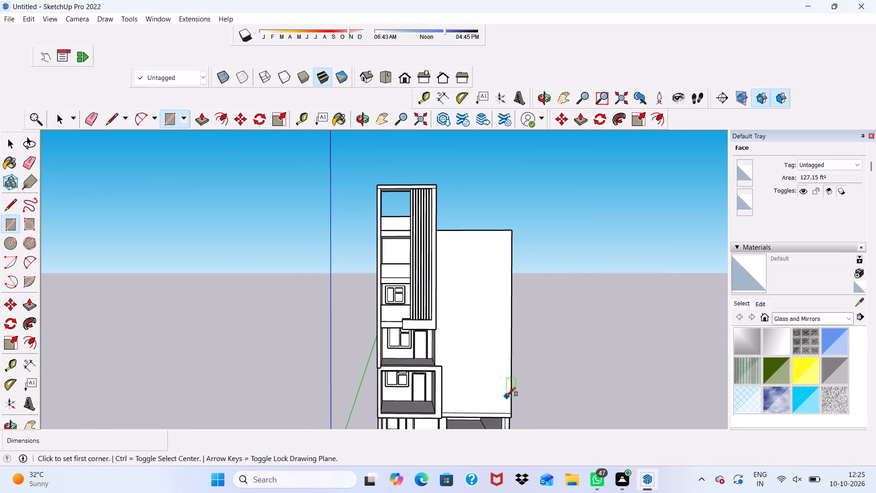
{"action": "left_click", "coordinate": [443, 368]}
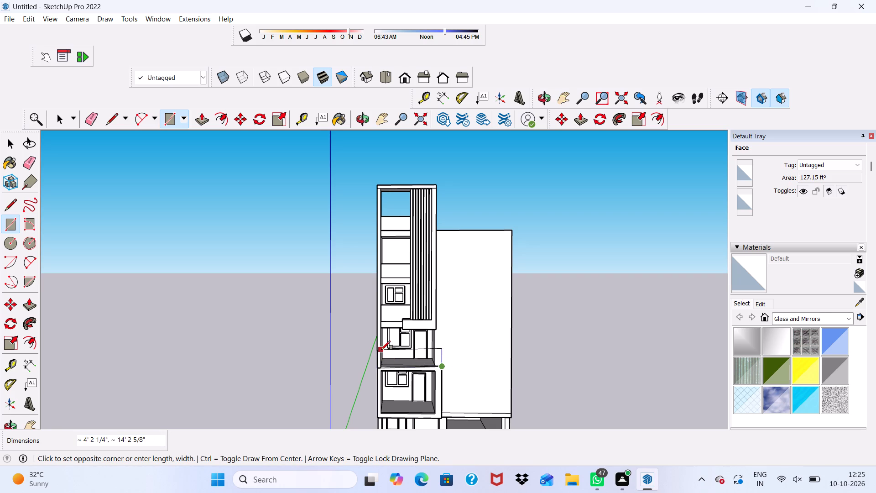
{"action": "scroll", "coordinate": [388, 362], "scroll_direction": "up", "scroll_amount": 2}
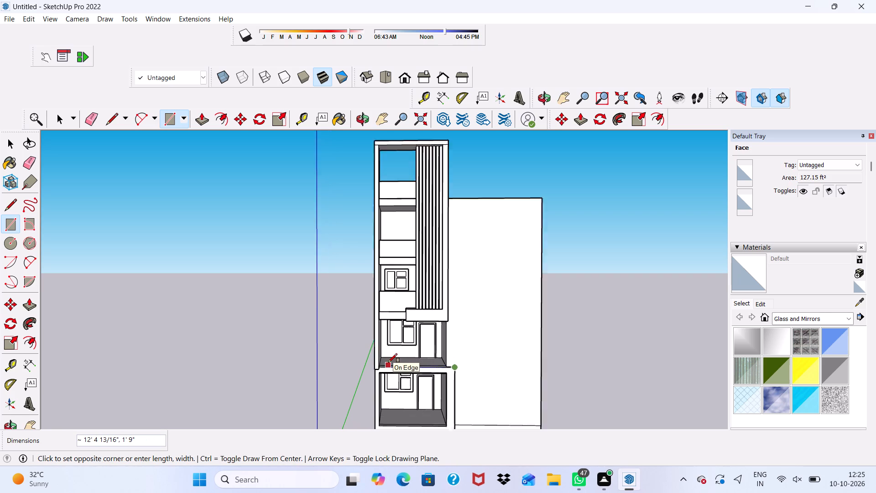
{"action": "scroll", "coordinate": [388, 362], "scroll_direction": "up", "scroll_amount": 1}
{"action": "middle_click_drag", "start_coordinate": [388, 362], "coordinate": [347, 360]}
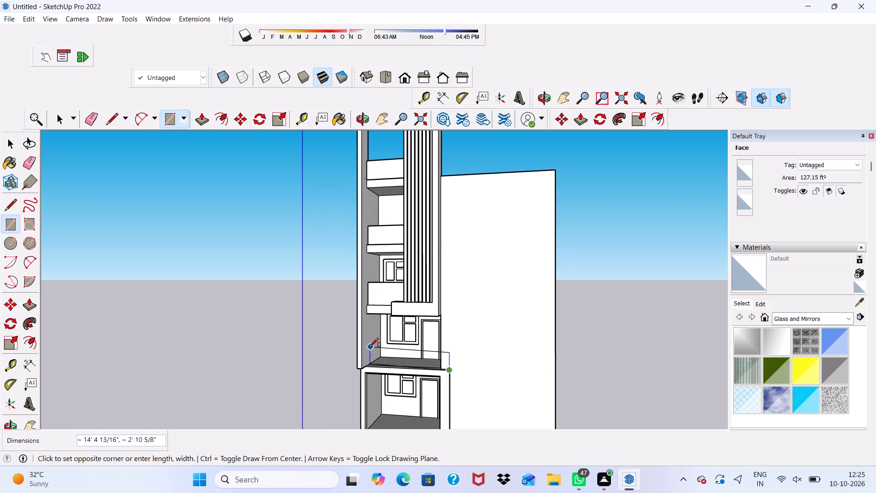
{"action": "scroll", "coordinate": [363, 345], "scroll_direction": "up", "scroll_amount": 4}
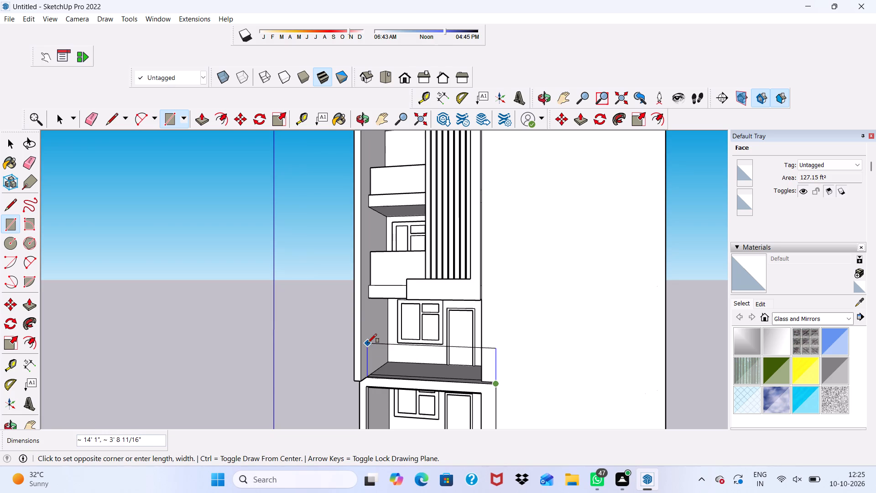
{"action": "left_click", "coordinate": [366, 343]}
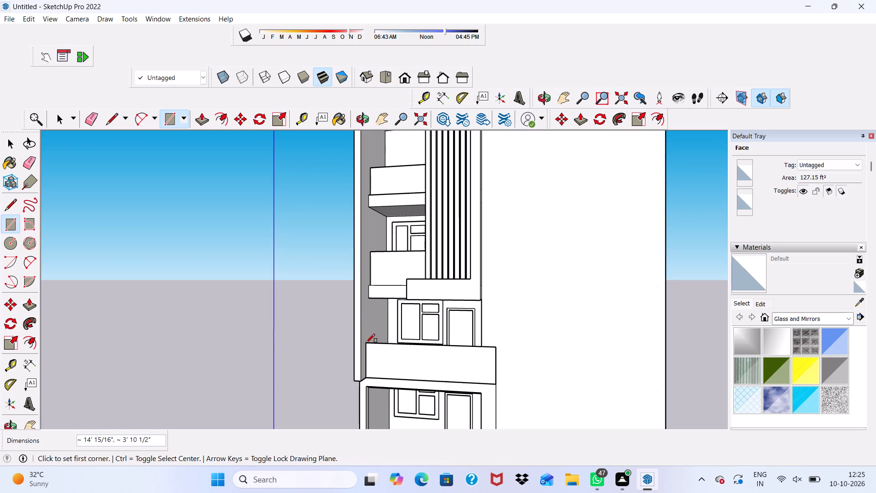
Draw an upright side rectangle about 1' wide, closing the gap between the parapet panel's end and the wall at the panel's full height.
{"action": "scroll", "coordinate": [366, 343], "scroll_direction": "down", "scroll_amount": 3}
{"action": "middle_click_drag", "start_coordinate": [365, 352], "coordinate": [164, 343]}
{"action": "scroll", "coordinate": [171, 351], "scroll_direction": "up", "scroll_amount": 4}
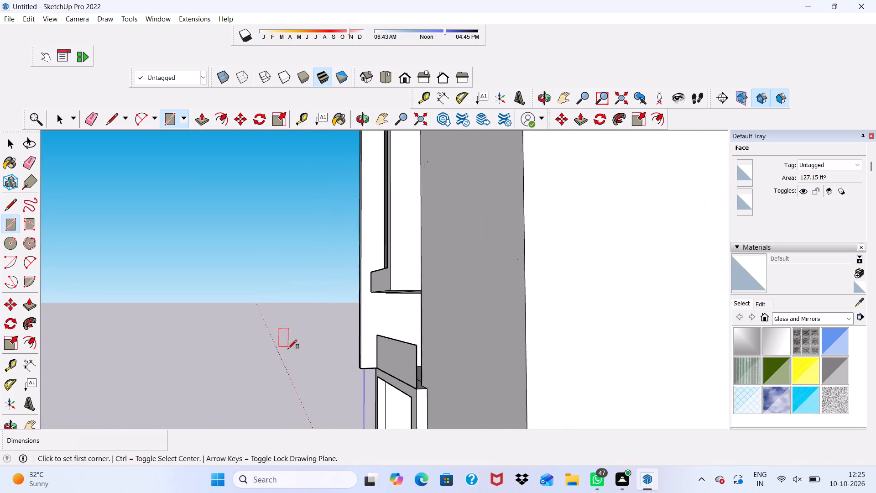
{"action": "scroll", "coordinate": [412, 381], "scroll_direction": "up", "scroll_amount": 9}
{"action": "scroll", "coordinate": [413, 380], "scroll_direction": "down", "scroll_amount": 2}
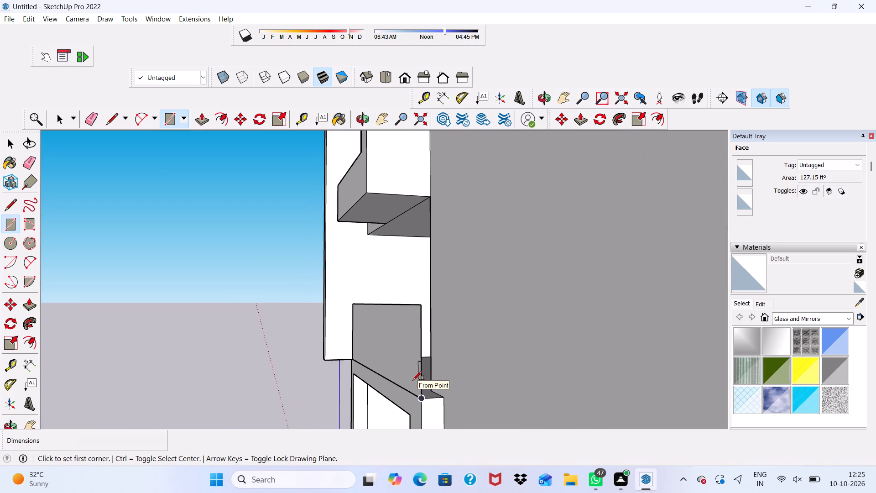
{"action": "scroll", "coordinate": [413, 380], "scroll_direction": "down", "scroll_amount": 2}
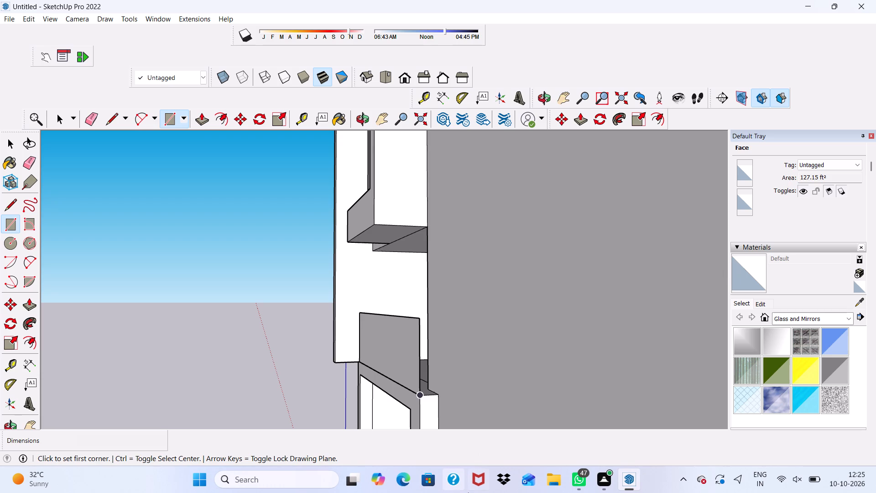
{"action": "scroll", "coordinate": [469, 492], "scroll_direction": "up", "scroll_amount": 4}
{"action": "scroll", "coordinate": [469, 480], "scroll_direction": "down", "scroll_amount": 4}
{"action": "scroll", "coordinate": [429, 383], "scroll_direction": "up", "scroll_amount": 9}
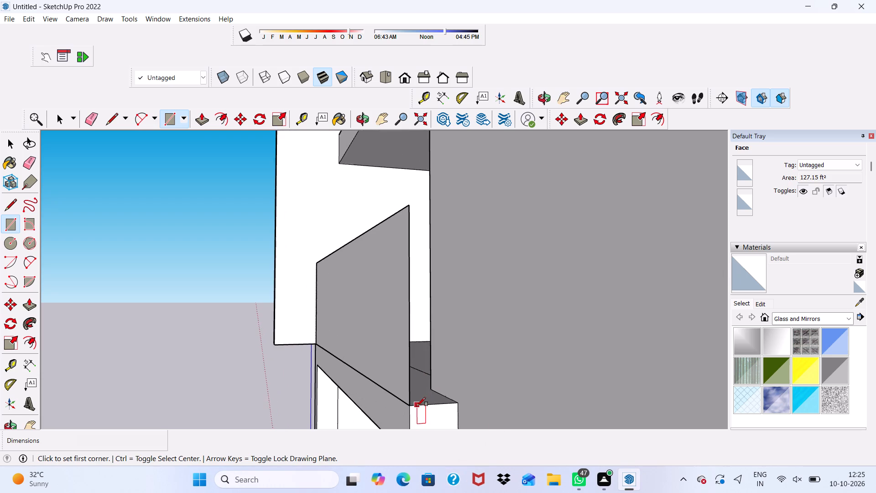
{"action": "scroll", "coordinate": [416, 406], "scroll_direction": "up", "scroll_amount": 2}
{"action": "left_click", "coordinate": [406, 405]}
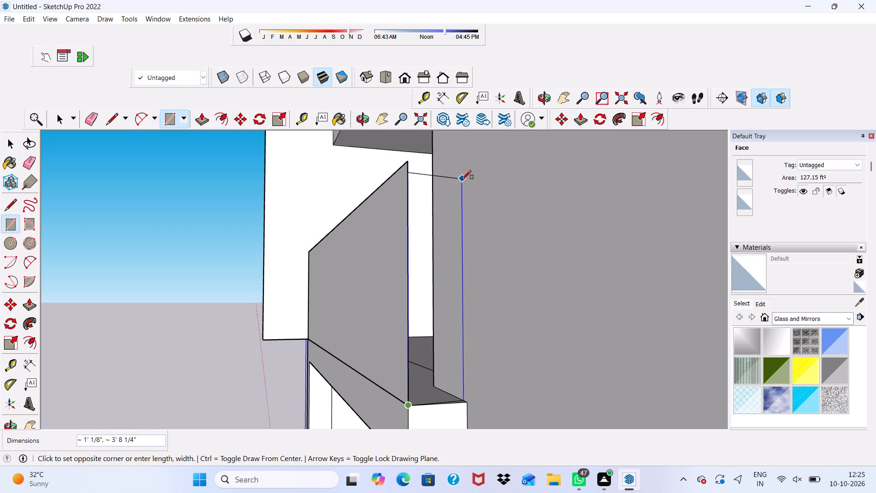
{"action": "key", "text": "space"}
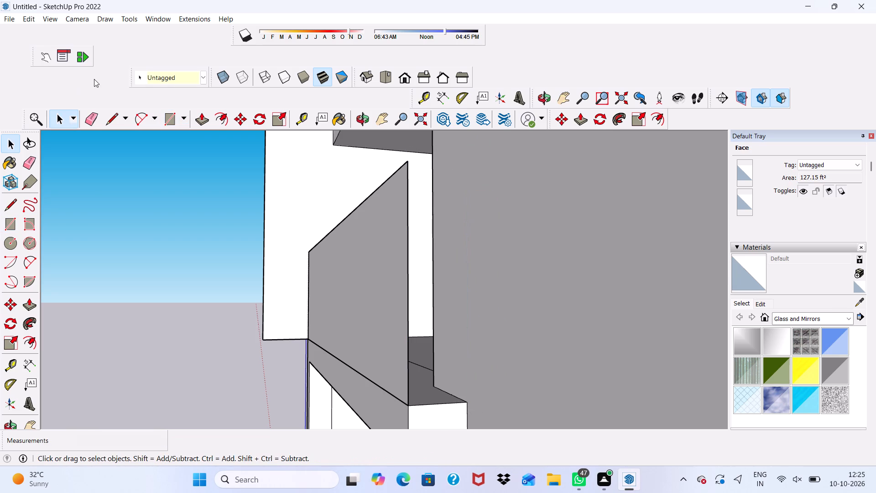
{"action": "left_click", "coordinate": [170, 122]}
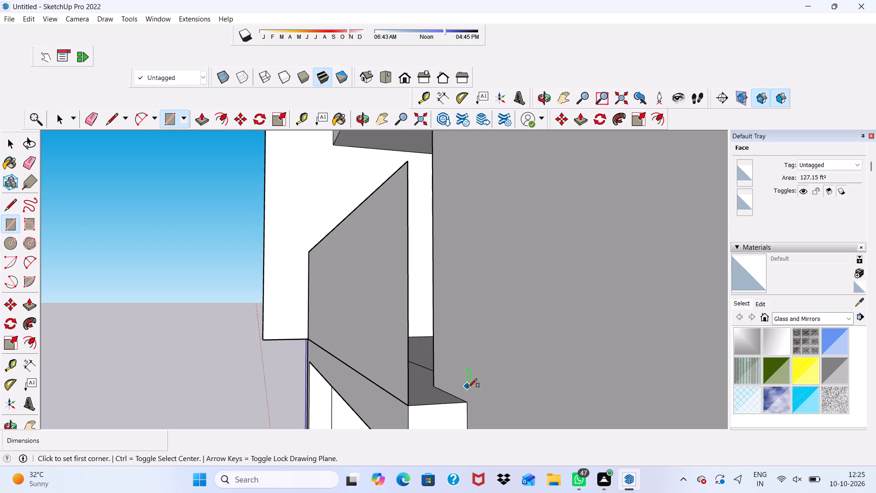
{"action": "left_click", "coordinate": [464, 404]}
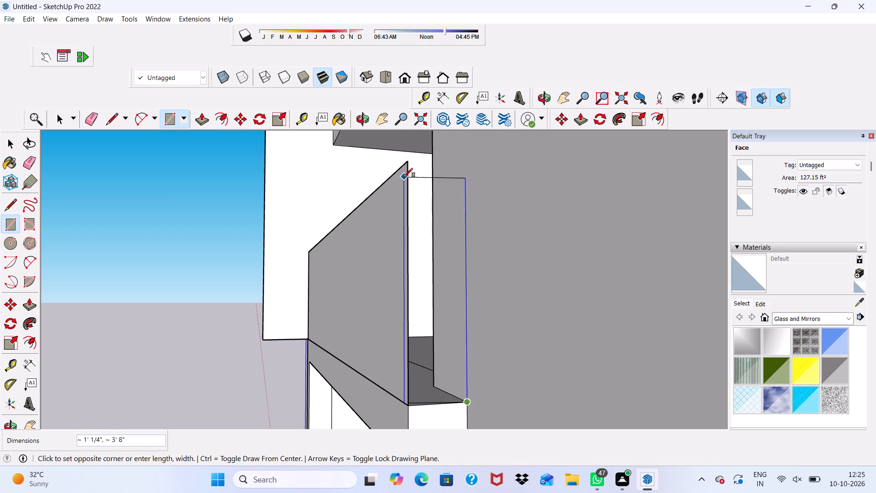
{"action": "left_click", "coordinate": [407, 162]}
{"action": "scroll", "coordinate": [422, 183], "scroll_direction": "down", "scroll_amount": 3}
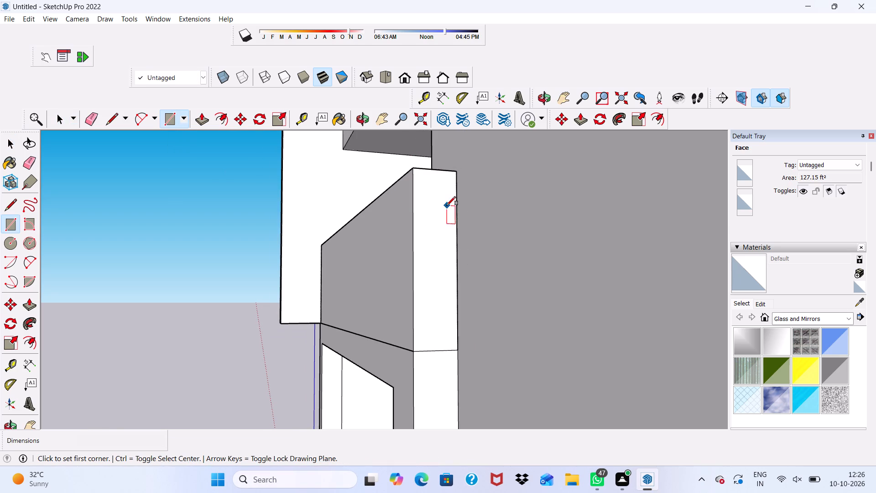
{"action": "key", "text": "space"}
Draw a parapet rectangle about 12' 7" by 3' 2" across the bottom of the framed box's front opening.
{"action": "scroll", "coordinate": [401, 273], "scroll_direction": "down", "scroll_amount": 9}
{"action": "middle_click_drag", "start_coordinate": [390, 271], "coordinate": [619, 286]}
{"action": "scroll", "coordinate": [614, 277], "scroll_direction": "up", "scroll_amount": 2}
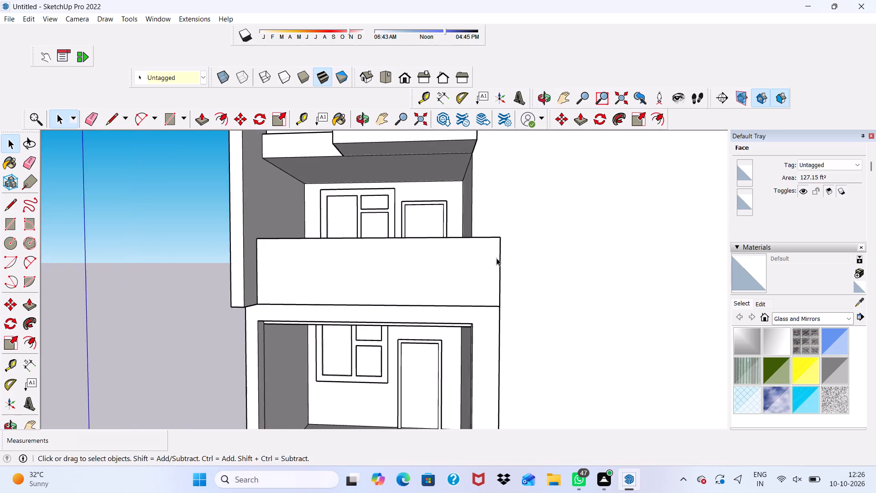
{"action": "scroll", "coordinate": [448, 257], "scroll_direction": "down", "scroll_amount": 9}
{"action": "middle_click_drag", "start_coordinate": [390, 265], "coordinate": [486, 276]}
{"action": "key", "text": "space"}
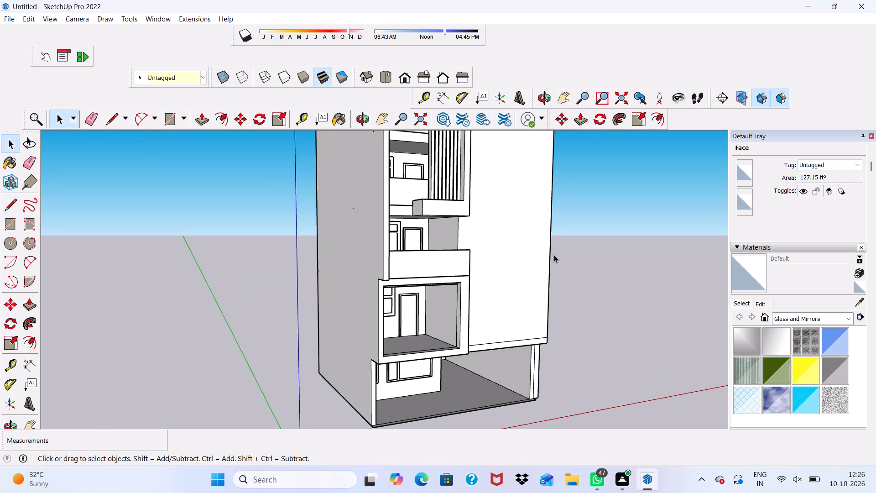
{"action": "scroll", "coordinate": [554, 255], "scroll_direction": "down", "scroll_amount": 4}
{"action": "scroll", "coordinate": [402, 341], "scroll_direction": "down", "scroll_amount": 1}
{"action": "middle_click_drag", "start_coordinate": [417, 359], "coordinate": [199, 347]}
{"action": "scroll", "coordinate": [378, 348], "scroll_direction": "up", "scroll_amount": 9}
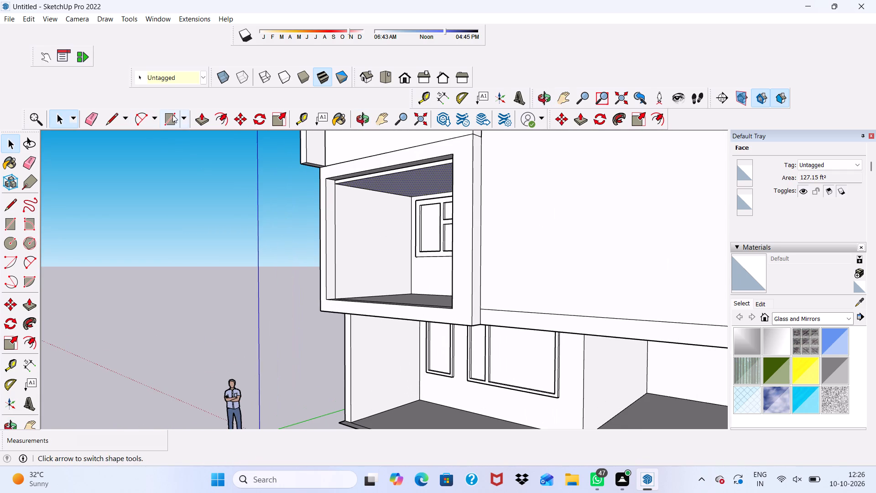
{"action": "left_click", "coordinate": [172, 115]}
{"action": "scroll", "coordinate": [300, 313], "scroll_direction": "up", "scroll_amount": 4}
{"action": "scroll", "coordinate": [342, 282], "scroll_direction": "up", "scroll_amount": 4}
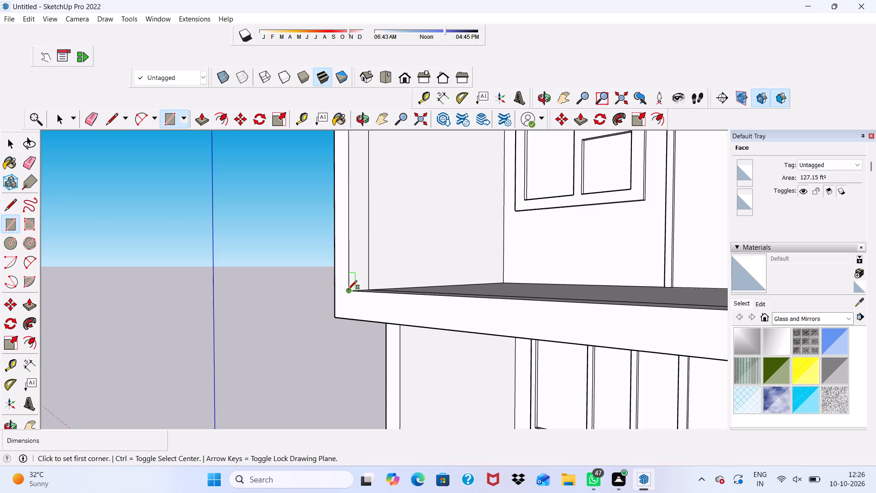
{"action": "left_click", "coordinate": [349, 291]}
{"action": "scroll", "coordinate": [349, 291], "scroll_direction": "down", "scroll_amount": 9}
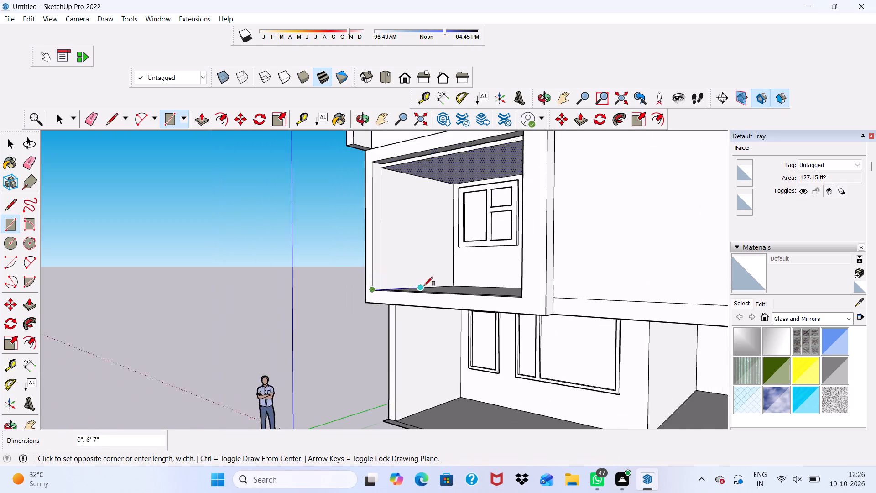
{"action": "middle_click_drag", "start_coordinate": [425, 287], "coordinate": [596, 330]}
{"action": "scroll", "coordinate": [553, 267], "scroll_direction": "up", "scroll_amount": 3}
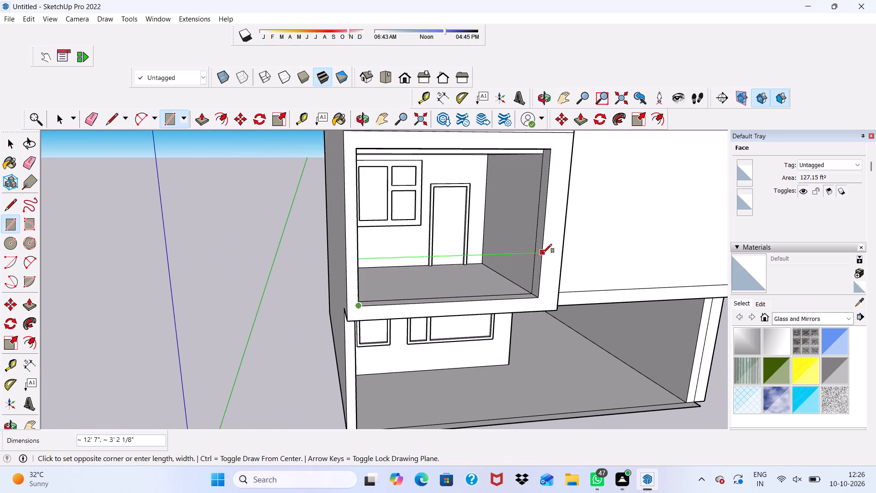
{"action": "left_click", "coordinate": [543, 253]}
Delete the face covering the framed box's opening above the new parapet rectangle.
{"action": "scroll", "coordinate": [543, 253], "scroll_direction": "down", "scroll_amount": 2}
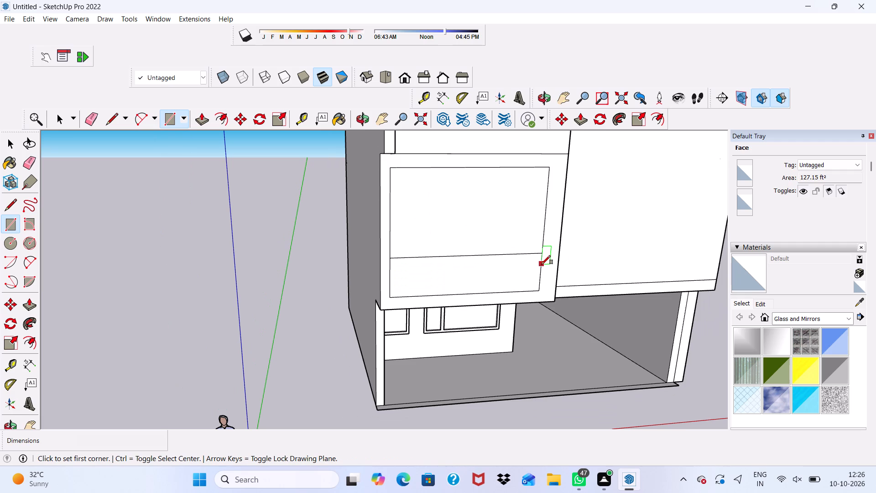
{"action": "key", "text": "space"}
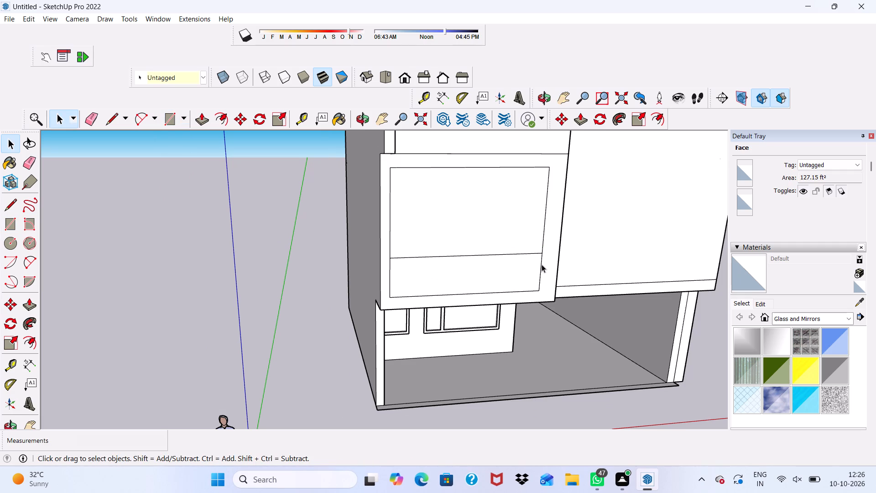
{"action": "left_click", "coordinate": [463, 212]}
{"action": "key", "text": "Delete"}
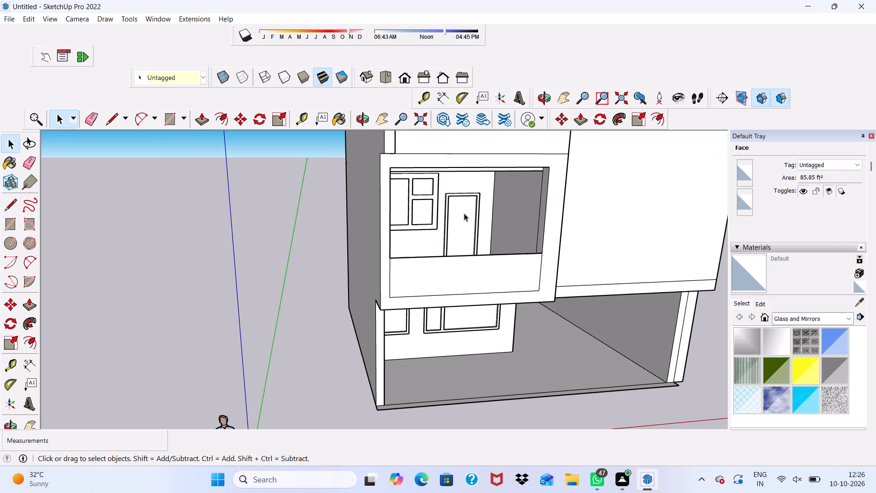
Examine the tower from the front and side, checking the parapet panels on and inside the framed box.
{"action": "scroll", "coordinate": [417, 222], "scroll_direction": "down", "scroll_amount": 3}
{"action": "scroll", "coordinate": [396, 232], "scroll_direction": "up", "scroll_amount": 1}
{"action": "scroll", "coordinate": [402, 231], "scroll_direction": "down", "scroll_amount": 2}
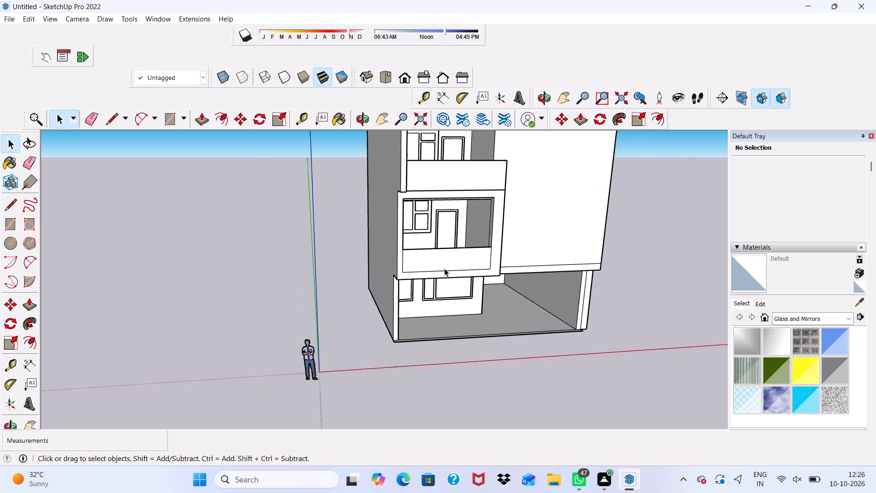
{"action": "scroll", "coordinate": [444, 268], "scroll_direction": "down", "scroll_amount": 2}
{"action": "middle_click_drag", "start_coordinate": [445, 269], "coordinate": [412, 215]}
{"action": "scroll", "coordinate": [411, 207], "scroll_direction": "down", "scroll_amount": 5}
{"action": "scroll", "coordinate": [415, 219], "scroll_direction": "up", "scroll_amount": 1}
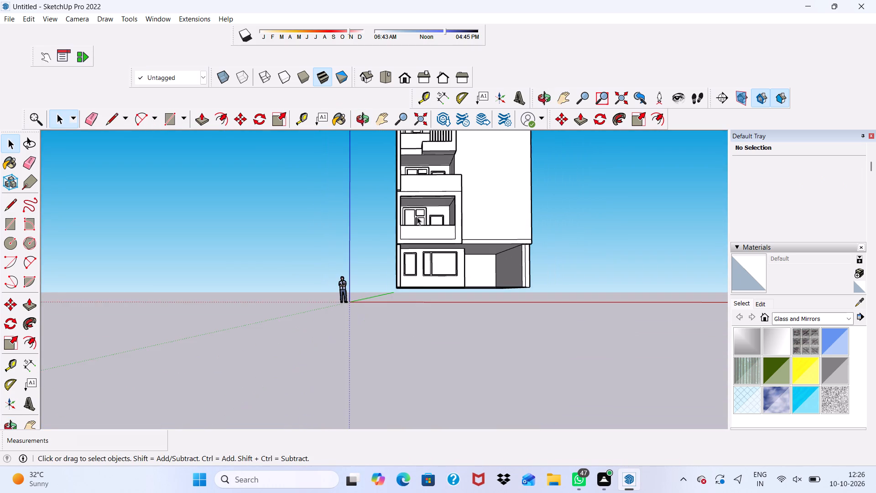
{"action": "scroll", "coordinate": [417, 218], "scroll_direction": "down", "scroll_amount": 7}
{"action": "scroll", "coordinate": [482, 158], "scroll_direction": "up", "scroll_amount": 6}
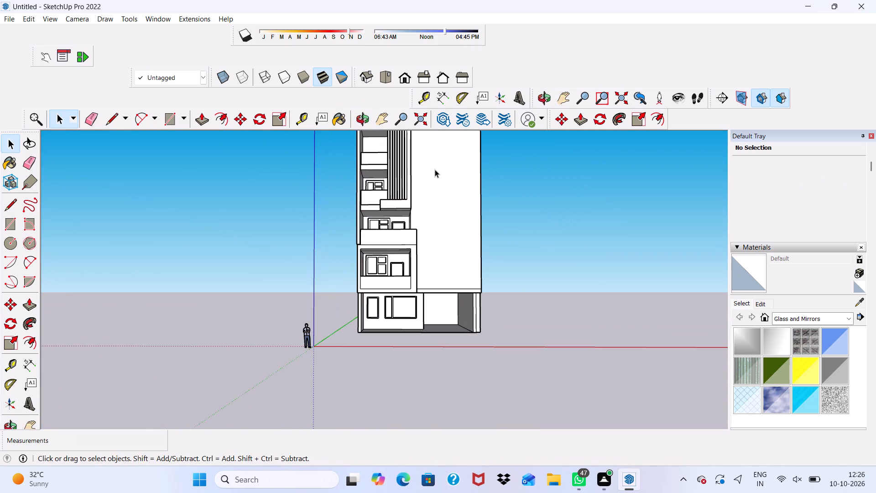
{"action": "scroll", "coordinate": [435, 169], "scroll_direction": "down", "scroll_amount": 1}
{"action": "middle_click_drag", "start_coordinate": [435, 169], "coordinate": [410, 191]}
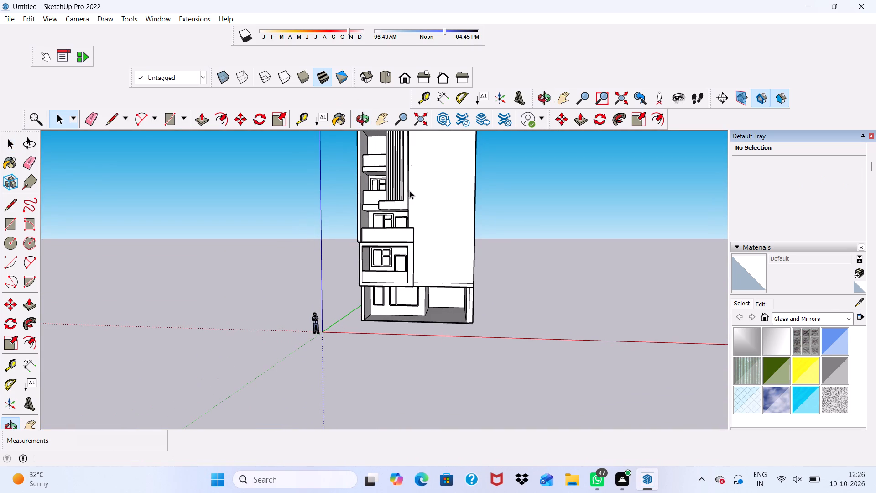
{"action": "scroll", "coordinate": [423, 183], "scroll_direction": "up", "scroll_amount": 5}
{"action": "scroll", "coordinate": [425, 183], "scroll_direction": "down", "scroll_amount": 4}
{"action": "middle_click_drag", "start_coordinate": [420, 191], "coordinate": [385, 222]}
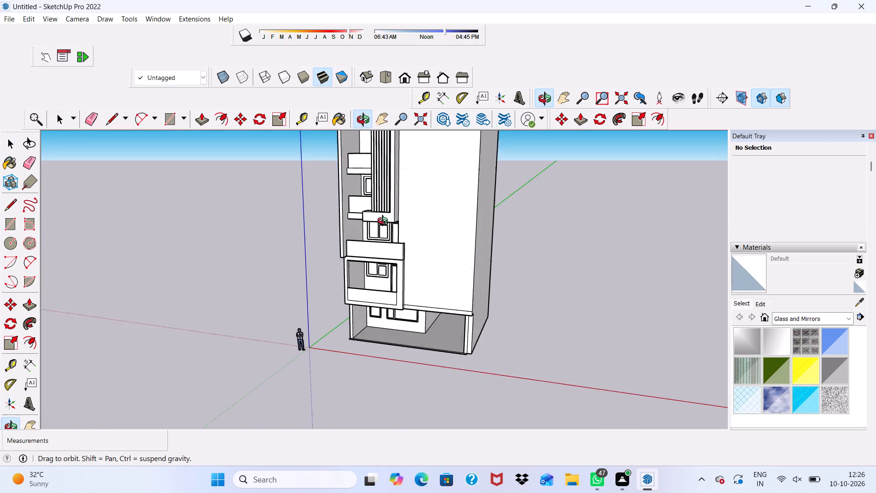
{"action": "middle_click_drag", "start_coordinate": [385, 222], "coordinate": [318, 217]}
{"action": "scroll", "coordinate": [421, 226], "scroll_direction": "up", "scroll_amount": 10}
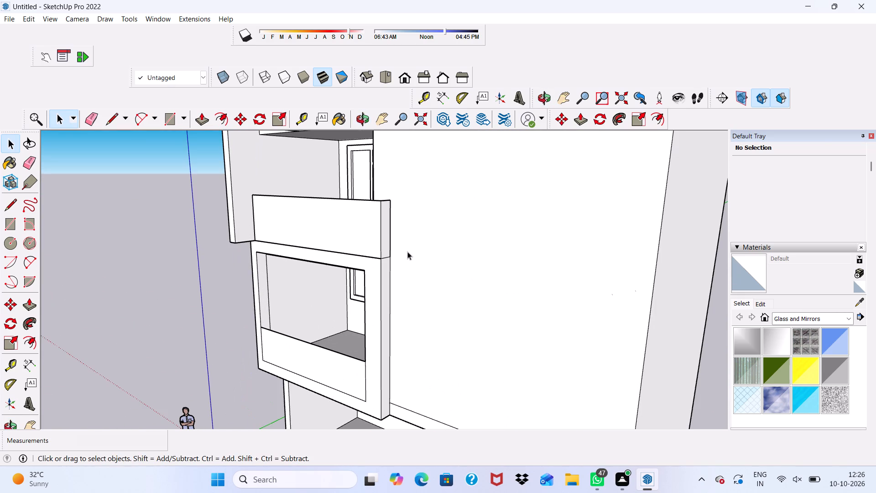
{"action": "middle_click_drag", "start_coordinate": [396, 250], "coordinate": [477, 210]}
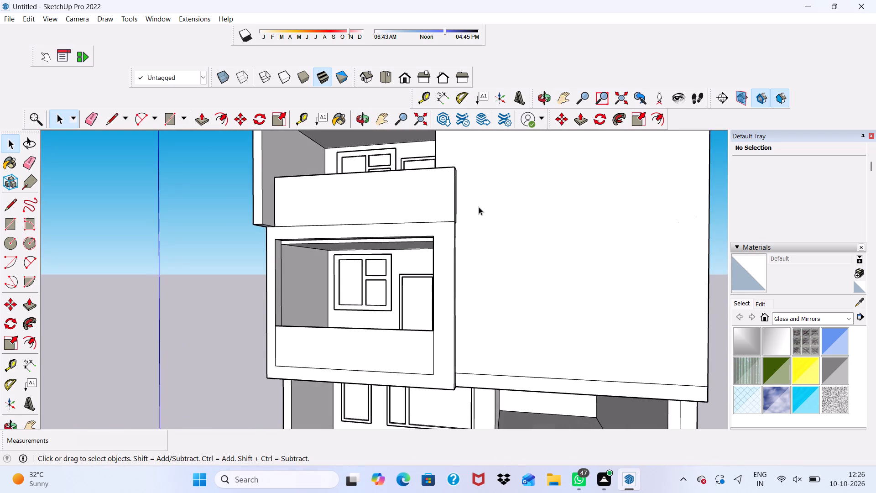
{"action": "scroll", "coordinate": [469, 210], "scroll_direction": "down", "scroll_amount": 20}
{"action": "scroll", "coordinate": [469, 210], "scroll_direction": "down", "scroll_amount": 3}
{"action": "scroll", "coordinate": [480, 160], "scroll_direction": "up", "scroll_amount": 6}
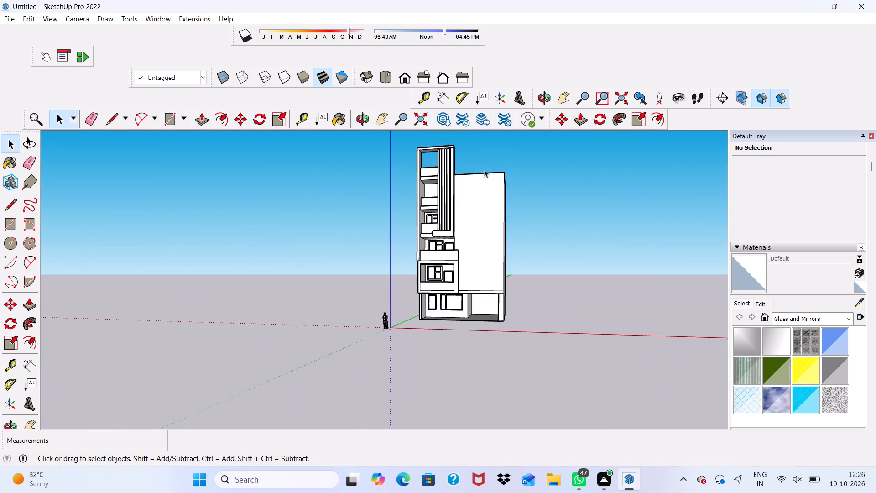
{"action": "scroll", "coordinate": [484, 169], "scroll_direction": "up", "scroll_amount": 8}
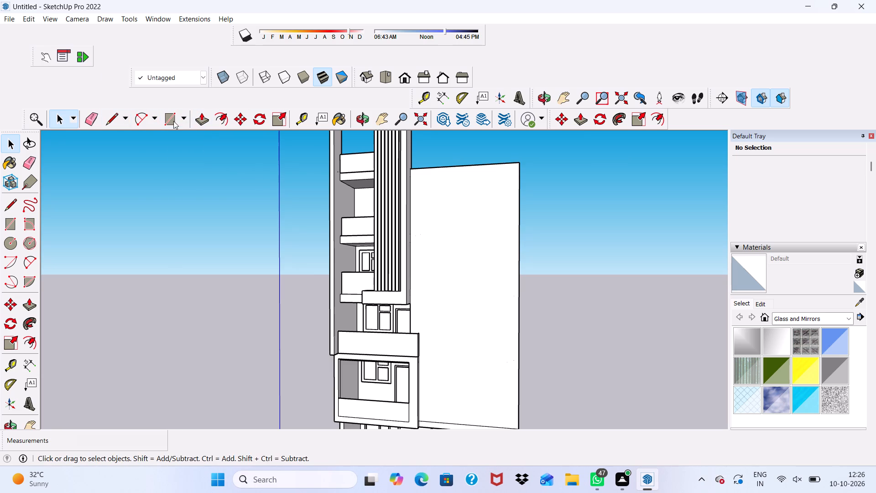
Draw a vertical strip rectangle about 5' 11" by 43' 6" on the blank front wall beside the framed box, from top to bottom edge.
{"action": "left_click", "coordinate": [167, 124]}
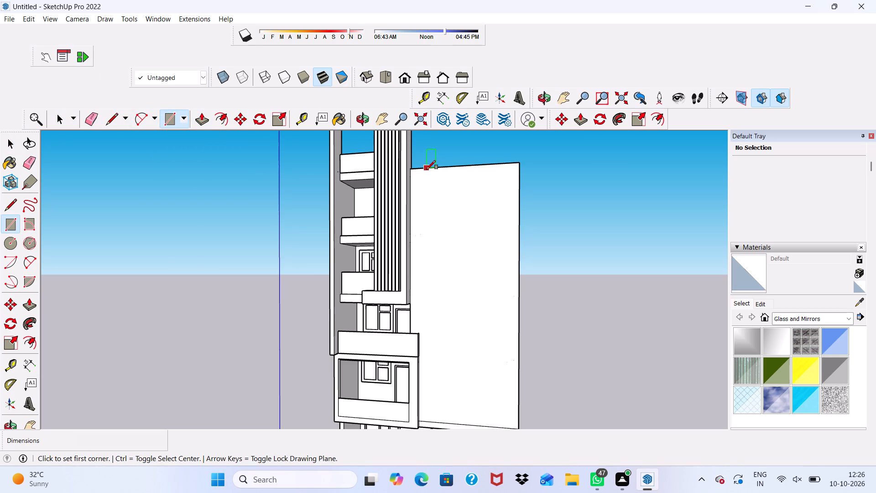
{"action": "scroll", "coordinate": [425, 168], "scroll_direction": "down", "scroll_amount": 3}
{"action": "middle_click_drag", "start_coordinate": [425, 168], "coordinate": [461, 170]}
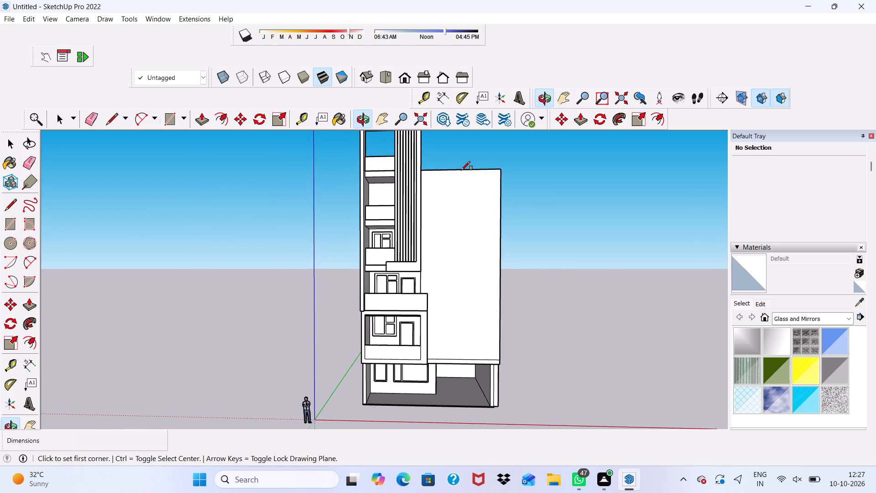
{"action": "scroll", "coordinate": [460, 169], "scroll_direction": "up", "scroll_amount": 3}
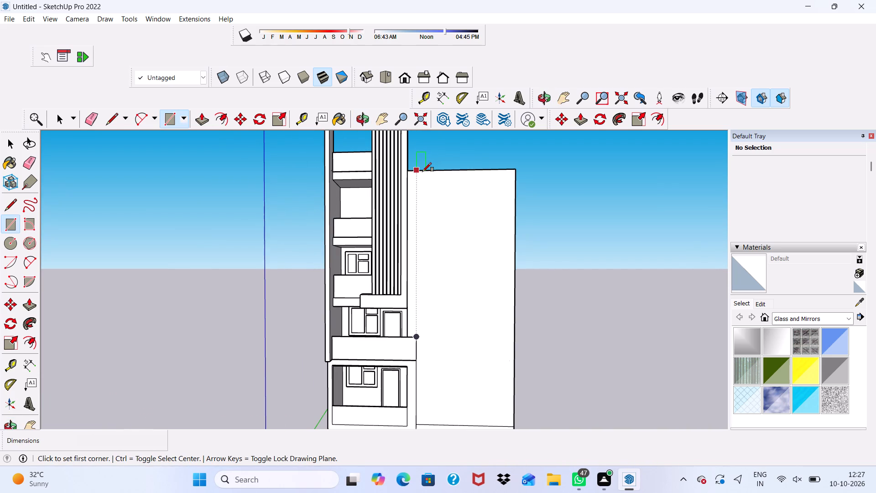
{"action": "left_click", "coordinate": [417, 172]}
{"action": "scroll", "coordinate": [454, 201], "scroll_direction": "down", "scroll_amount": 1}
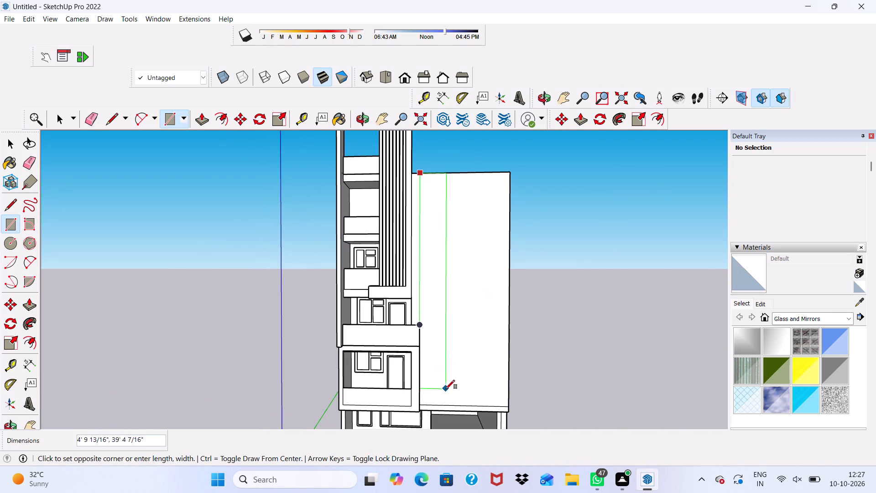
{"action": "scroll", "coordinate": [444, 400], "scroll_direction": "up", "scroll_amount": 1}
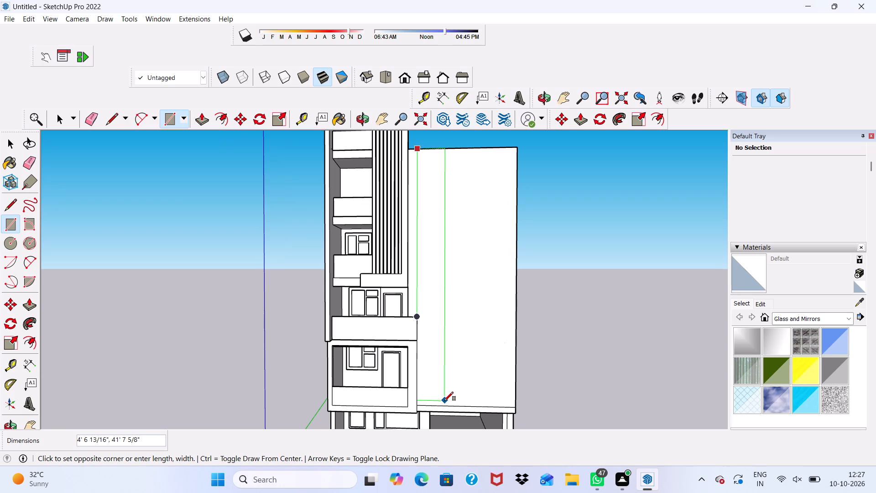
{"action": "middle_click_drag", "start_coordinate": [449, 401], "coordinate": [396, 430]}
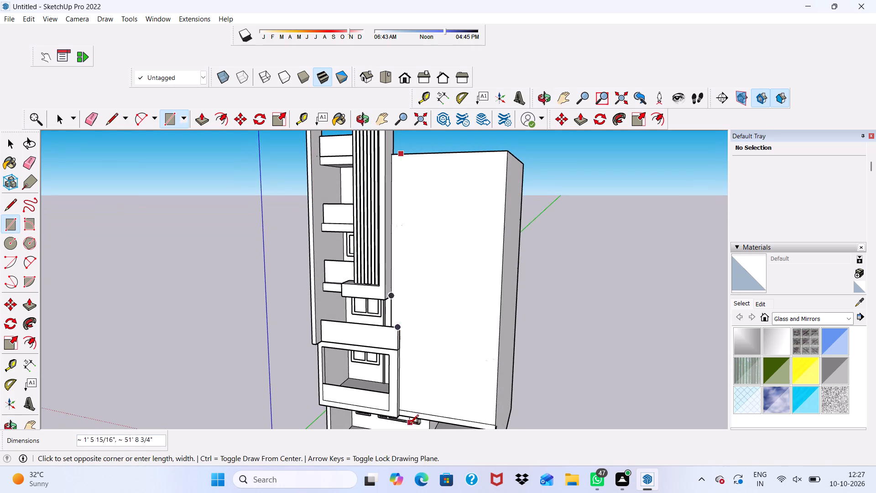
{"action": "scroll", "coordinate": [427, 407], "scroll_direction": "up", "scroll_amount": 5}
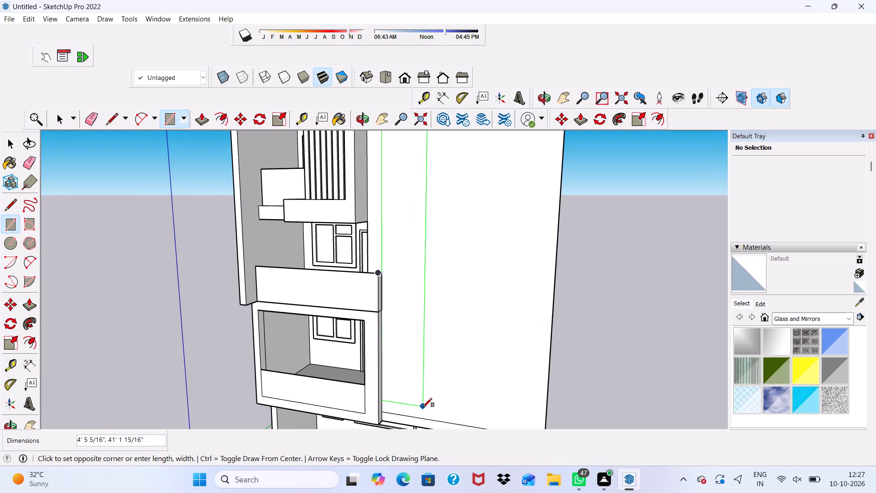
{"action": "scroll", "coordinate": [423, 409], "scroll_direction": "down", "scroll_amount": 4}
{"action": "middle_click_drag", "start_coordinate": [424, 399], "coordinate": [420, 368]}
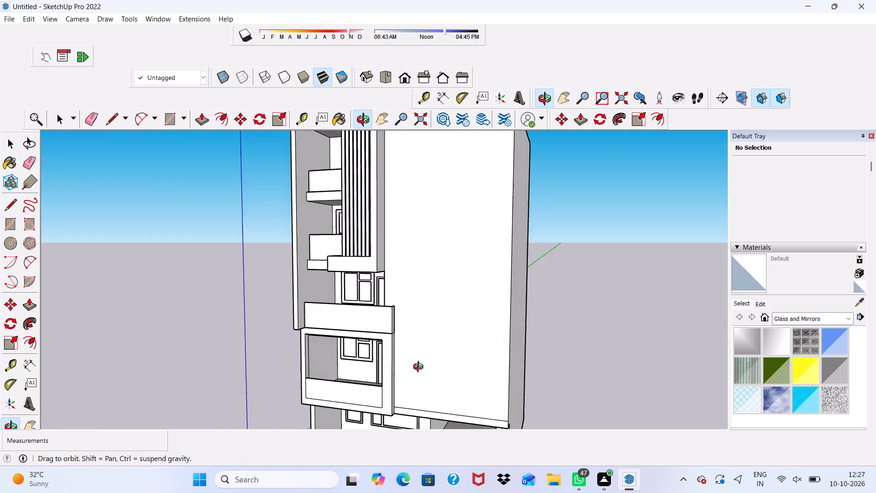
{"action": "middle_click_drag", "start_coordinate": [420, 368], "coordinate": [415, 342]}
{"action": "scroll", "coordinate": [421, 368], "scroll_direction": "up", "scroll_amount": 2}
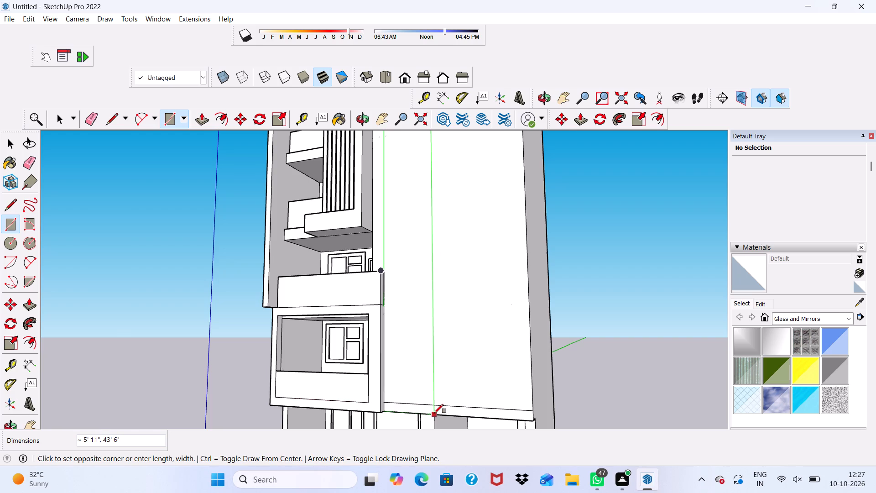
{"action": "left_click", "coordinate": [434, 413]}
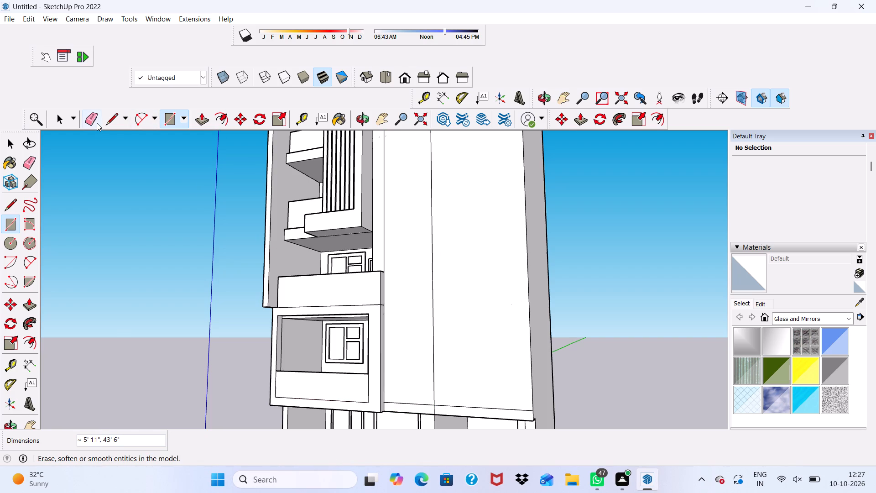
Erase the horizontal line segments running across the blank front wall just above its bottom edge.
{"action": "left_click", "coordinate": [94, 118]}
{"action": "left_click_drag", "start_coordinate": [419, 396], "coordinate": [415, 402]}
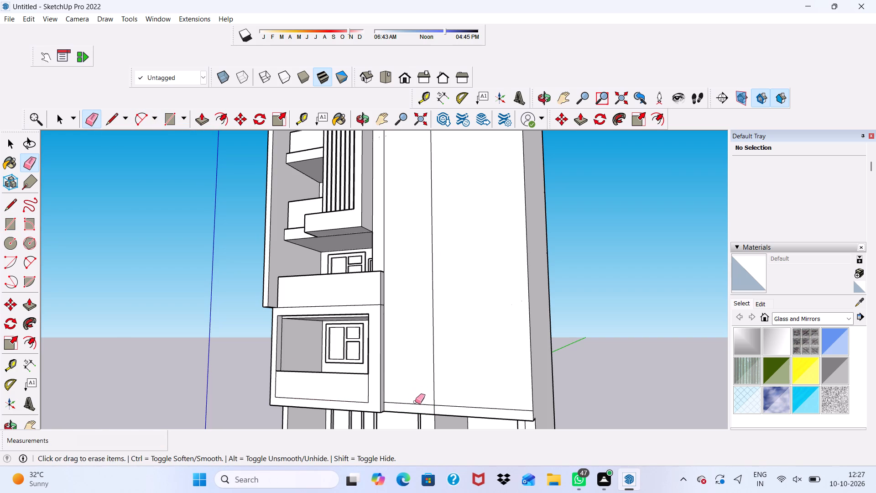
{"action": "left_click_drag", "start_coordinate": [415, 402], "coordinate": [412, 403]}
{"action": "left_click", "coordinate": [457, 407]}
{"action": "left_click_drag", "start_coordinate": [520, 409], "coordinate": [521, 415]}
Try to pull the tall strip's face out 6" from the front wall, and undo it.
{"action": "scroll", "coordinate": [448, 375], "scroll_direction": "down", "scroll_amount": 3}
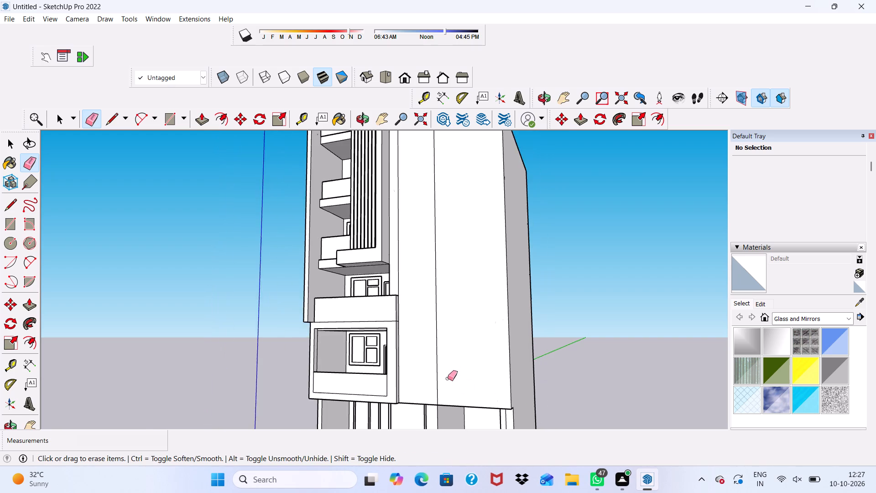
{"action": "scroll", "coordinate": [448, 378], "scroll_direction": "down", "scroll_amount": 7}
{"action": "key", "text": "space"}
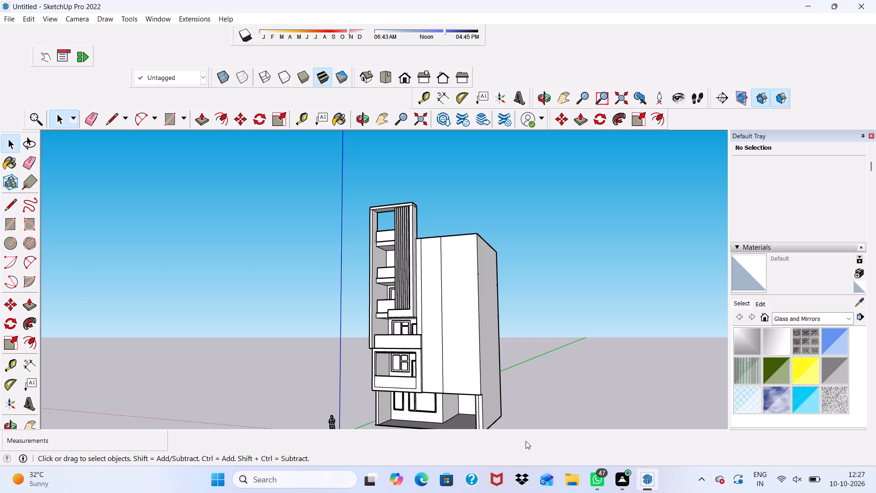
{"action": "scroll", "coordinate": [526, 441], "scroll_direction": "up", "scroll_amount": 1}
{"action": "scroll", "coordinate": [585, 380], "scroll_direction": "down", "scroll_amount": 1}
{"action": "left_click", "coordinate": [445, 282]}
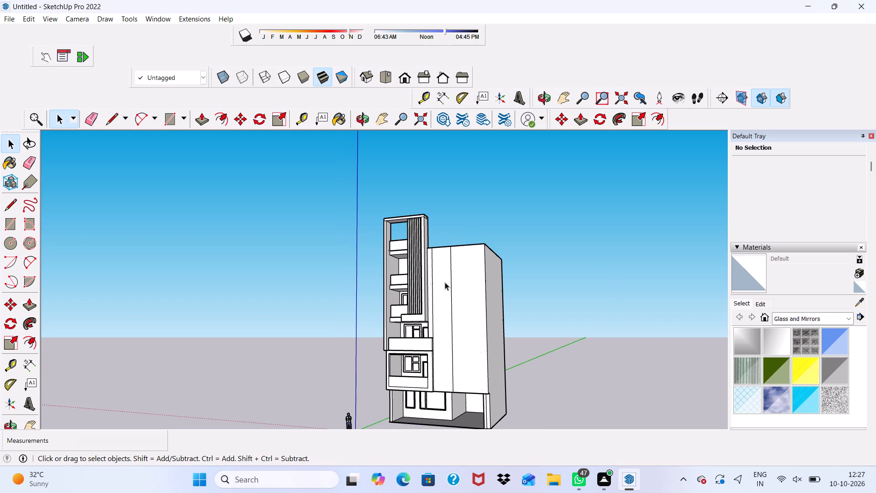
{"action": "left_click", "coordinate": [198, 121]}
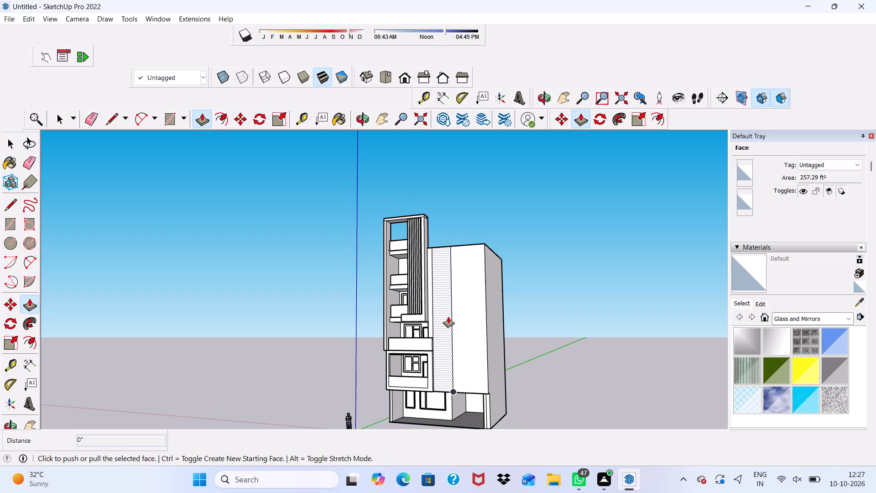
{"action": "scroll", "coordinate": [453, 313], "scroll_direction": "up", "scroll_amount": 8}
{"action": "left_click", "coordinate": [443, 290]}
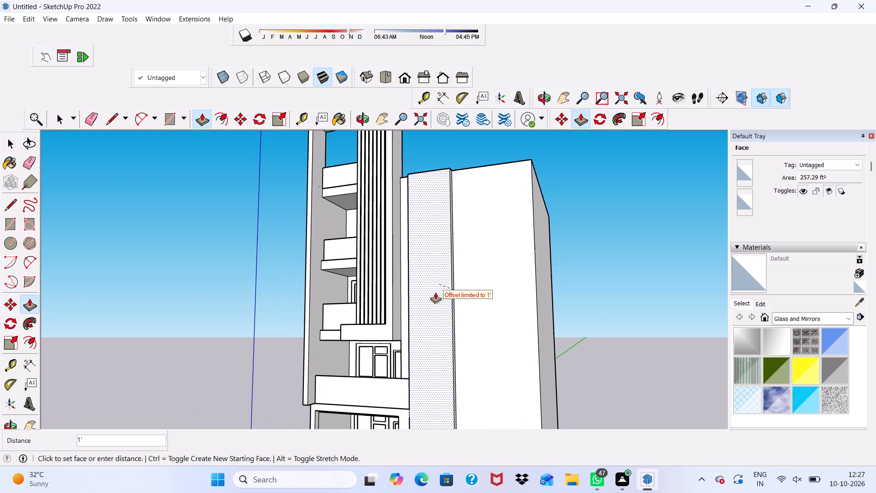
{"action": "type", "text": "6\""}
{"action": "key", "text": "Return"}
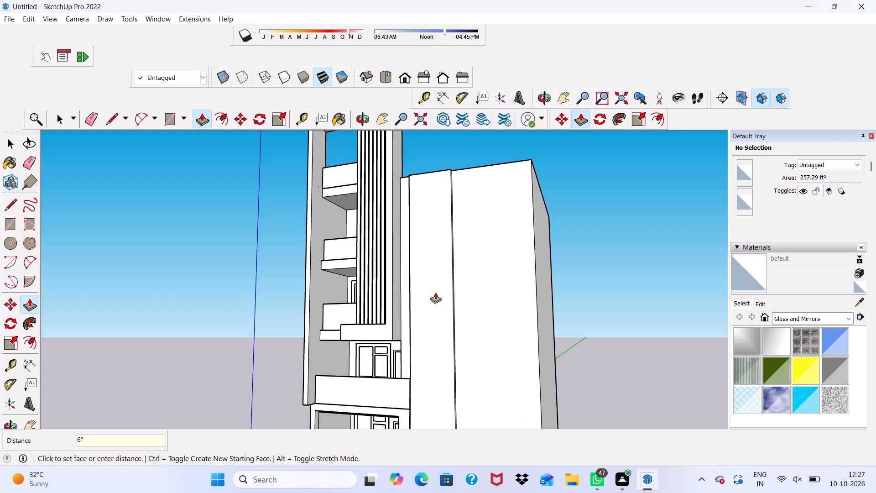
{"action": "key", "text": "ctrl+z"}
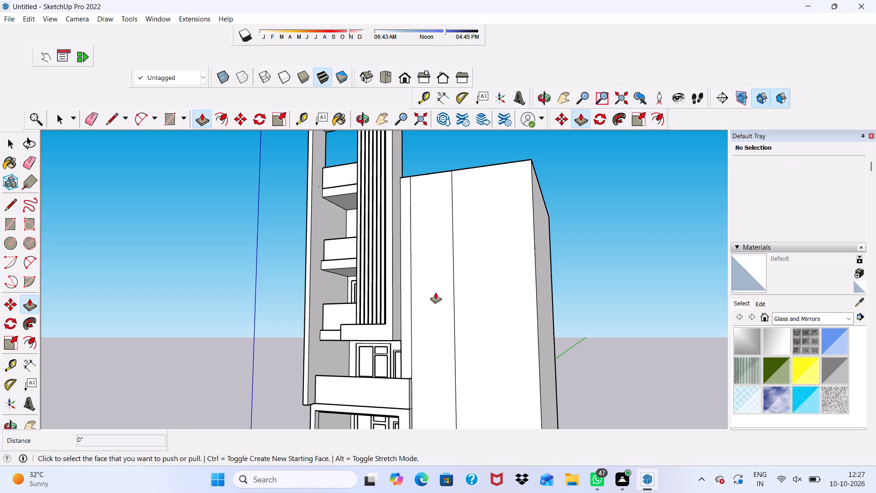
Pull the tall strip's face out 6" from the front wall.
{"action": "left_click", "coordinate": [429, 283]}
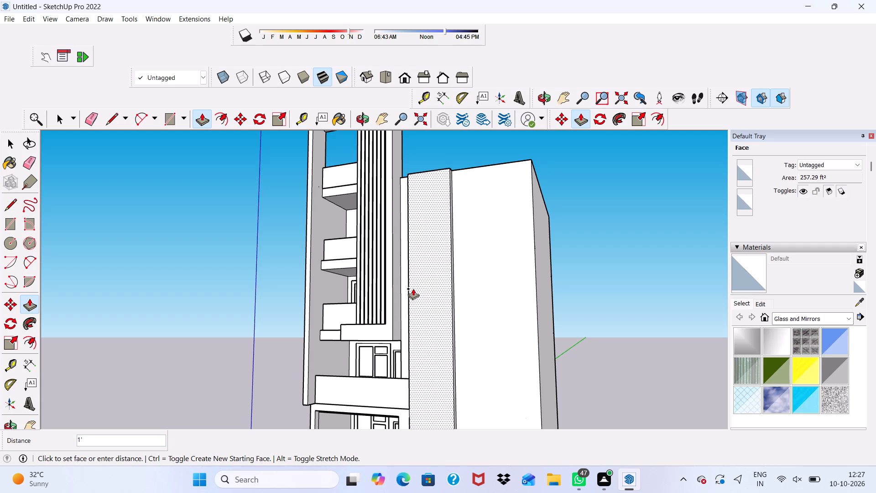
{"action": "key", "text": "6"}
{"action": "key", "text": "shift+quotedbl"}
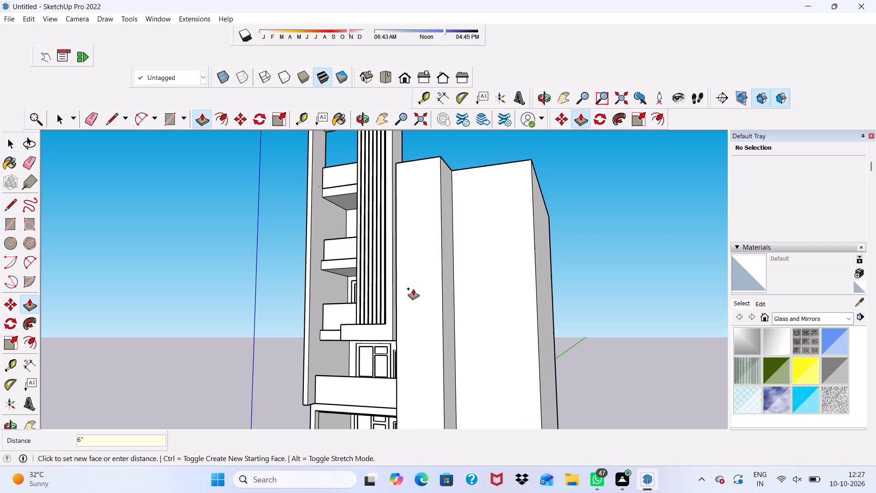
{"action": "key", "text": "Return"}
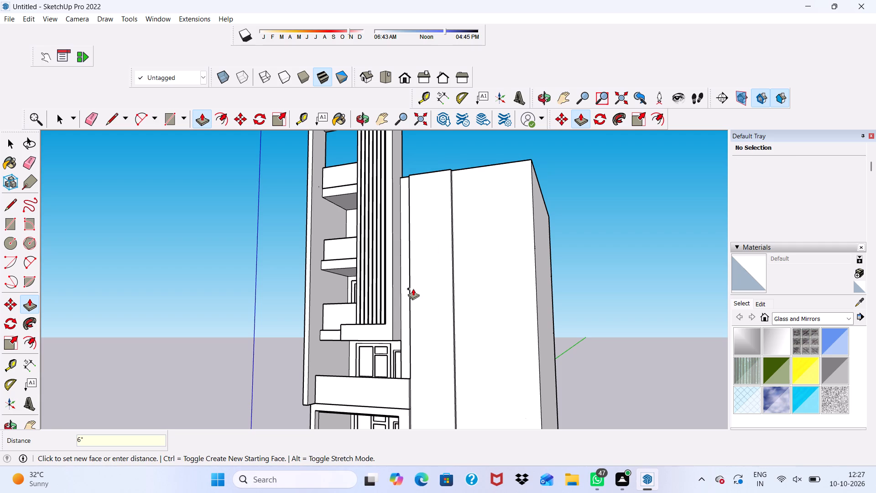
Examine the raised strip's projection from the front wall, looking from the side and the front.
{"action": "scroll", "coordinate": [411, 292], "scroll_direction": "down", "scroll_amount": 5}
{"action": "scroll", "coordinate": [415, 297], "scroll_direction": "up", "scroll_amount": 1}
{"action": "scroll", "coordinate": [463, 260], "scroll_direction": "down", "scroll_amount": 5}
{"action": "middle_click_drag", "start_coordinate": [453, 257], "coordinate": [242, 350]}
{"action": "scroll", "coordinate": [387, 332], "scroll_direction": "up", "scroll_amount": 6}
{"action": "scroll", "coordinate": [358, 177], "scroll_direction": "up", "scroll_amount": 6}
{"action": "middle_click_drag", "start_coordinate": [370, 189], "coordinate": [577, 139]}
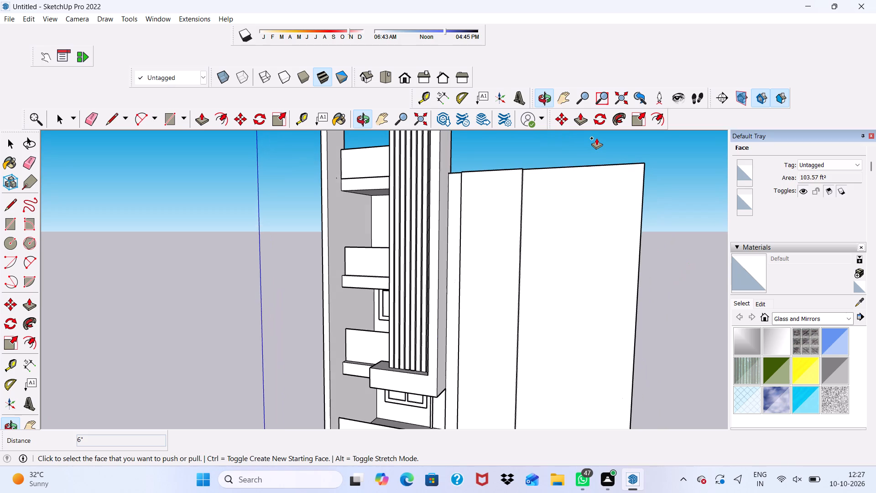
{"action": "key", "text": "space"}
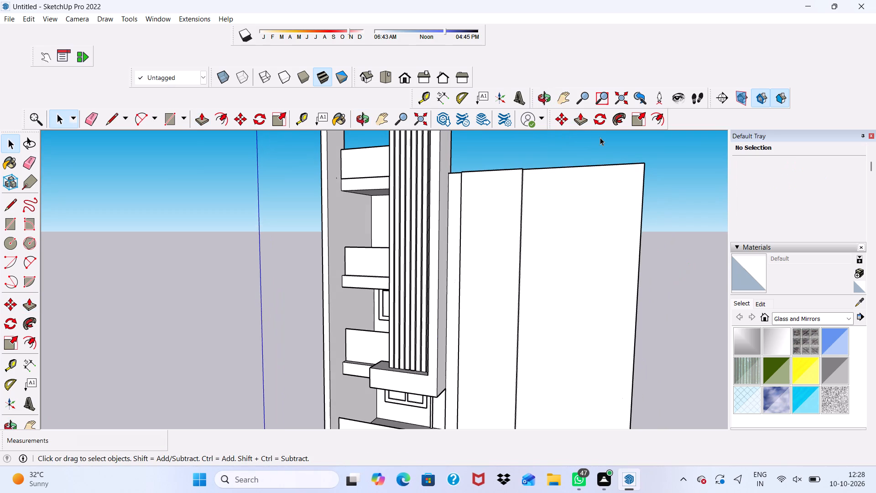
{"action": "scroll", "coordinate": [521, 219], "scroll_direction": "up", "scroll_amount": 4}
{"action": "scroll", "coordinate": [521, 219], "scroll_direction": "down", "scroll_amount": 4}
{"action": "middle_click_drag", "start_coordinate": [521, 219], "coordinate": [398, 233]}
{"action": "scroll", "coordinate": [427, 225], "scroll_direction": "up", "scroll_amount": 2}
{"action": "scroll", "coordinate": [428, 224], "scroll_direction": "down", "scroll_amount": 5}
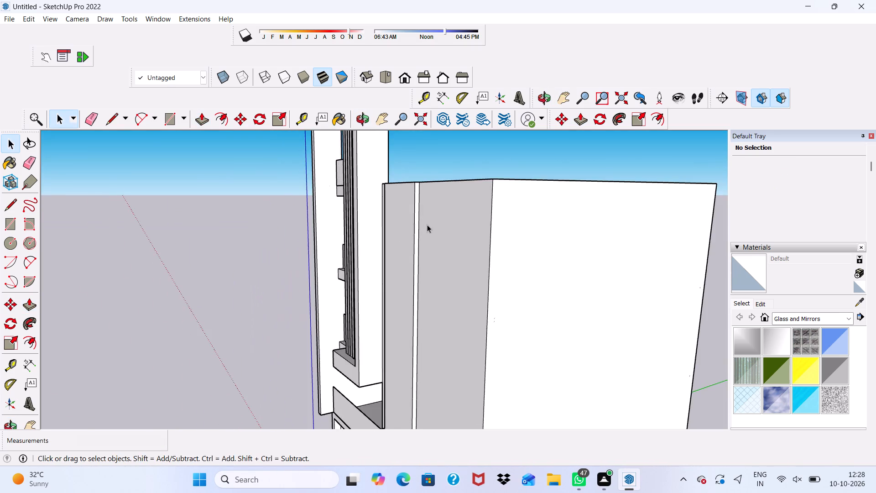
{"action": "scroll", "coordinate": [416, 225], "scroll_direction": "down", "scroll_amount": 2}
{"action": "middle_click_drag", "start_coordinate": [417, 225], "coordinate": [589, 174]}
{"action": "scroll", "coordinate": [599, 163], "scroll_direction": "up", "scroll_amount": 3}
{"action": "scroll", "coordinate": [553, 157], "scroll_direction": "down", "scroll_amount": 4}
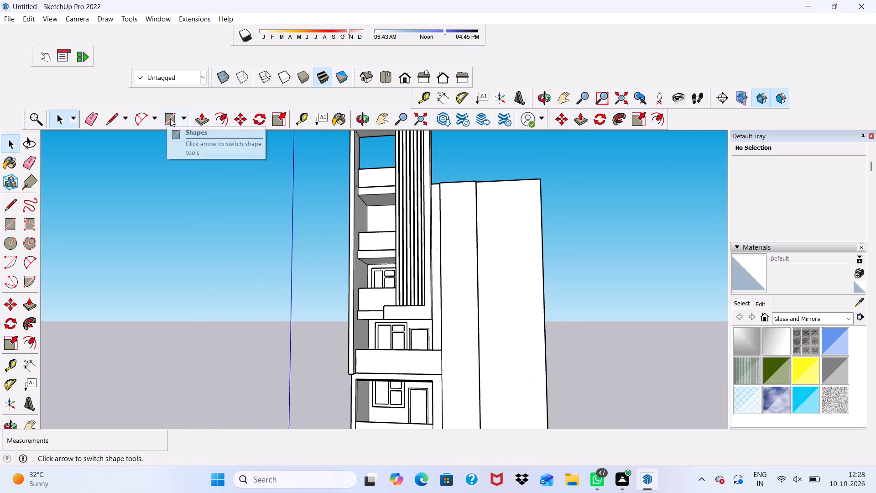
Draw a second full-height strip rectangle about 5' 11" by 43' 6" on the blank wall between the raised strip and the outer corner.
{"action": "scroll", "coordinate": [449, 204], "scroll_direction": "up", "scroll_amount": 4}
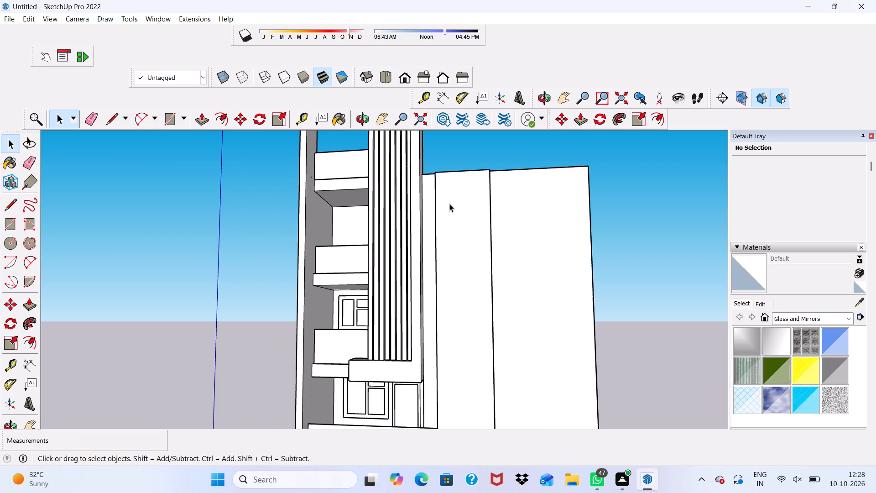
{"action": "middle_click_drag", "start_coordinate": [449, 204], "coordinate": [392, 218]}
{"action": "scroll", "coordinate": [449, 205], "scroll_direction": "down", "scroll_amount": 1}
{"action": "scroll", "coordinate": [481, 190], "scroll_direction": "up", "scroll_amount": 5}
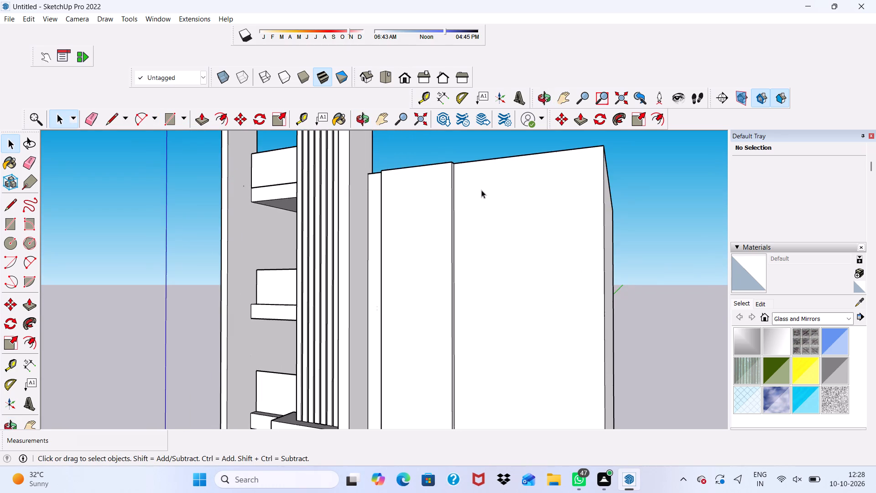
{"action": "middle_click_drag", "start_coordinate": [481, 190], "coordinate": [554, 198]}
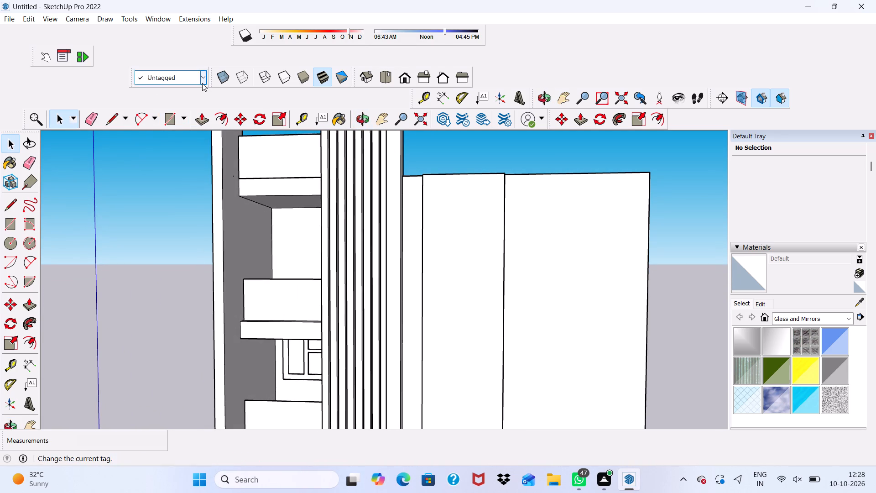
{"action": "left_click", "coordinate": [172, 121]}
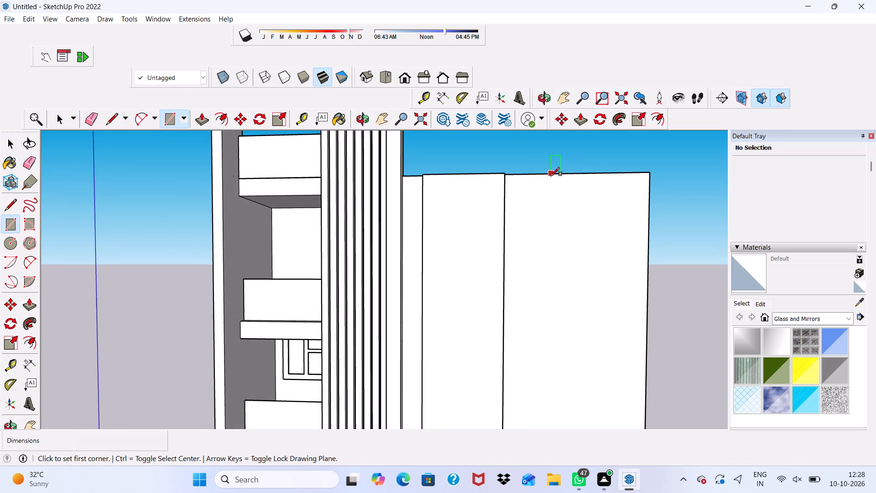
{"action": "left_click", "coordinate": [540, 174]}
{"action": "scroll", "coordinate": [603, 172], "scroll_direction": "down", "scroll_amount": 2}
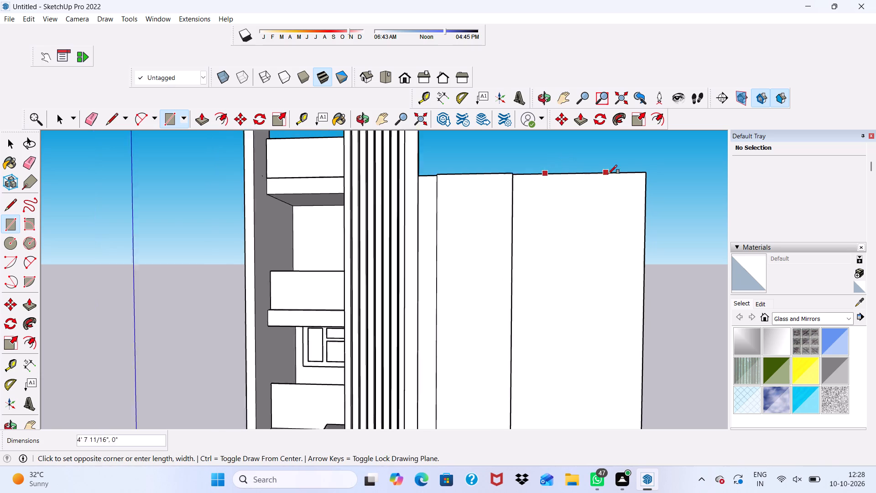
{"action": "scroll", "coordinate": [608, 174], "scroll_direction": "down", "scroll_amount": 2}
{"action": "scroll", "coordinate": [647, 205], "scroll_direction": "down", "scroll_amount": 9}
{"action": "scroll", "coordinate": [625, 236], "scroll_direction": "down", "scroll_amount": 6}
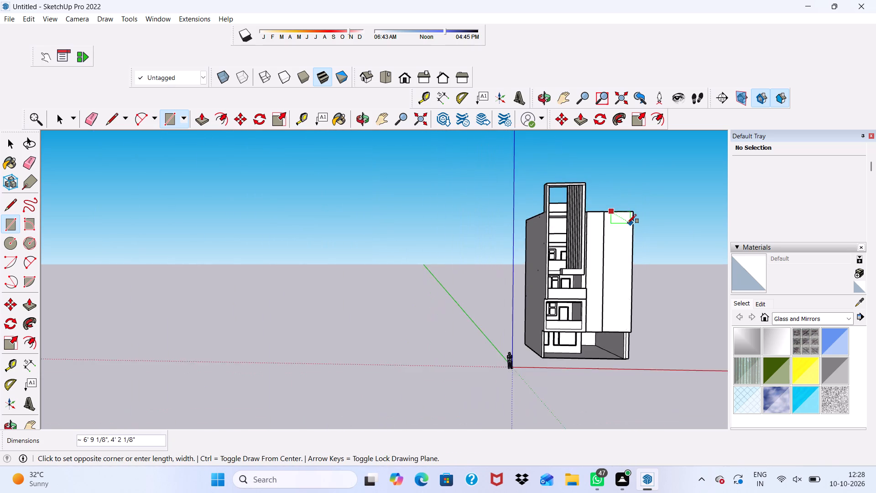
{"action": "scroll", "coordinate": [627, 243], "scroll_direction": "down", "scroll_amount": 1}
{"action": "scroll", "coordinate": [638, 330], "scroll_direction": "up", "scroll_amount": 14}
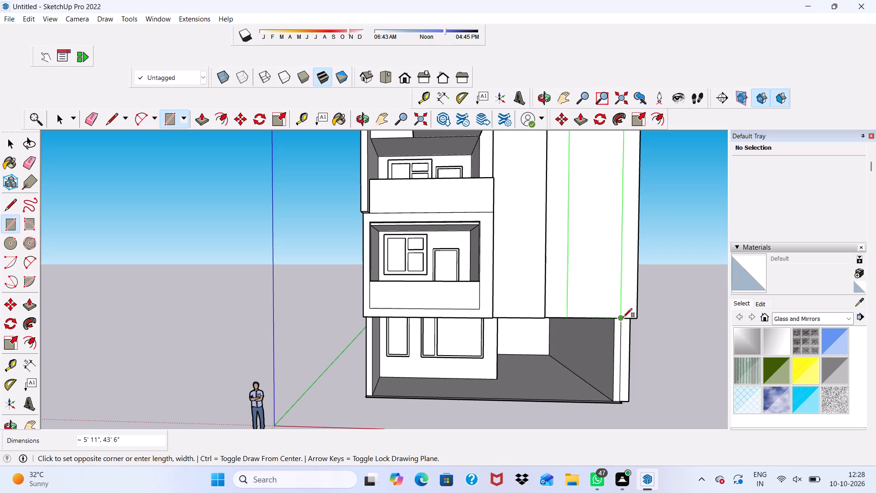
{"action": "left_click", "coordinate": [623, 317]}
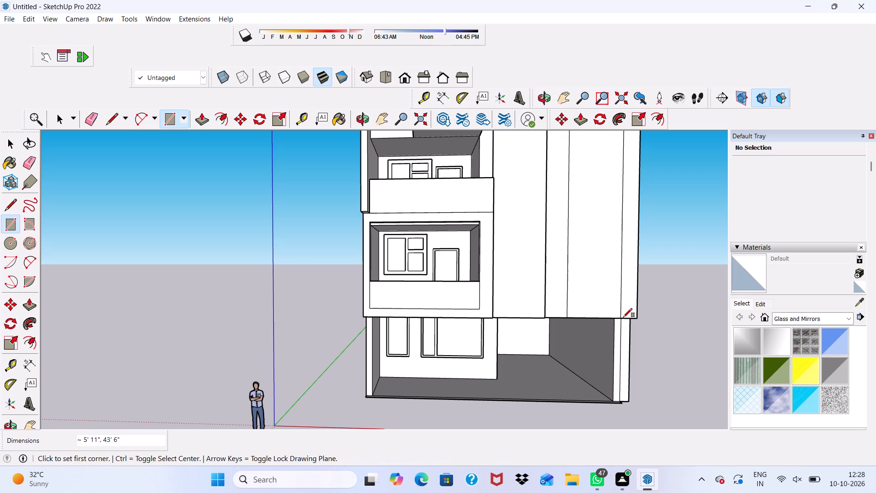
{"action": "scroll", "coordinate": [610, 304], "scroll_direction": "down", "scroll_amount": 8}
{"action": "key", "text": "space"}
{"action": "scroll", "coordinate": [640, 246], "scroll_direction": "down", "scroll_amount": 2}
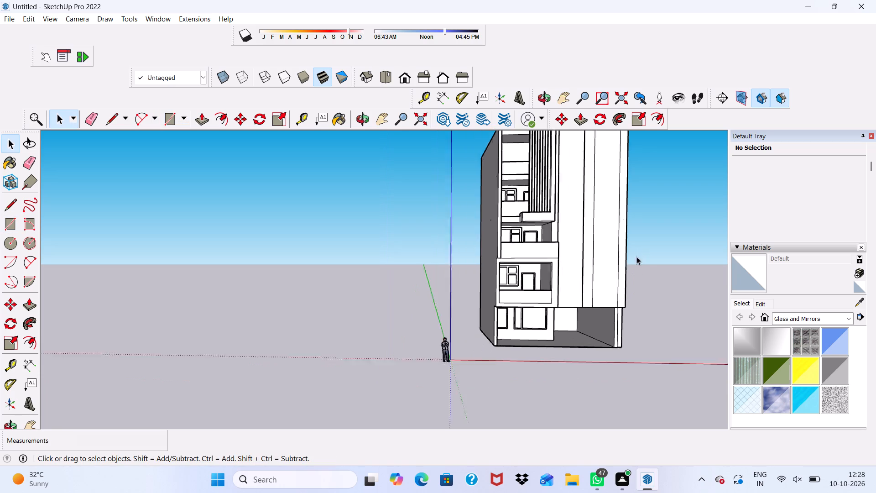
Pull the second full-height strip's face out 9" from the front wall.
{"action": "scroll", "coordinate": [636, 257], "scroll_direction": "down", "scroll_amount": 8}
{"action": "scroll", "coordinate": [602, 194], "scroll_direction": "up", "scroll_amount": 10}
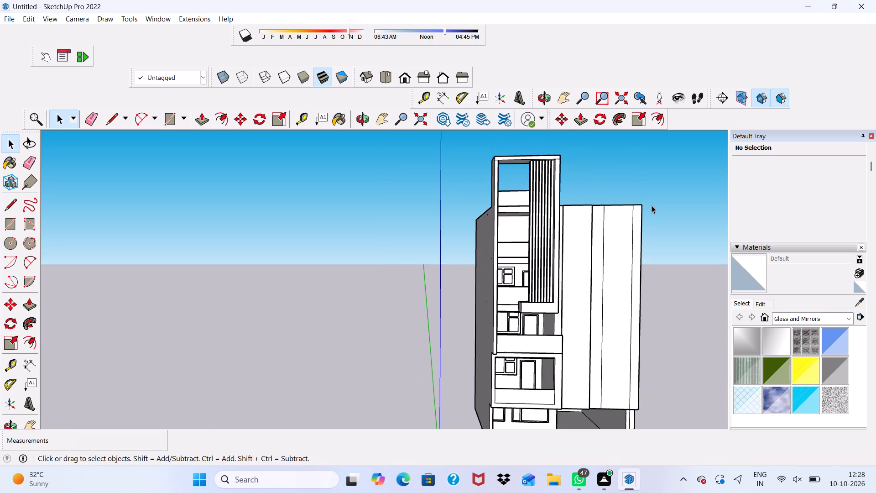
{"action": "scroll", "coordinate": [652, 205], "scroll_direction": "up", "scroll_amount": 5}
{"action": "scroll", "coordinate": [592, 219], "scroll_direction": "up", "scroll_amount": 1}
{"action": "left_click", "coordinate": [598, 236]}
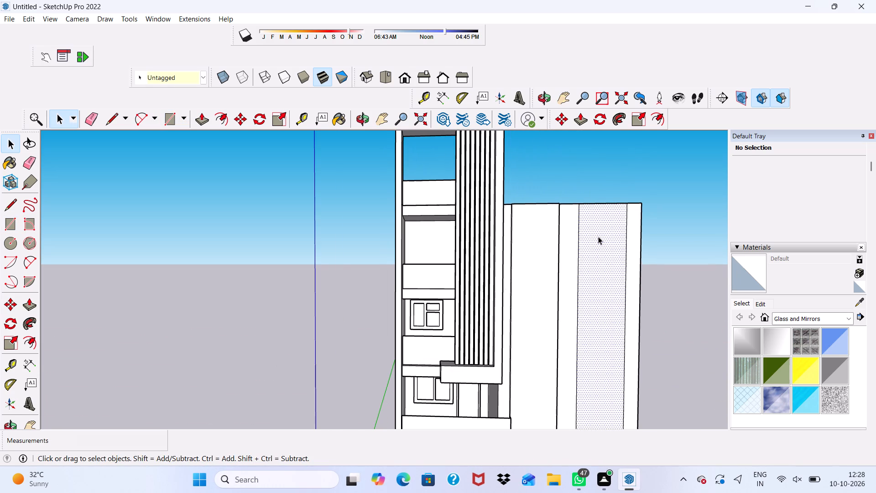
{"action": "left_click", "coordinate": [201, 118]}
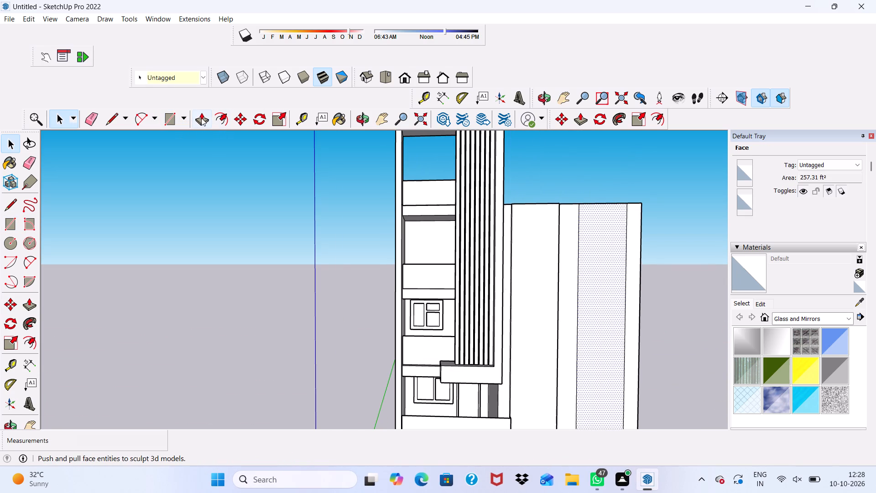
{"action": "left_click", "coordinate": [602, 258]}
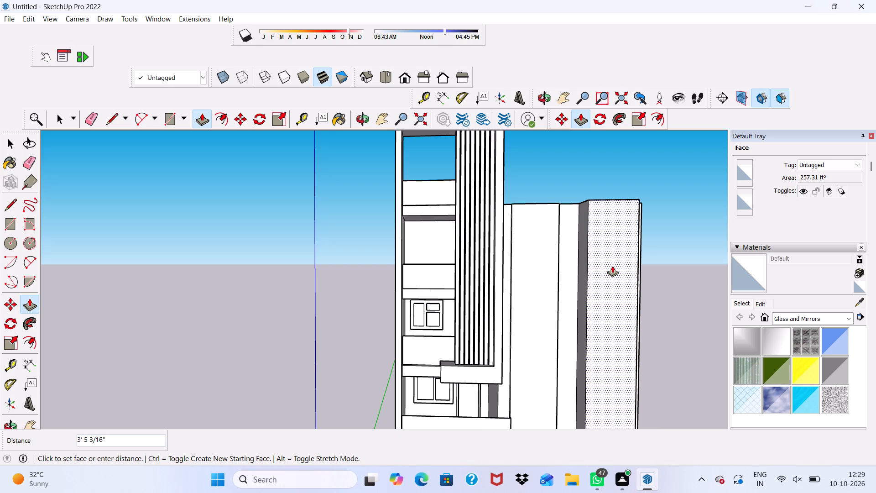
{"action": "key", "text": "9"}
{"action": "key", "text": "shift+quotedbl"}
{"action": "key", "text": "Return"}
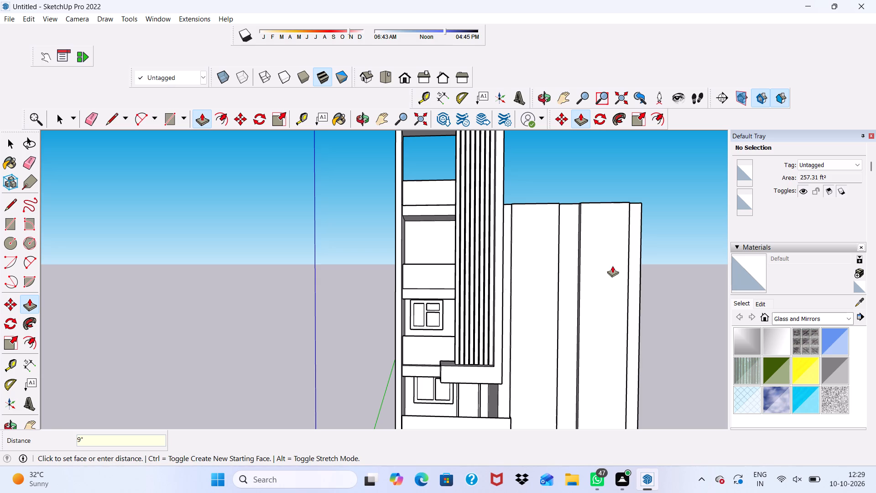
Examine the second strip's projection from the front wall, looking from the side and the front.
{"action": "scroll", "coordinate": [615, 253], "scroll_direction": "up", "scroll_amount": 2}
{"action": "scroll", "coordinate": [628, 255], "scroll_direction": "down", "scroll_amount": 6}
{"action": "middle_click_drag", "start_coordinate": [640, 262], "coordinate": [454, 316]}
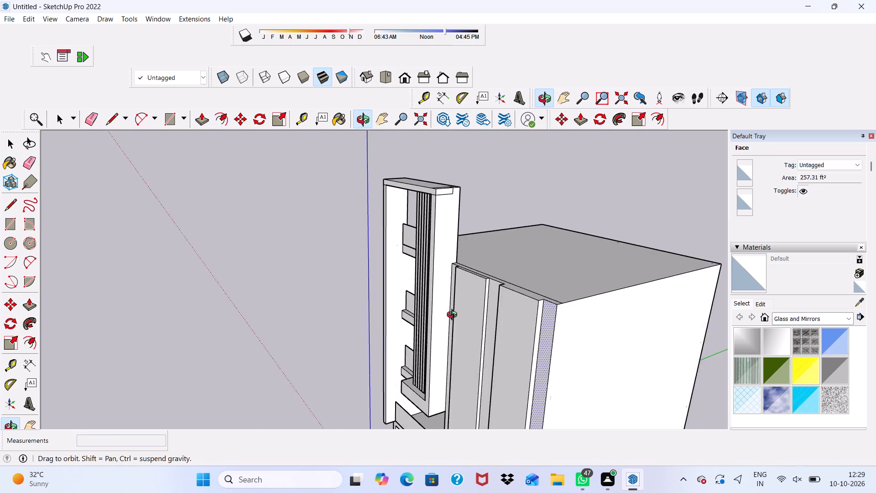
{"action": "middle_click_drag", "start_coordinate": [454, 316], "coordinate": [451, 279]}
{"action": "scroll", "coordinate": [502, 288], "scroll_direction": "up", "scroll_amount": 5}
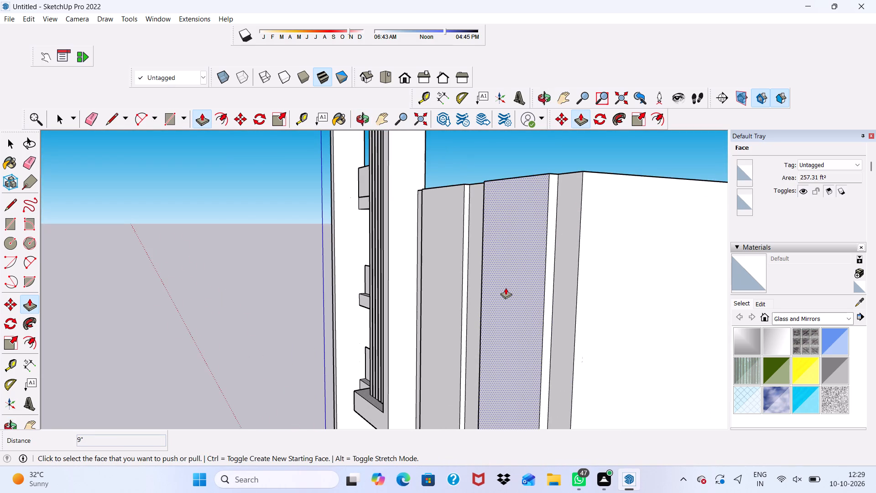
{"action": "key", "text": "space"}
{"action": "scroll", "coordinate": [506, 288], "scroll_direction": "down", "scroll_amount": 4}
{"action": "middle_click_drag", "start_coordinate": [503, 236], "coordinate": [614, 220]}
Draw a small rectangle about 12" by 9" near the top inner corner of the second raised strip's face.
{"action": "left_click", "coordinate": [166, 114]}
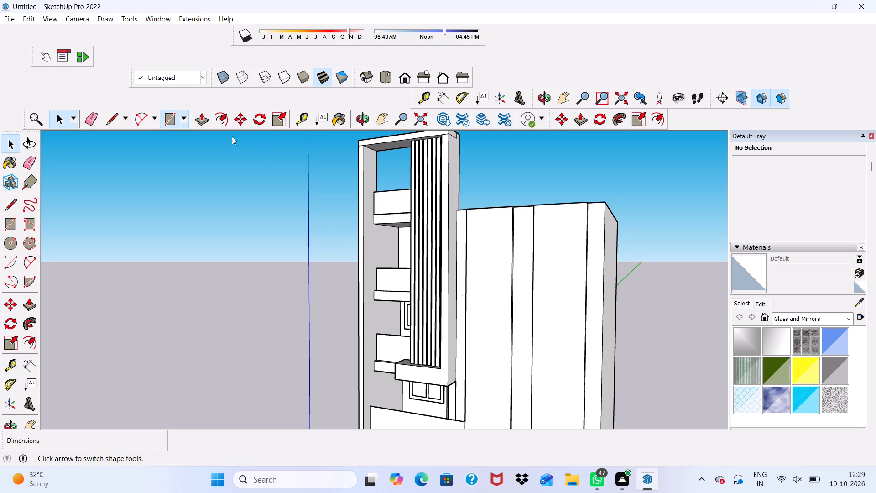
{"action": "scroll", "coordinate": [546, 219], "scroll_direction": "up", "scroll_amount": 10}
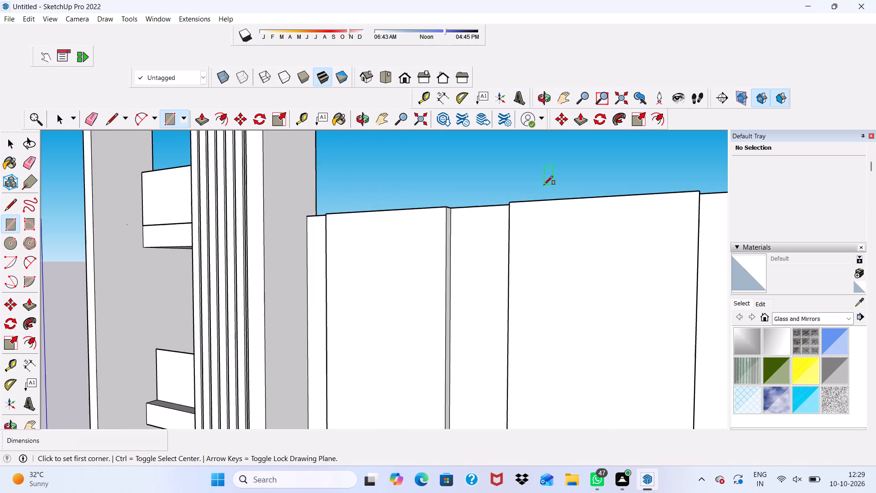
{"action": "scroll", "coordinate": [534, 207], "scroll_direction": "down", "scroll_amount": 4}
{"action": "middle_click_drag", "start_coordinate": [528, 219], "coordinate": [599, 252]}
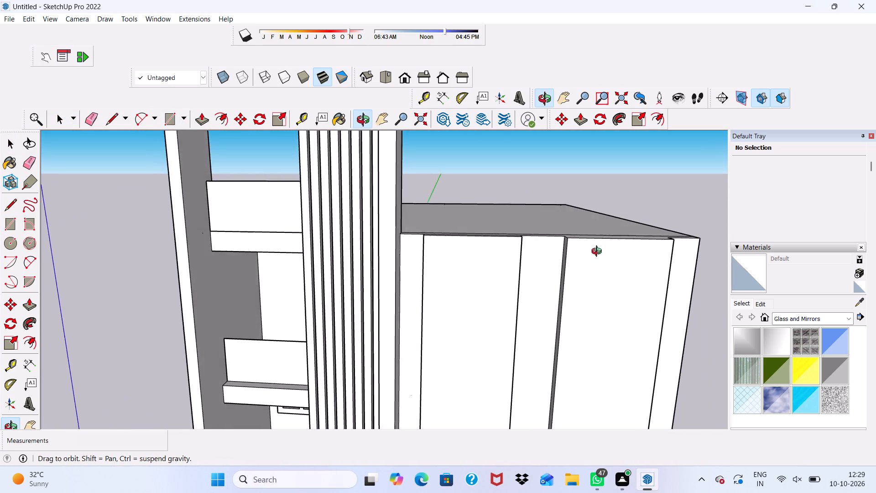
{"action": "middle_click_drag", "start_coordinate": [599, 252], "coordinate": [596, 251]}
{"action": "scroll", "coordinate": [567, 240], "scroll_direction": "up", "scroll_amount": 5}
{"action": "scroll", "coordinate": [567, 240], "scroll_direction": "down", "scroll_amount": 1}
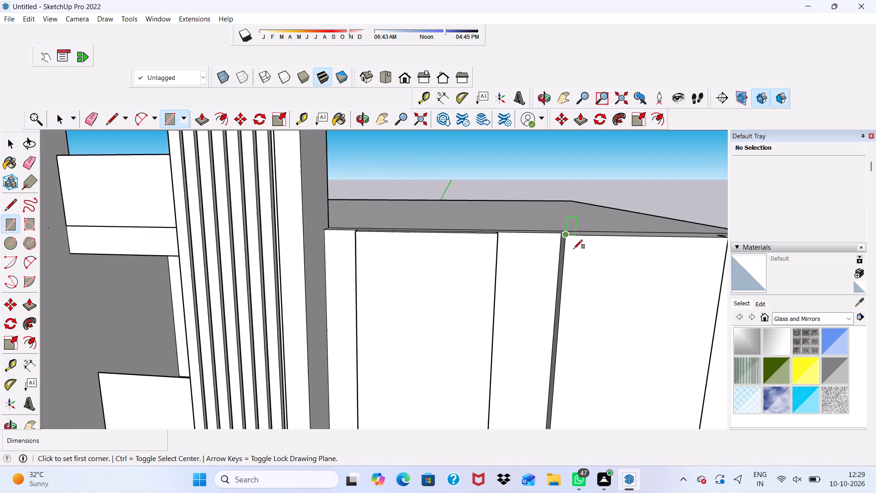
{"action": "scroll", "coordinate": [575, 253], "scroll_direction": "up", "scroll_amount": 5}
{"action": "scroll", "coordinate": [575, 253], "scroll_direction": "down", "scroll_amount": 4}
{"action": "middle_click_drag", "start_coordinate": [588, 262], "coordinate": [575, 221]}
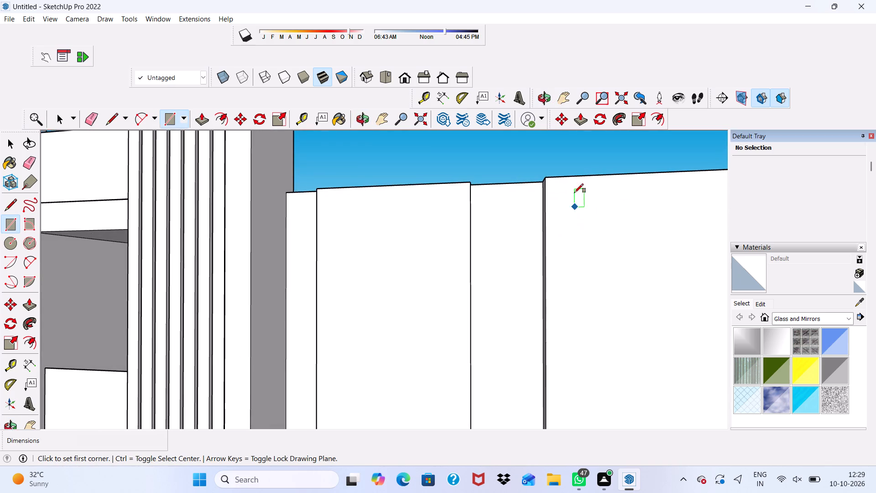
{"action": "scroll", "coordinate": [575, 184], "scroll_direction": "up", "scroll_amount": 1}
{"action": "left_click", "coordinate": [560, 198]}
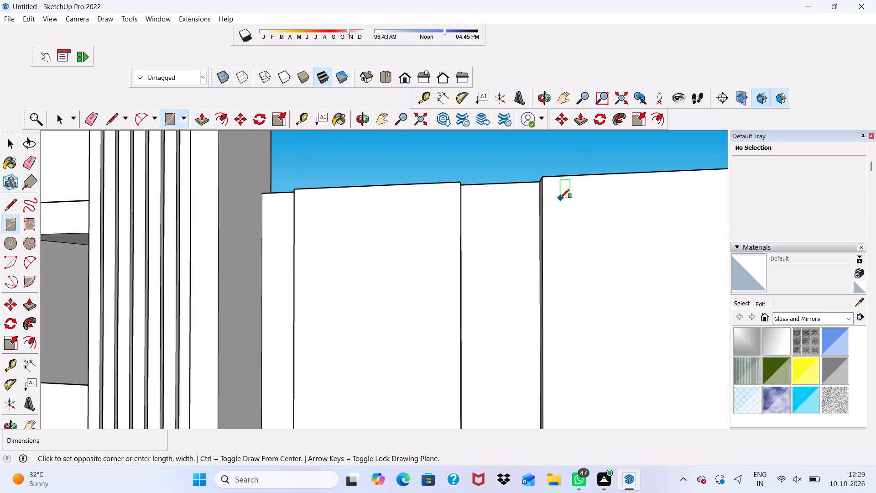
{"action": "left_click", "coordinate": [594, 221]}
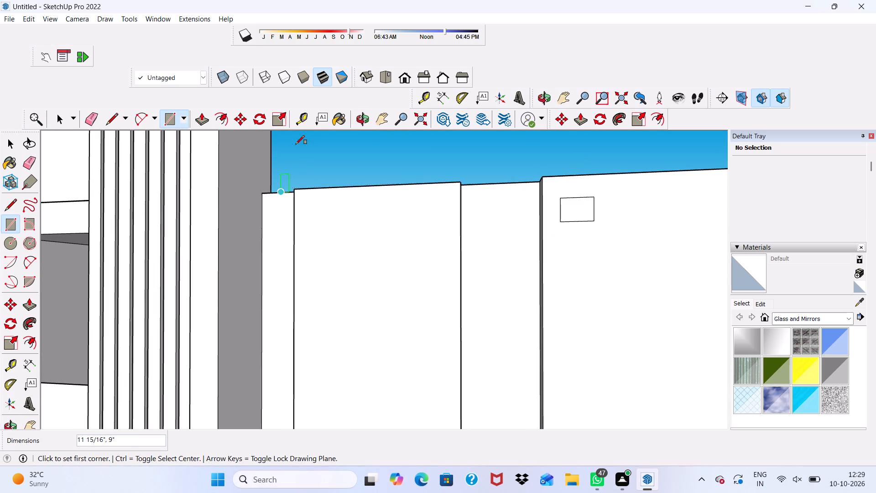
{"action": "key", "text": "space"}
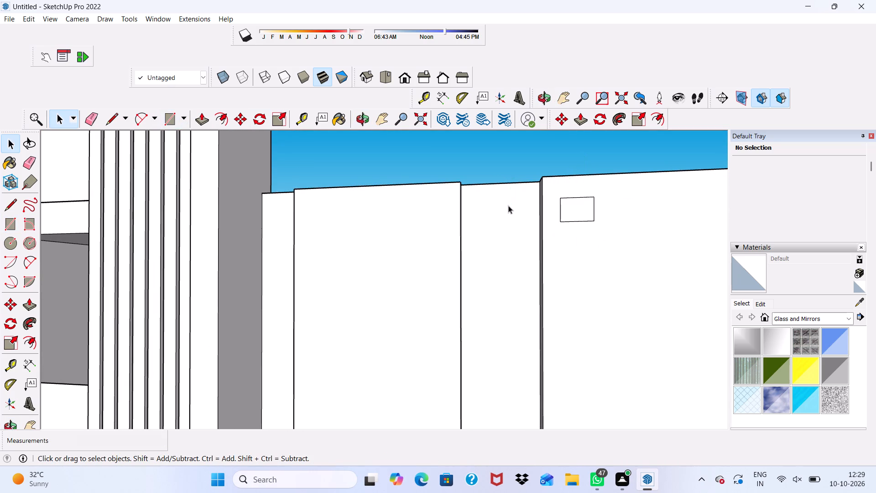
Copy the small rectangle horizontally across the second strip's face, making three copies spaced about 1' 6" apart.
{"action": "scroll", "coordinate": [486, 310], "scroll_direction": "down", "scroll_amount": 11}
{"action": "scroll", "coordinate": [515, 299], "scroll_direction": "up", "scroll_amount": 2}
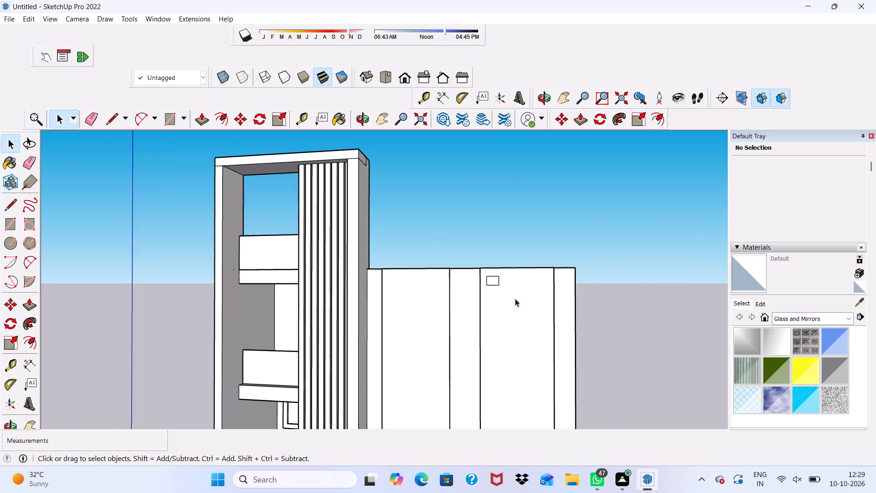
{"action": "scroll", "coordinate": [515, 299], "scroll_direction": "up", "scroll_amount": 9}
{"action": "double_click", "coordinate": [476, 283]}
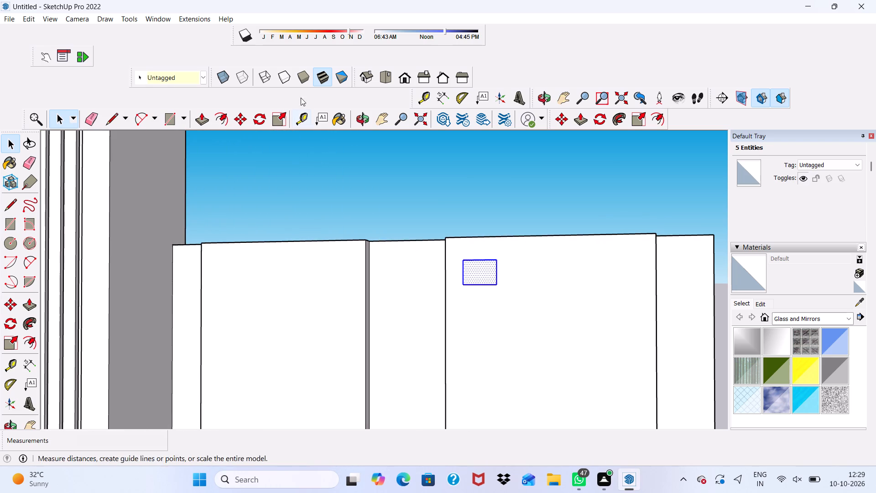
{"action": "left_click", "coordinate": [239, 115]}
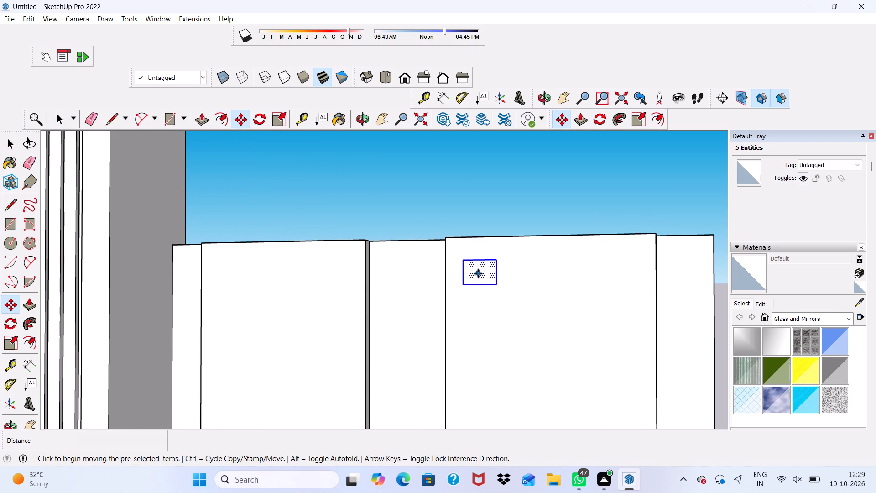
{"action": "left_click", "coordinate": [478, 273]}
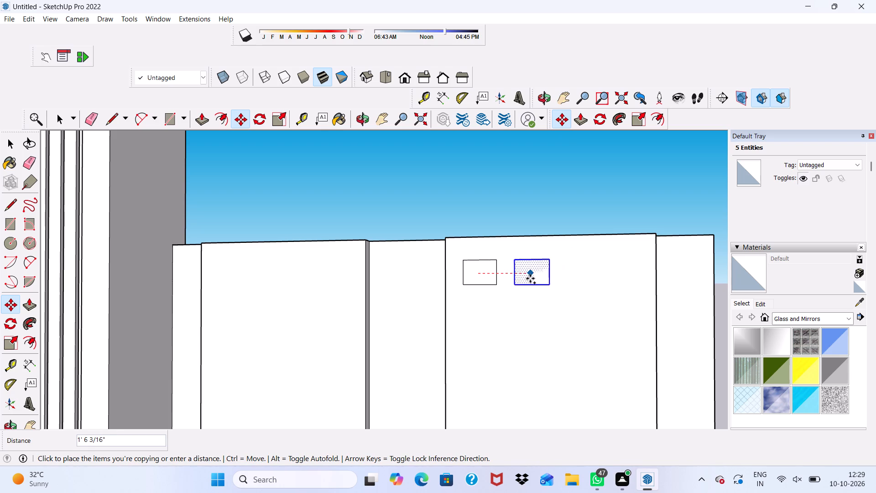
{"action": "left_click", "coordinate": [529, 278]}
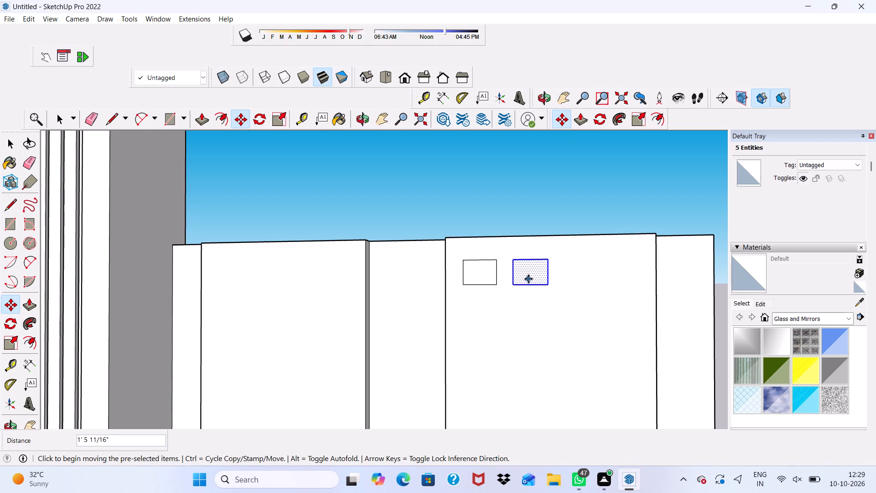
{"action": "key", "text": "shift+asterisk"}
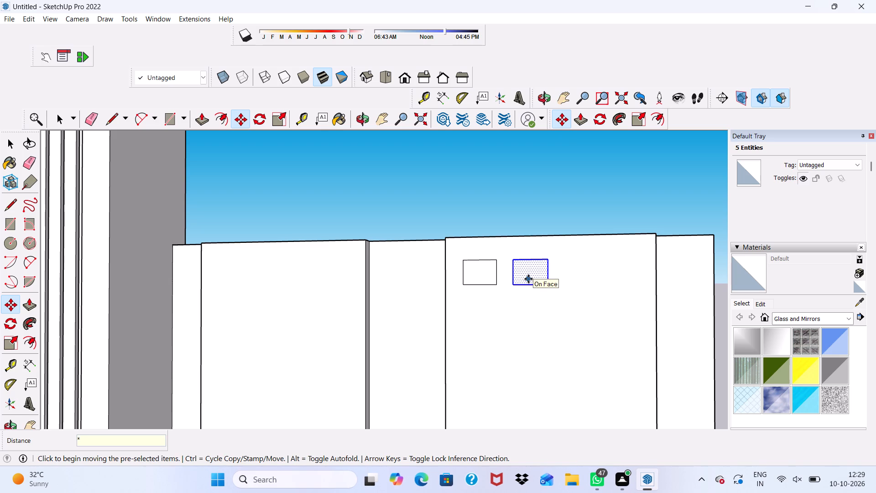
{"action": "key", "text": "3"}
{"action": "key", "text": "Return"}
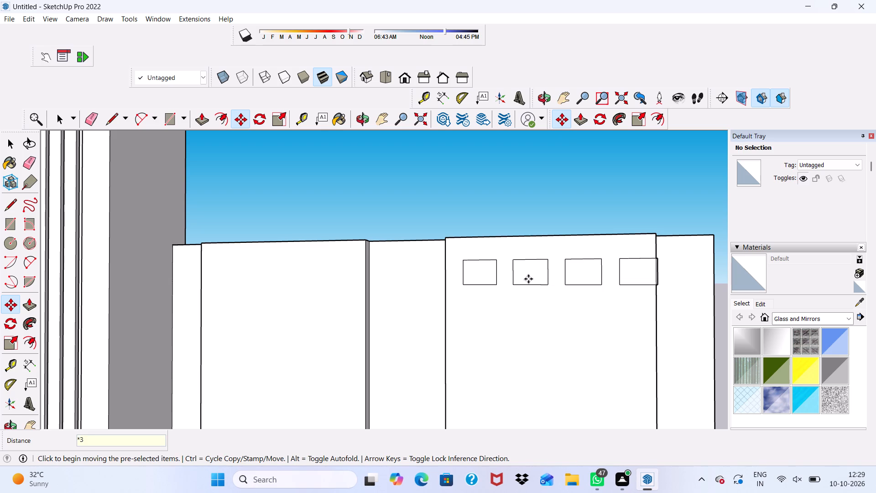
{"action": "key", "text": "space"}
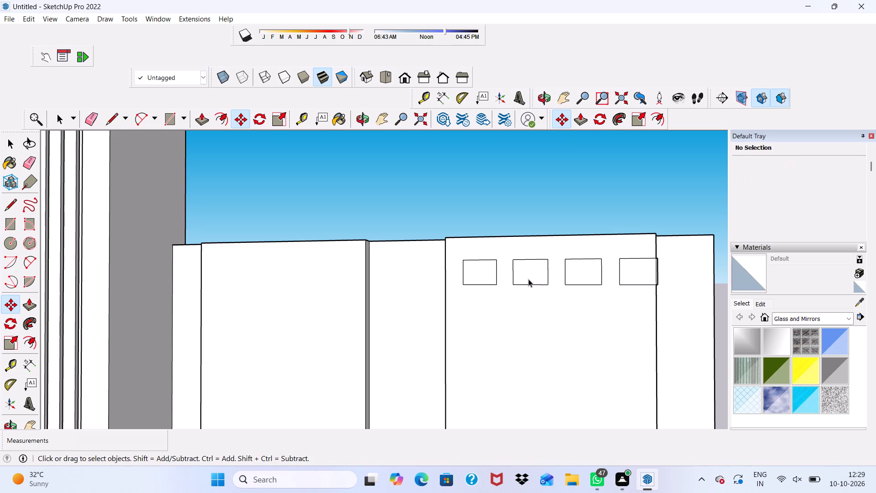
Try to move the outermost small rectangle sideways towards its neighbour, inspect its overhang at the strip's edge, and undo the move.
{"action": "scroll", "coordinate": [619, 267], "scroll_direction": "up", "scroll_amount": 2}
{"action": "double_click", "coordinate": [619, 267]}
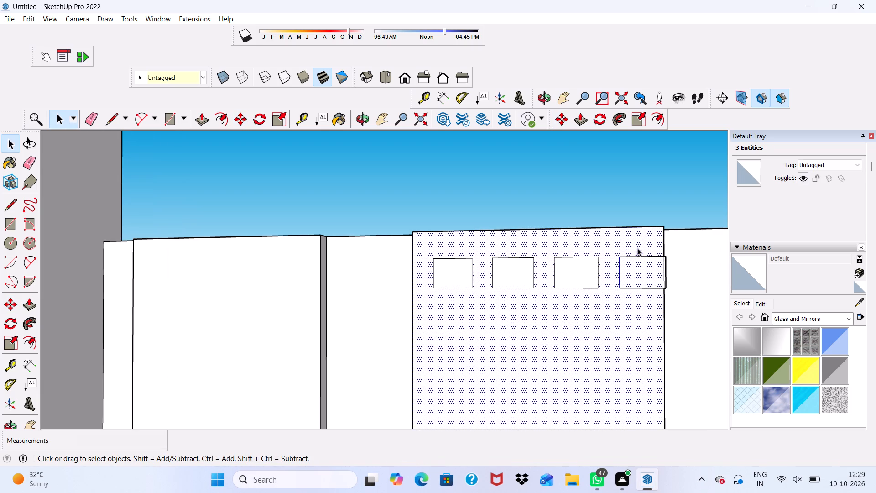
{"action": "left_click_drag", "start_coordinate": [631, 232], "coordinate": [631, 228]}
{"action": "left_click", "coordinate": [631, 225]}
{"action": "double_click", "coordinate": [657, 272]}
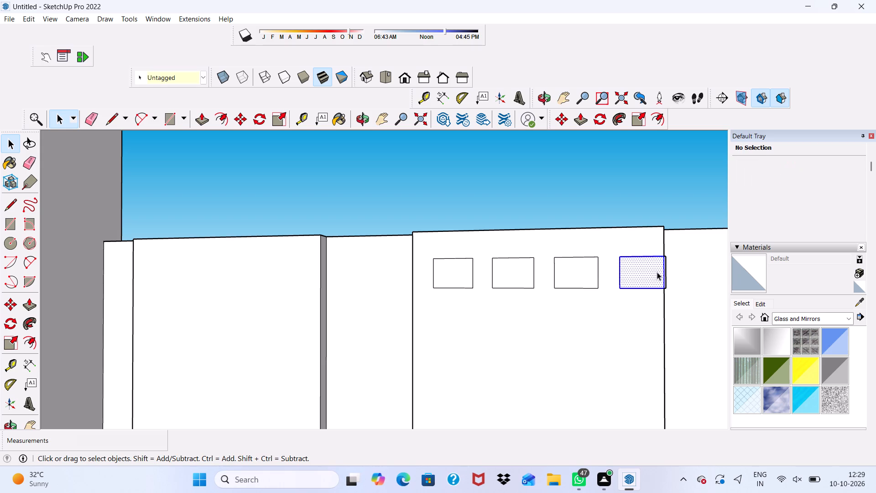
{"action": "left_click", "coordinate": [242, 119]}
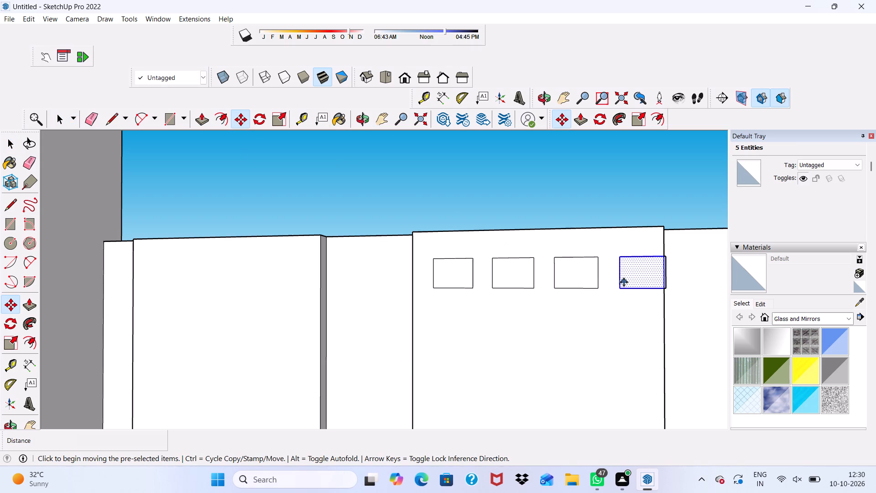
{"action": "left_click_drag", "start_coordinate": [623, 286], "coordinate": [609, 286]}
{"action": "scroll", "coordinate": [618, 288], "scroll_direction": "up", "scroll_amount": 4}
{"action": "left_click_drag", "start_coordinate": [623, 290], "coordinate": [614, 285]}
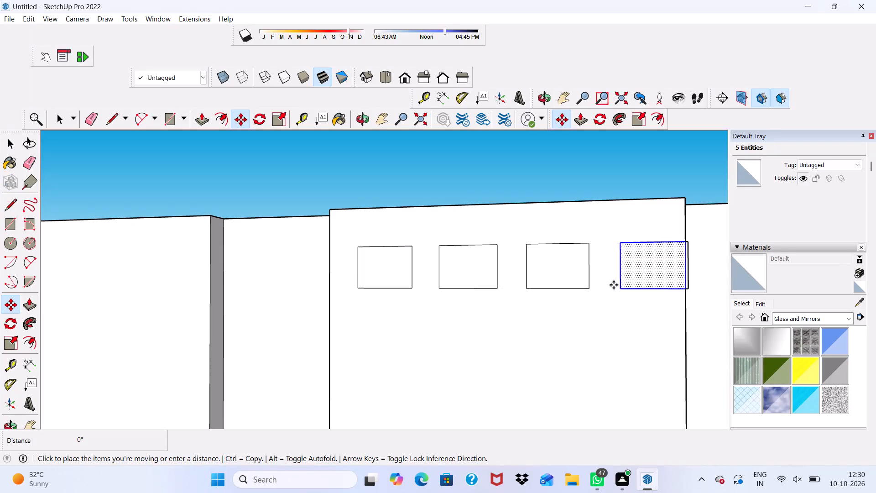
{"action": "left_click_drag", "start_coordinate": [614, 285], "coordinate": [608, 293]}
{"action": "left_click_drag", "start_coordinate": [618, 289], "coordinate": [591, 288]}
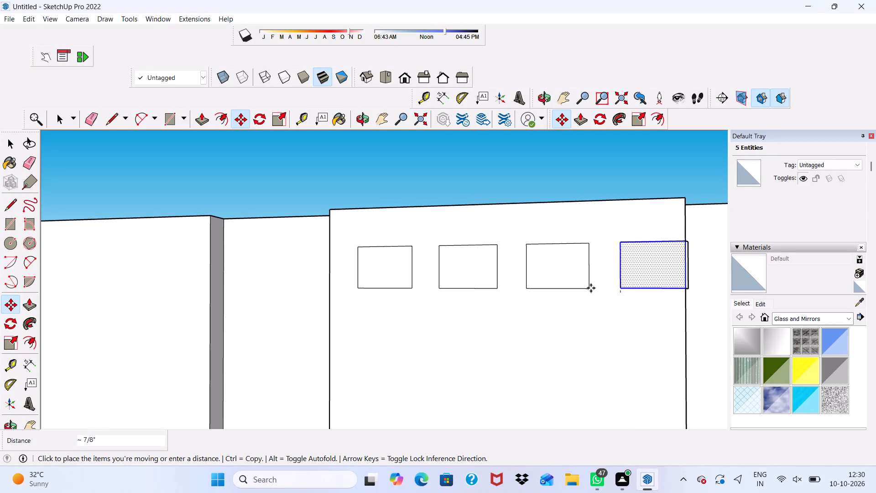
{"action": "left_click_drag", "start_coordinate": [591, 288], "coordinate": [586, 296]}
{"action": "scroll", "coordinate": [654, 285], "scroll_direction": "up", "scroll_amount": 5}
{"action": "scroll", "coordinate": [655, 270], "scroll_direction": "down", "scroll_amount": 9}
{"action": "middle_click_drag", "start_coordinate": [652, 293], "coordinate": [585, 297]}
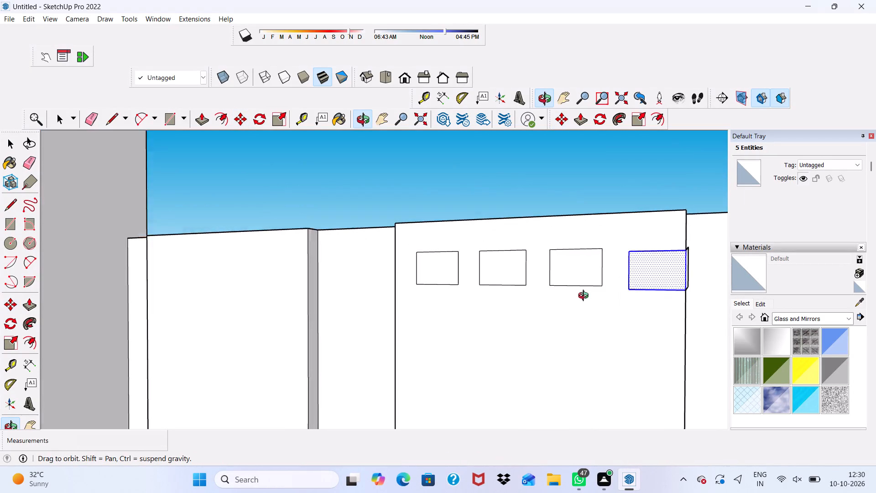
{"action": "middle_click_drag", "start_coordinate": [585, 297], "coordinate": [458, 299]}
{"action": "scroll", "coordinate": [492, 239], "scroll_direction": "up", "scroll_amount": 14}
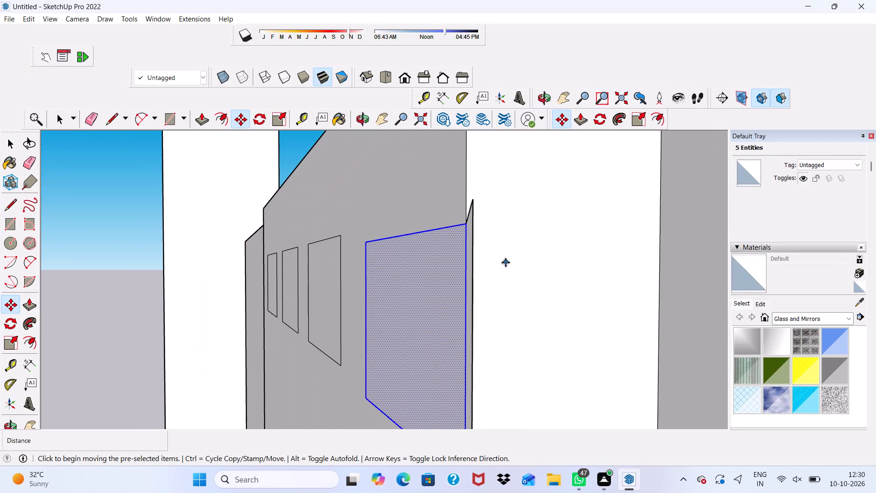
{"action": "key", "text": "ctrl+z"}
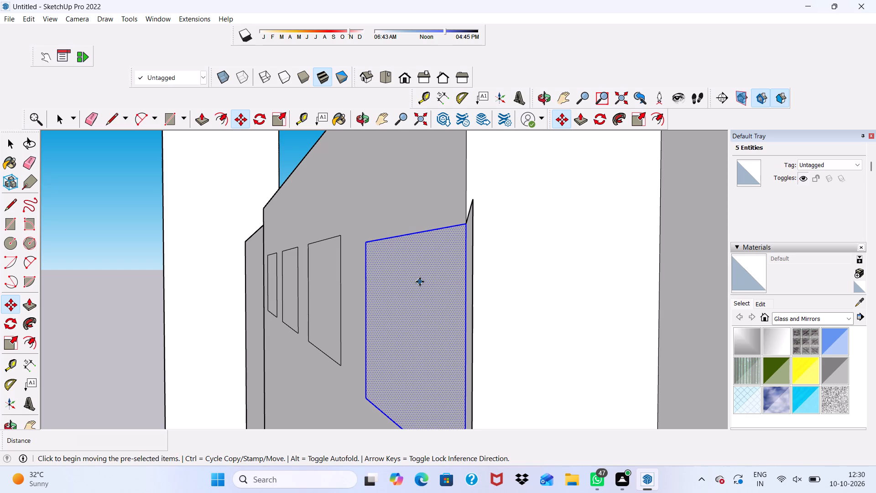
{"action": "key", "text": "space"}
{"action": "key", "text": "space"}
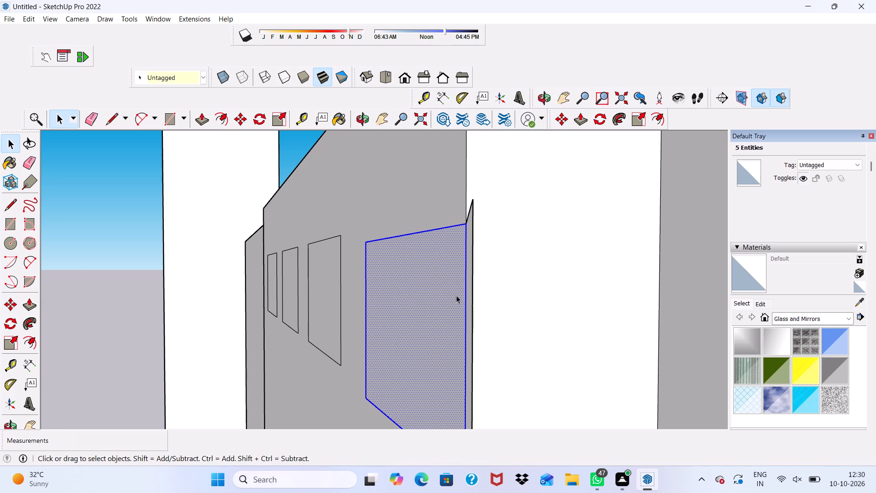
Undo the three horizontal copies of the small rectangle on the second strip, keeping only the original rectangle.
{"action": "double_click", "coordinate": [461, 296]}
{"action": "triple_click", "coordinate": [471, 293]}
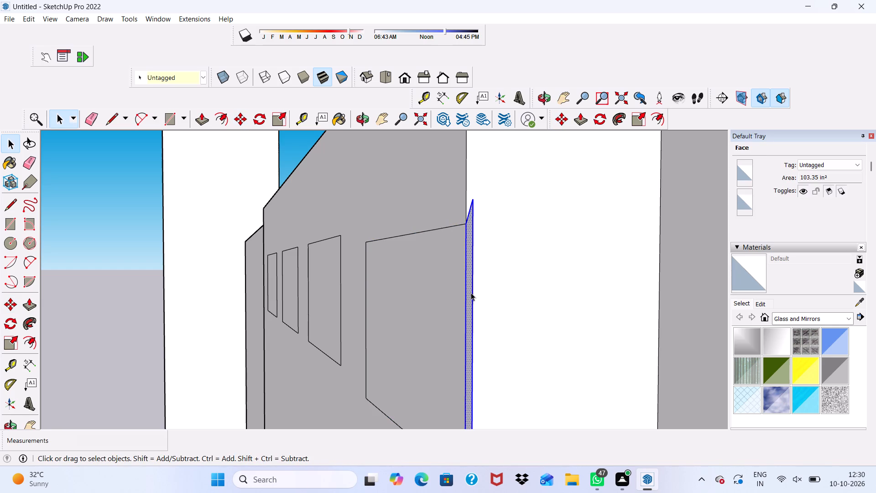
{"action": "scroll", "coordinate": [461, 292], "scroll_direction": "down", "scroll_amount": 12}
{"action": "left_click", "coordinate": [398, 164]}
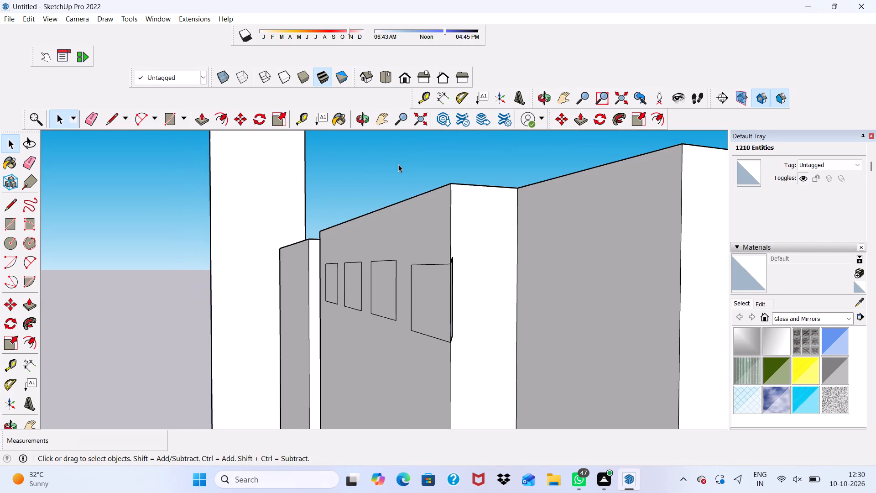
{"action": "key", "text": "ctrl+z"}
{"action": "key", "text": "ctrl+z"}
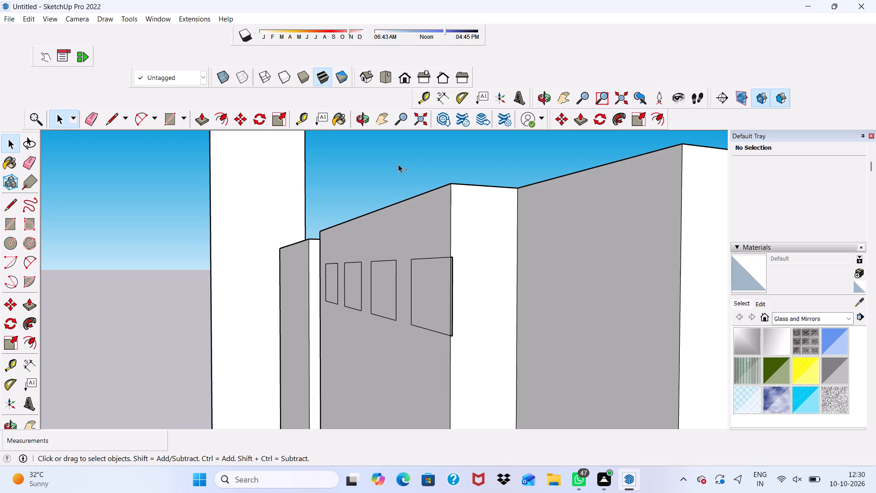
{"action": "key", "text": "ctrl+z"}
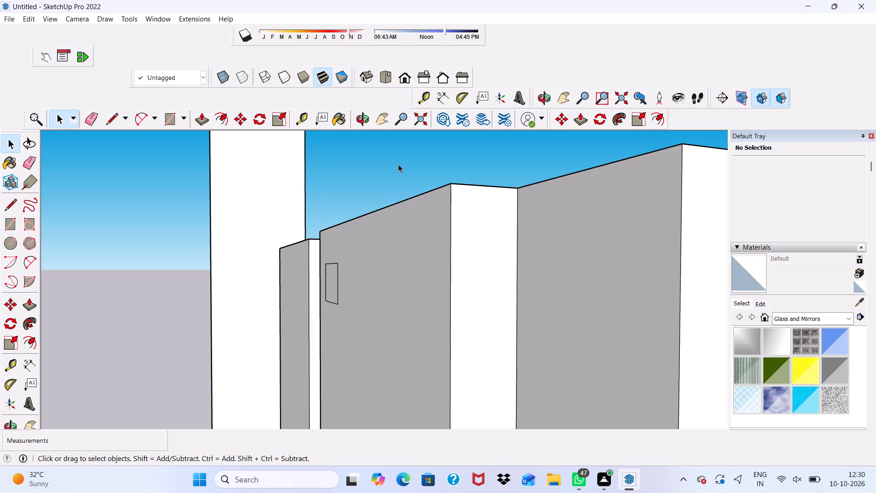
Copy the small rectangle horizontally across the second strip's face, placing the copy about 1' 2 1/2" from the original.
{"action": "scroll", "coordinate": [0, 318], "scroll_direction": "up", "scroll_amount": 1}
{"action": "scroll", "coordinate": [0, 272], "scroll_direction": "down", "scroll_amount": 4}
{"action": "scroll", "coordinate": [27, 222], "scroll_direction": "up", "scroll_amount": 2}
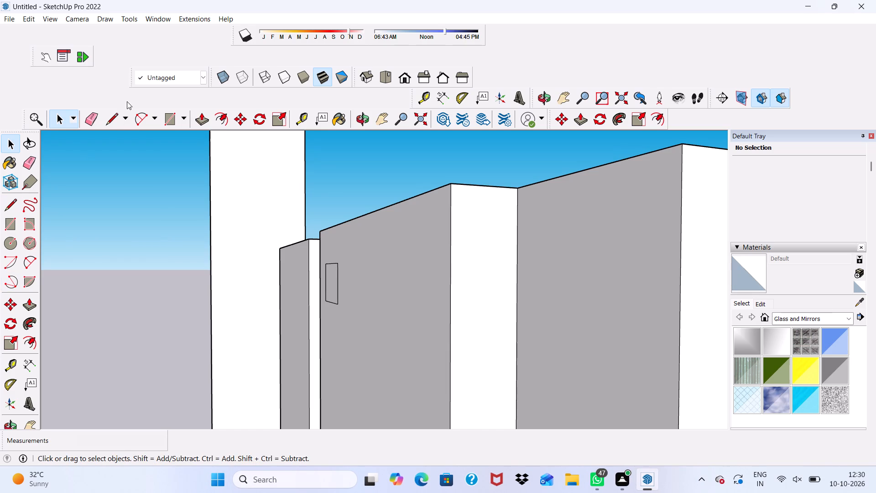
{"action": "middle_click_drag", "start_coordinate": [282, 289], "coordinate": [419, 277]}
{"action": "scroll", "coordinate": [181, 249], "scroll_direction": "down", "scroll_amount": 5}
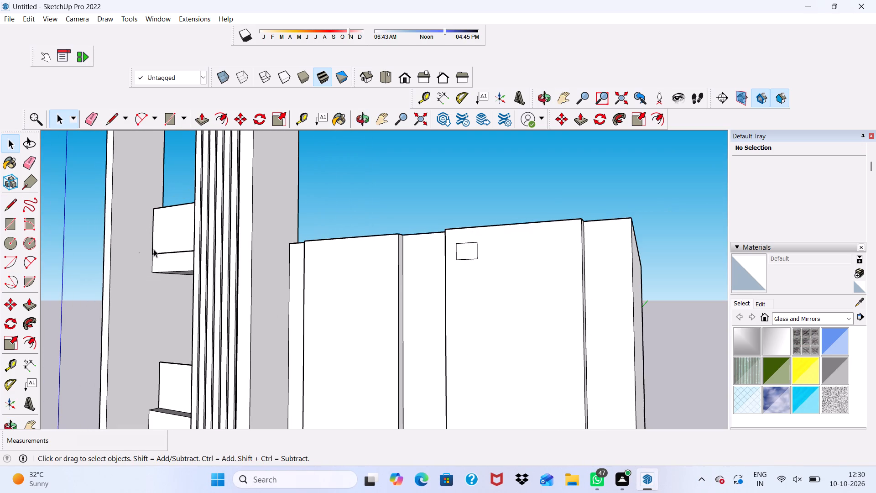
{"action": "scroll", "coordinate": [458, 226], "scroll_direction": "up", "scroll_amount": 6}
{"action": "scroll", "coordinate": [396, 299], "scroll_direction": "down", "scroll_amount": 4}
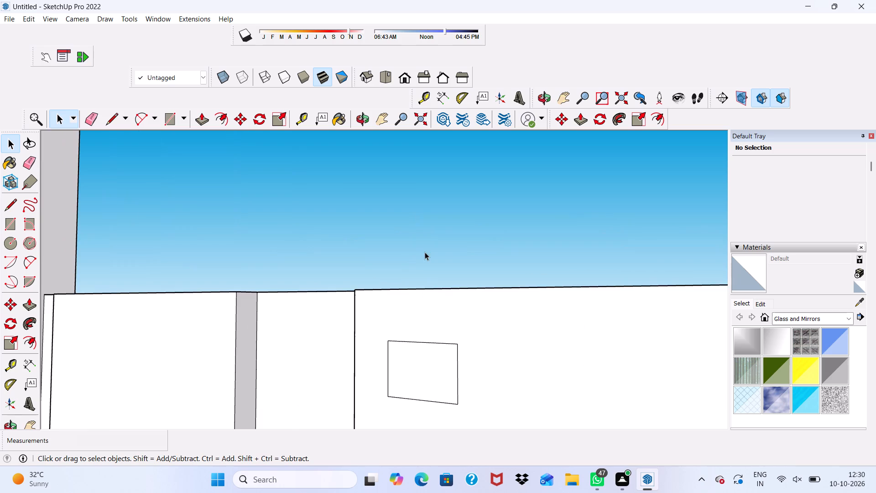
{"action": "scroll", "coordinate": [425, 252], "scroll_direction": "down", "scroll_amount": 4}
{"action": "double_click", "coordinate": [431, 311]}
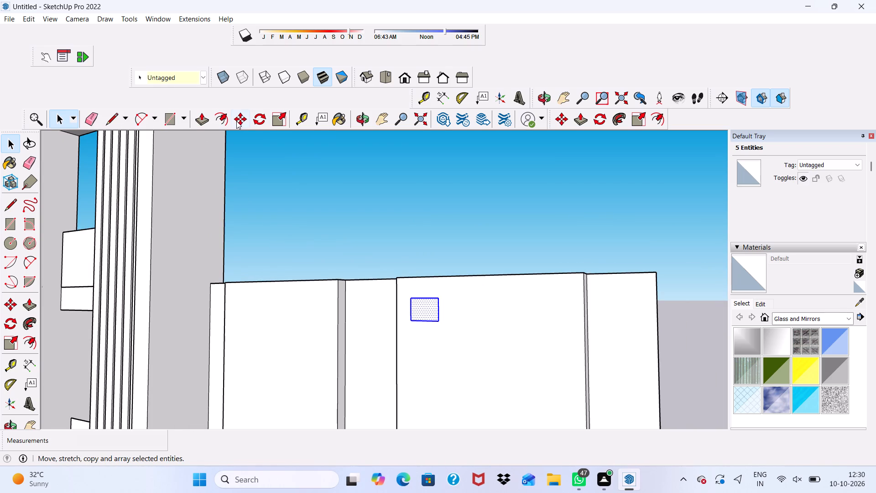
{"action": "left_click", "coordinate": [238, 114]}
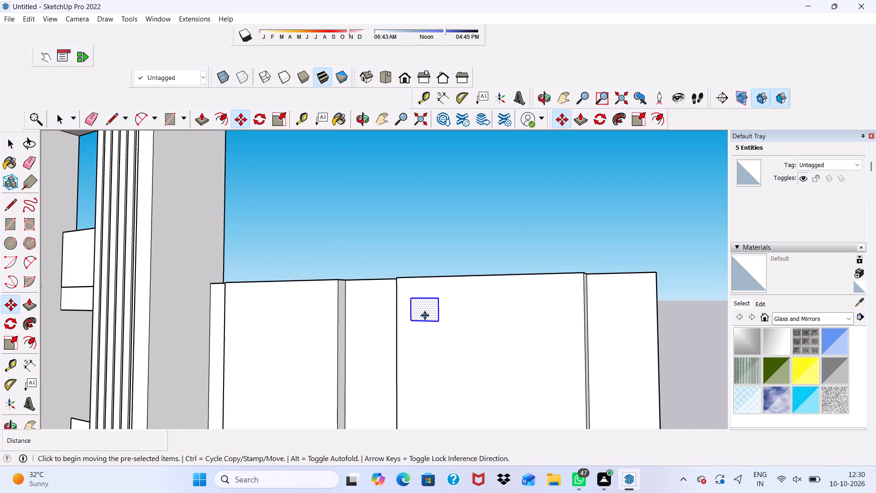
{"action": "left_click", "coordinate": [425, 315]}
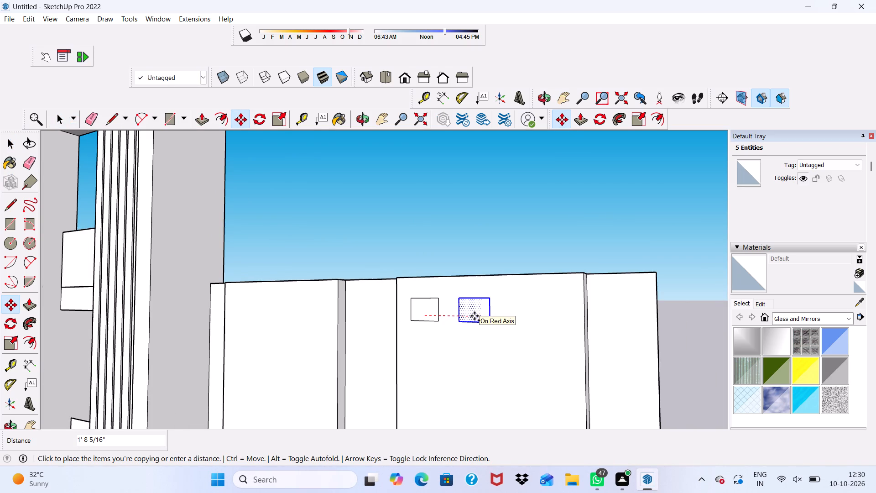
{"action": "scroll", "coordinate": [463, 318], "scroll_direction": "up", "scroll_amount": 5}
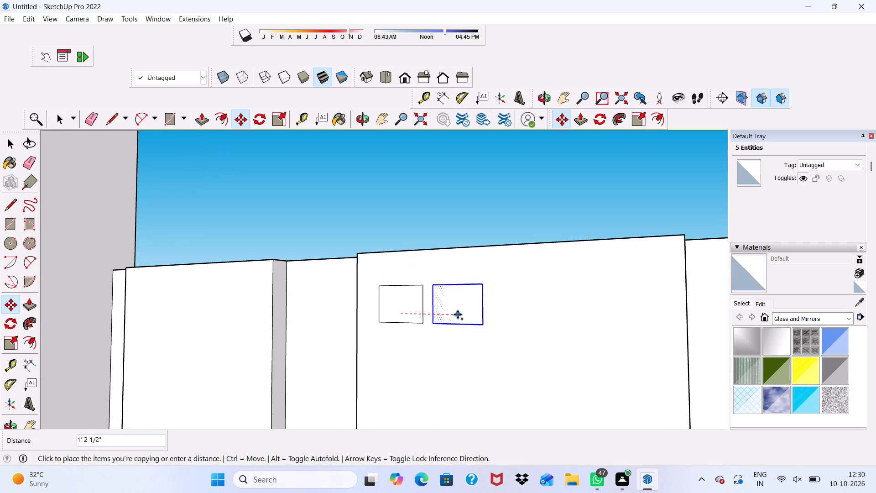
{"action": "left_click", "coordinate": [460, 314]}
Add two more copies along the same row at about 1' 2 9/16" spacing, making four rectangles within the strip's face.
{"action": "left_click", "coordinate": [460, 314]}
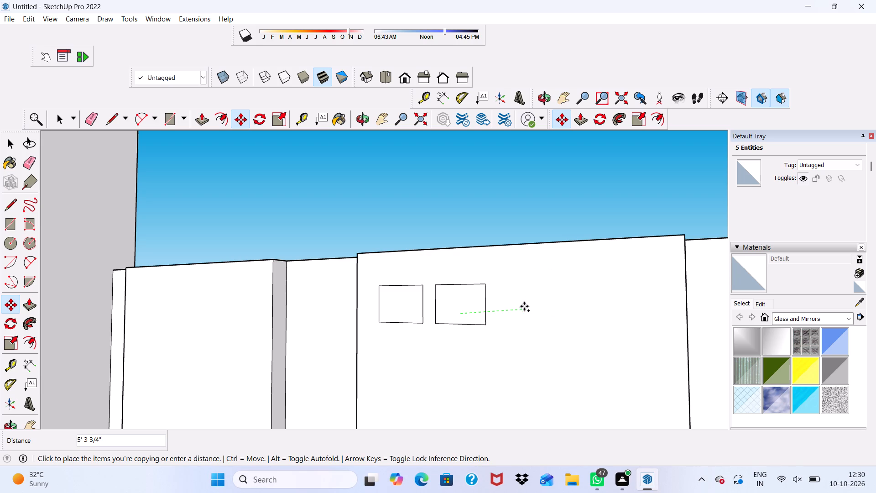
{"action": "scroll", "coordinate": [524, 306], "scroll_direction": "up", "scroll_amount": 5}
{"action": "scroll", "coordinate": [451, 295], "scroll_direction": "down", "scroll_amount": 1}
{"action": "middle_click_drag", "start_coordinate": [451, 295], "coordinate": [531, 259]}
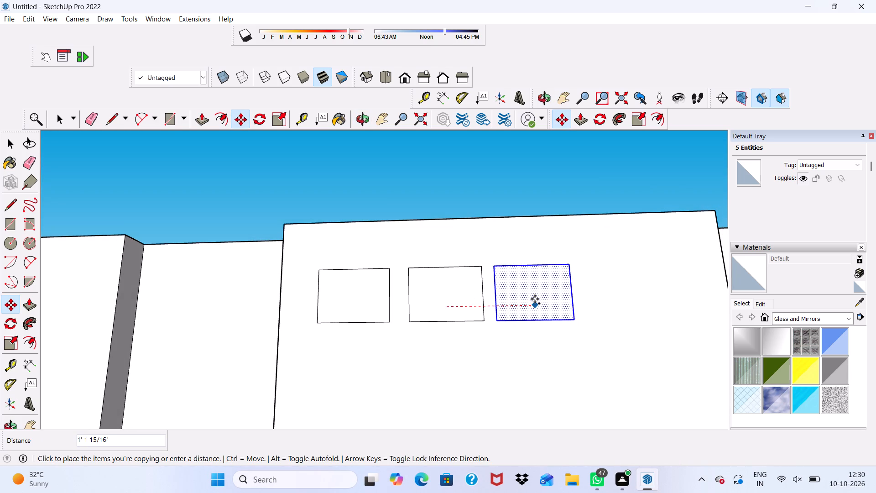
{"action": "left_click", "coordinate": [539, 300]}
{"action": "left_click", "coordinate": [539, 300]}
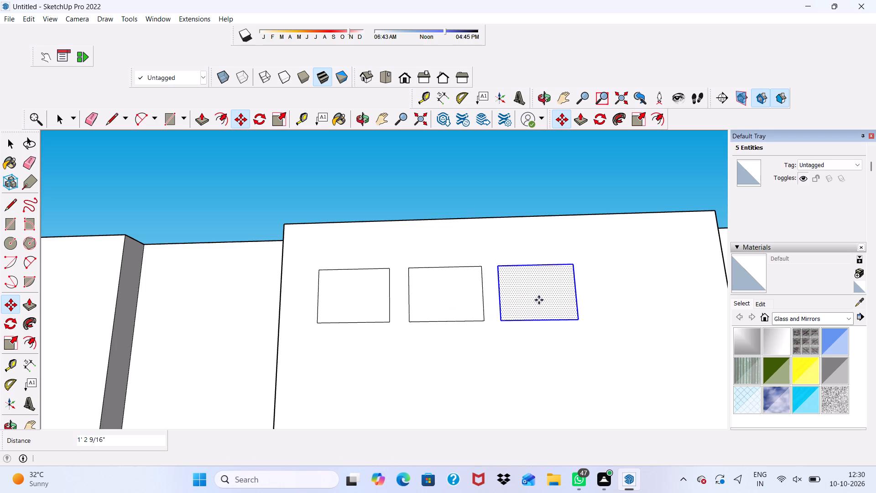
{"action": "left_click", "coordinate": [574, 320]}
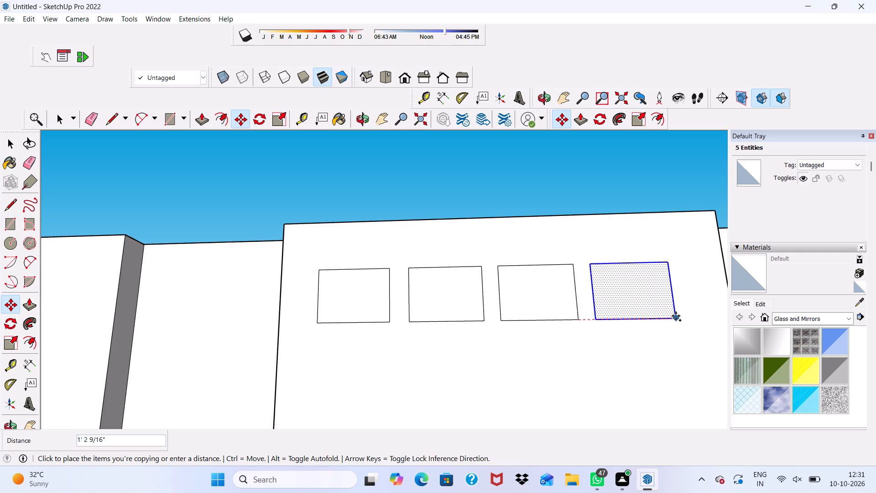
{"action": "left_click", "coordinate": [676, 316]}
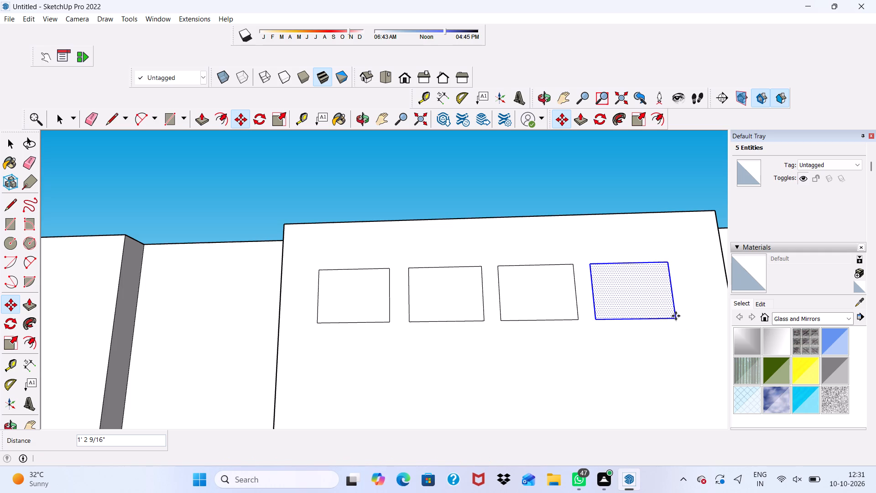
{"action": "key", "text": "space"}
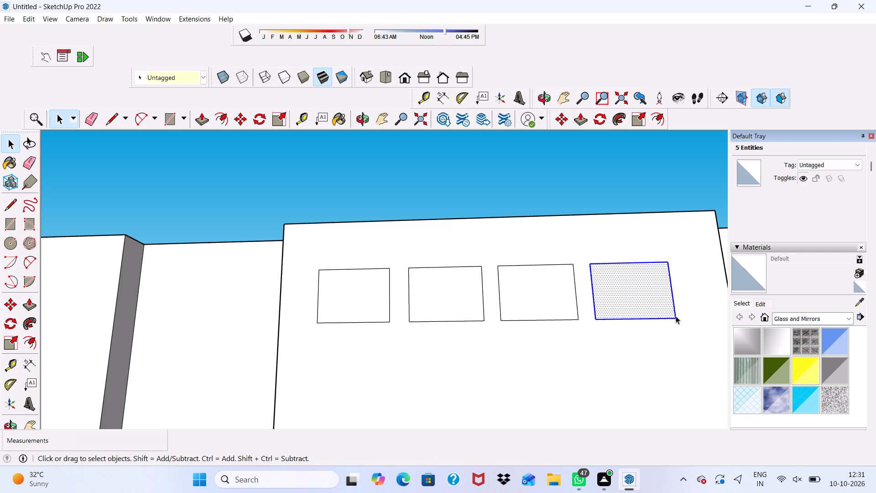
{"action": "left_click", "coordinate": [501, 184]}
Extrude the outermost small rectangle 3" outward from the second strip's face.
{"action": "scroll", "coordinate": [488, 210], "scroll_direction": "down", "scroll_amount": 4}
{"action": "scroll", "coordinate": [580, 240], "scroll_direction": "up", "scroll_amount": 4}
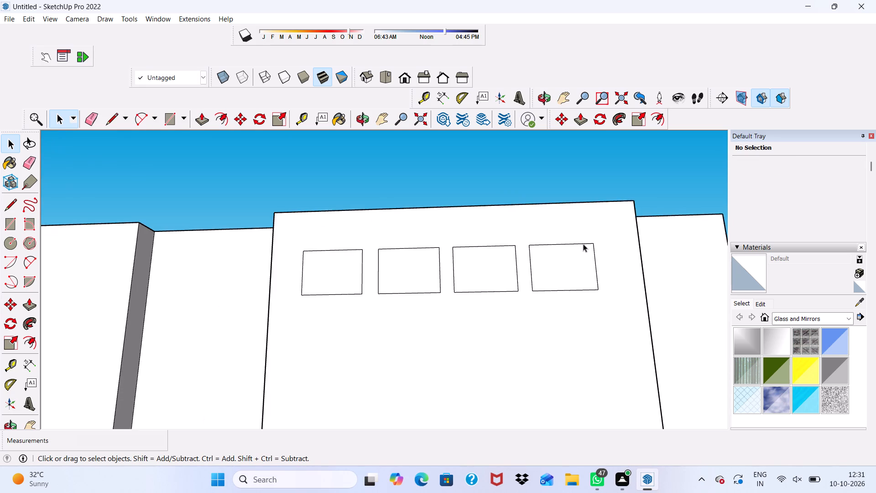
{"action": "scroll", "coordinate": [583, 244], "scroll_direction": "up", "scroll_amount": 1}
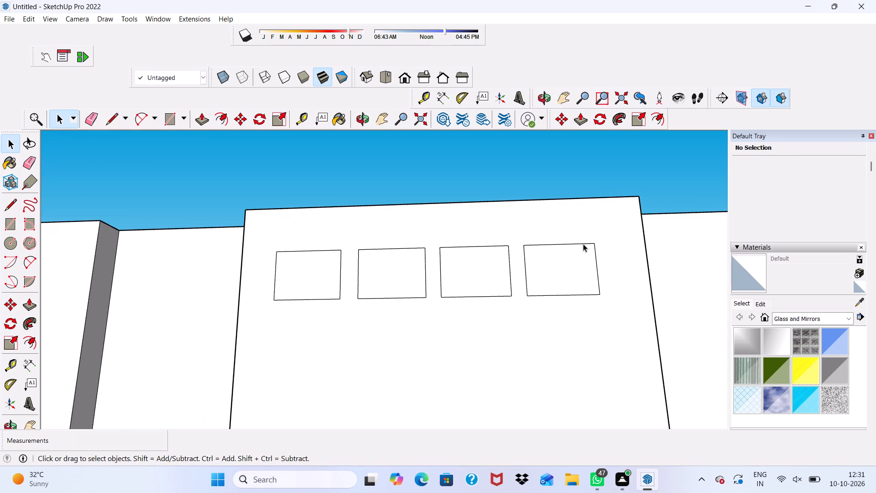
{"action": "left_click", "coordinate": [579, 264]}
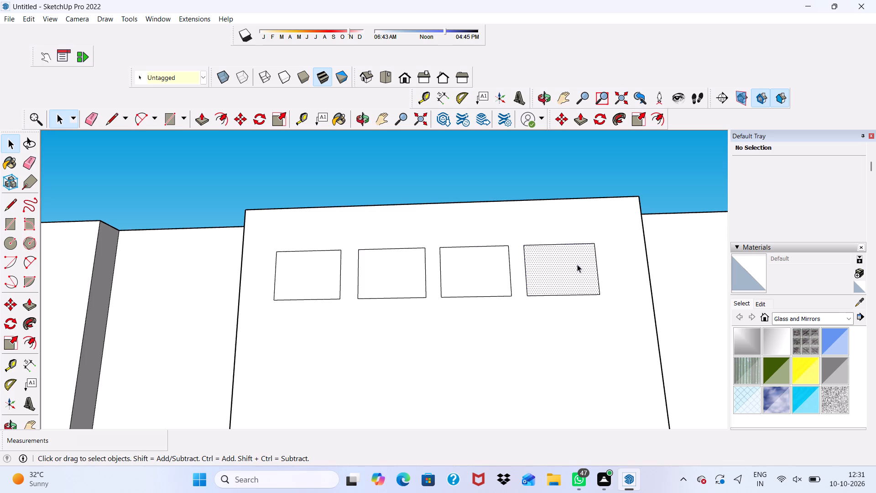
{"action": "left_click", "coordinate": [207, 113]}
{"action": "left_click", "coordinate": [535, 268]}
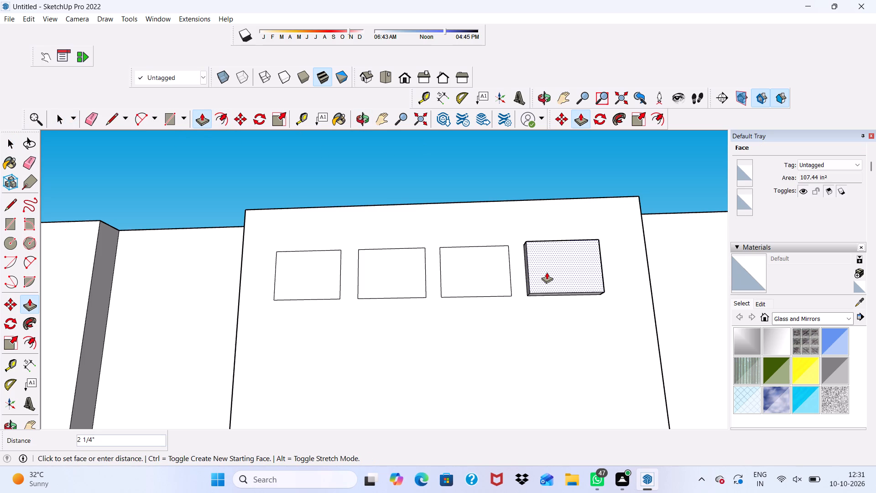
{"action": "key", "text": "3"}
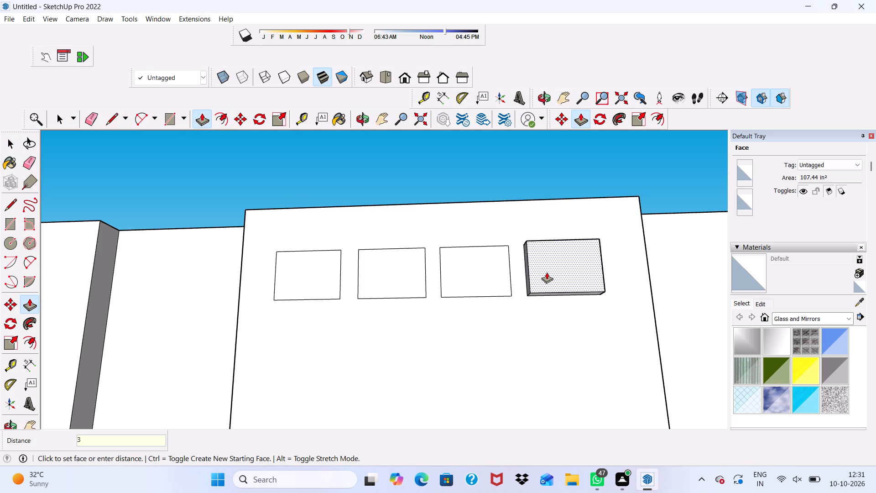
{"action": "key", "text": "shift+quotedbl"}
{"action": "key", "text": "Return"}
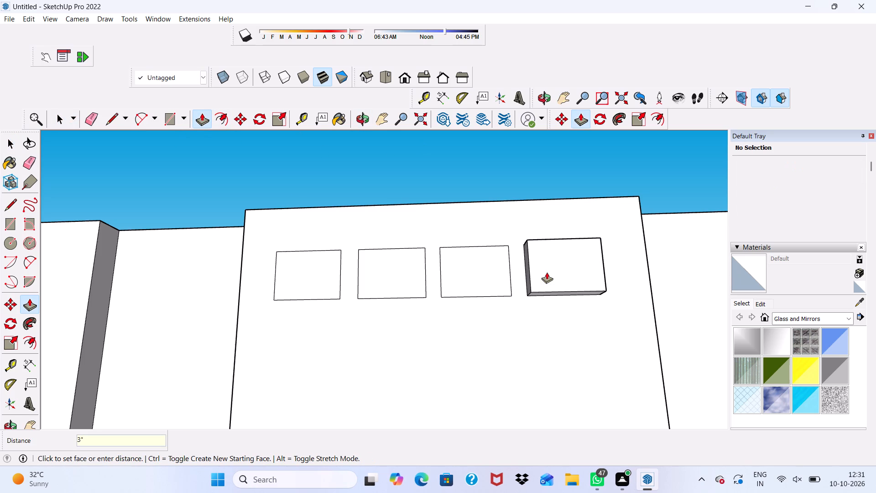
Extrude the other three small rectangles outward by 3" to match the outermost block.
{"action": "scroll", "coordinate": [317, 278], "scroll_direction": "up", "scroll_amount": 1}
{"action": "scroll", "coordinate": [372, 282], "scroll_direction": "up", "scroll_amount": 1}
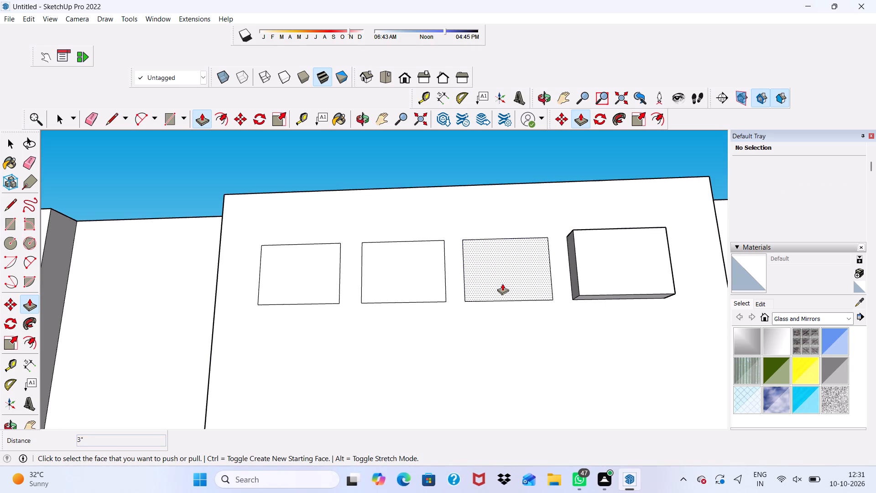
{"action": "left_click", "coordinate": [502, 283]}
{"action": "left_click", "coordinate": [608, 290]}
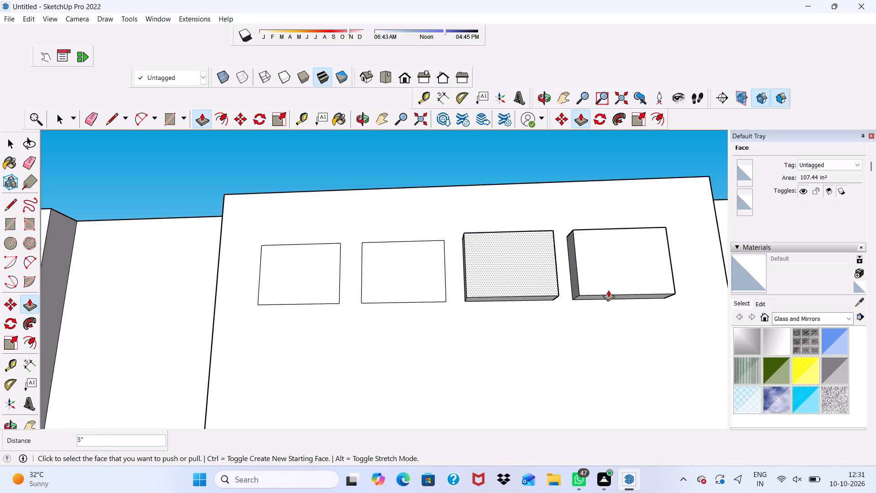
{"action": "left_click", "coordinate": [381, 285]}
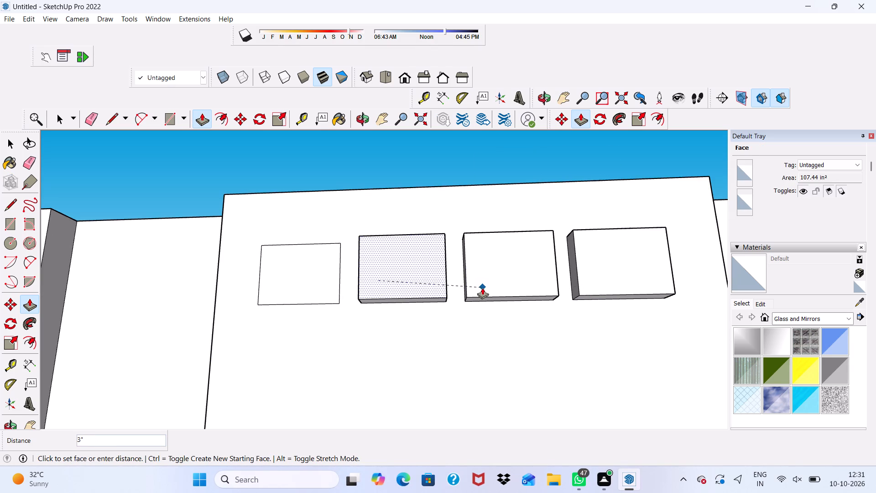
{"action": "left_click", "coordinate": [482, 288]}
{"action": "left_click", "coordinate": [323, 274]}
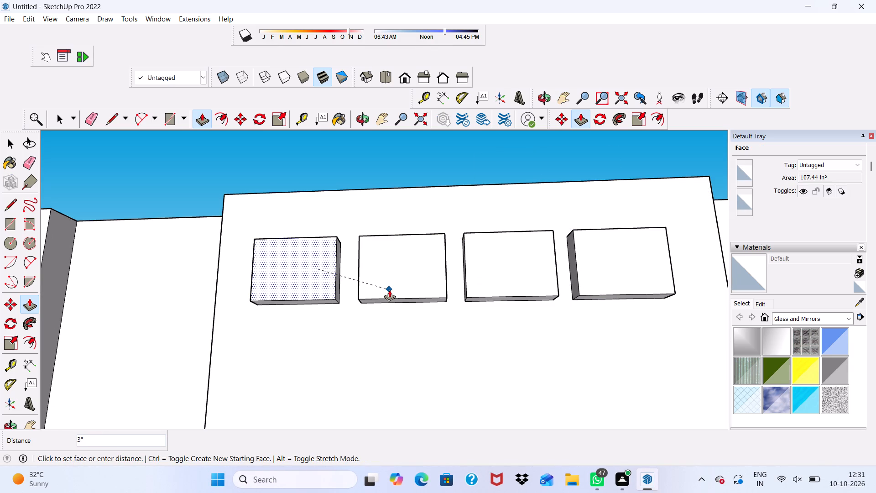
{"action": "left_click", "coordinate": [389, 290]}
{"action": "scroll", "coordinate": [332, 316], "scroll_direction": "down", "scroll_amount": 15}
{"action": "middle_click_drag", "start_coordinate": [374, 341], "coordinate": [480, 320]}
{"action": "scroll", "coordinate": [372, 358], "scroll_direction": "down", "scroll_amount": 1}
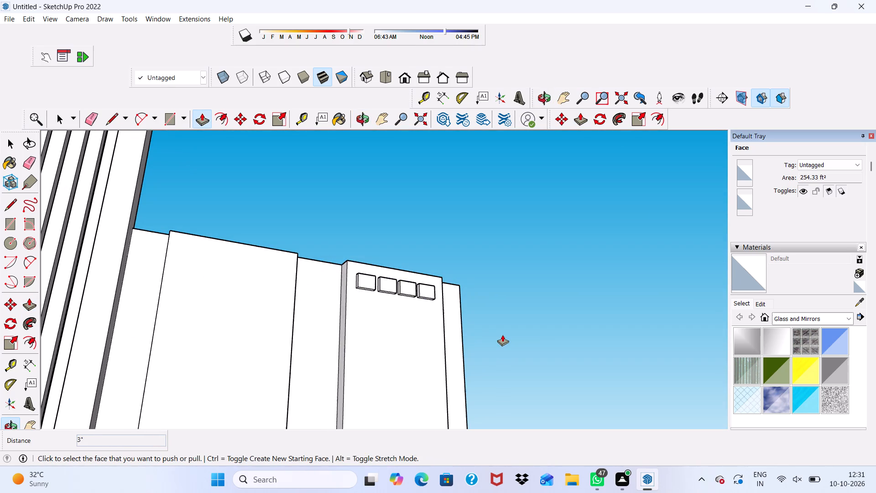
{"action": "key", "text": "space"}
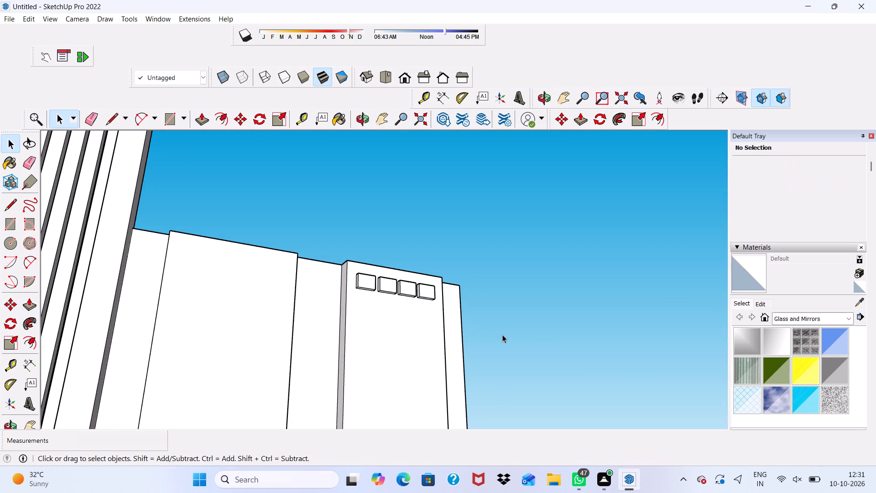
Examine the whole building from an angle and in the standard front view, closing in on the lower floors.
{"action": "scroll", "coordinate": [502, 335], "scroll_direction": "up", "scroll_amount": 1}
{"action": "scroll", "coordinate": [458, 341], "scroll_direction": "down", "scroll_amount": 13}
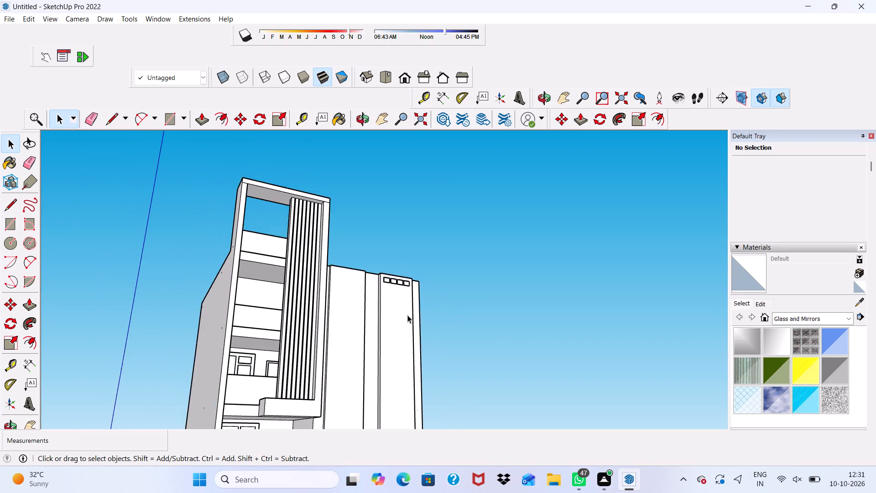
{"action": "middle_click_drag", "start_coordinate": [407, 315], "coordinate": [326, 358]}
{"action": "scroll", "coordinate": [325, 355], "scroll_direction": "down", "scroll_amount": 5}
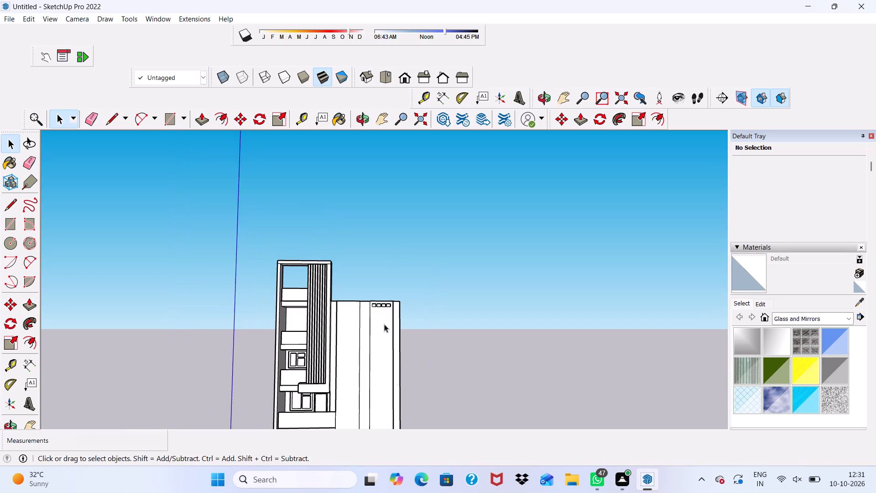
{"action": "scroll", "coordinate": [384, 325], "scroll_direction": "down", "scroll_amount": 4}
{"action": "scroll", "coordinate": [365, 331], "scroll_direction": "up", "scroll_amount": 1}
{"action": "scroll", "coordinate": [364, 331], "scroll_direction": "down", "scroll_amount": 5}
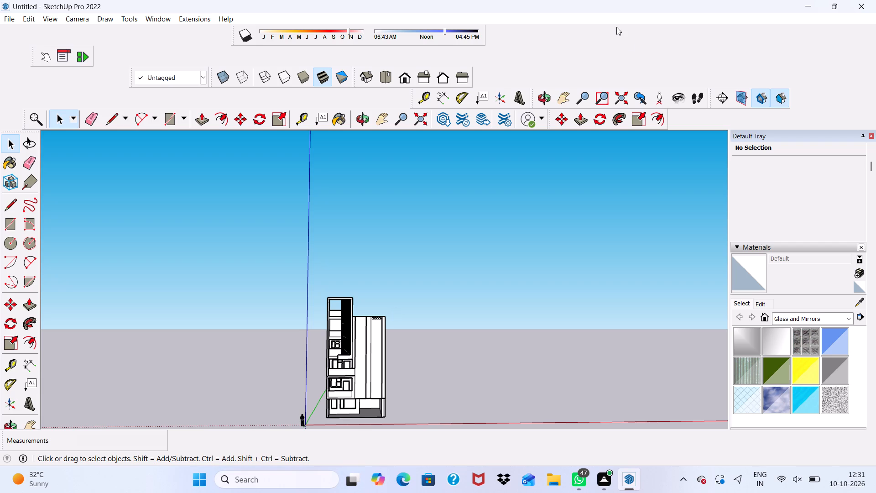
{"action": "scroll", "coordinate": [627, 40], "scroll_direction": "up", "scroll_amount": 1}
{"action": "left_click", "coordinate": [409, 76]}
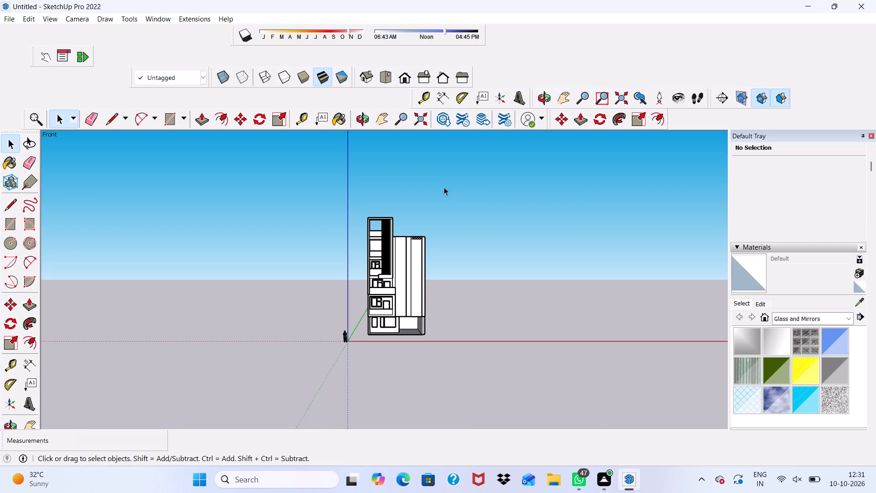
{"action": "scroll", "coordinate": [402, 312], "scroll_direction": "up", "scroll_amount": 5}
{"action": "scroll", "coordinate": [352, 306], "scroll_direction": "up", "scroll_amount": 14}
{"action": "scroll", "coordinate": [215, 231], "scroll_direction": "down", "scroll_amount": 6}
{"action": "scroll", "coordinate": [223, 317], "scroll_direction": "up", "scroll_amount": 4}
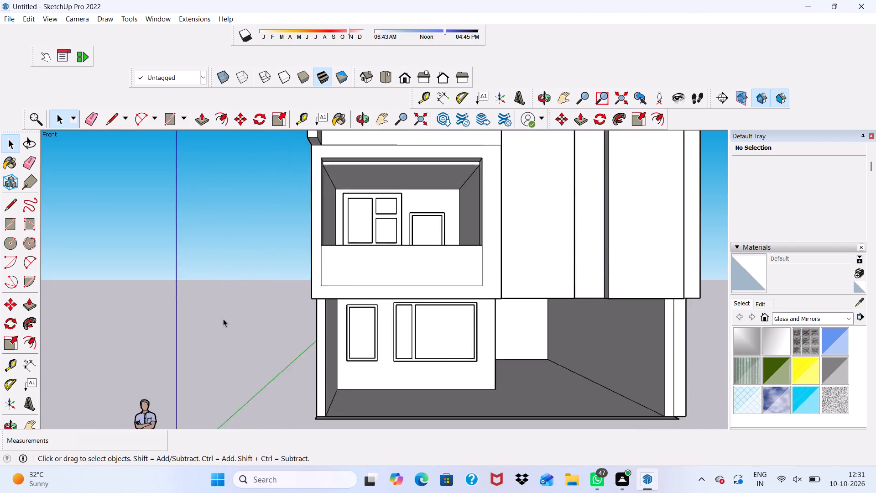
Draw a rectangle about 4' 1 5/8" by 3' 9 5/16" on the second strip's face, beneath the row of four blocks.
{"action": "scroll", "coordinate": [223, 319], "scroll_direction": "up", "scroll_amount": 3}
{"action": "scroll", "coordinate": [99, 301], "scroll_direction": "down", "scroll_amount": 17}
{"action": "scroll", "coordinate": [283, 280], "scroll_direction": "up", "scroll_amount": 5}
{"action": "scroll", "coordinate": [282, 278], "scroll_direction": "down", "scroll_amount": 5}
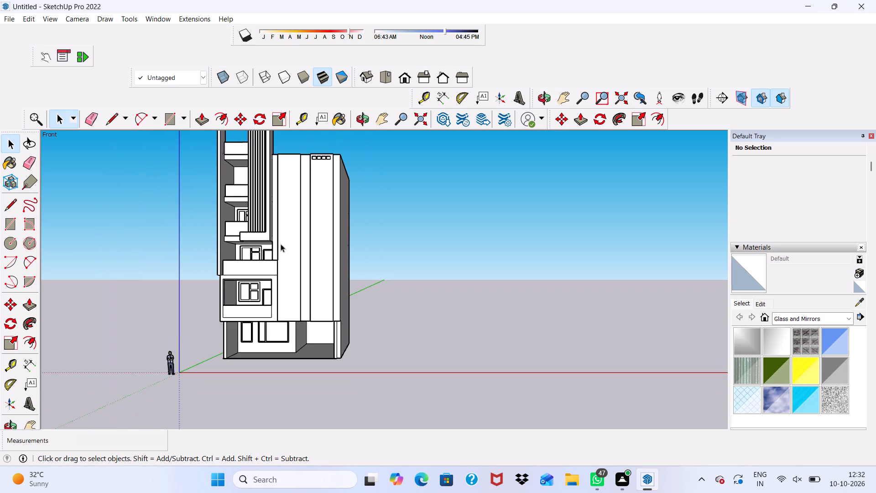
{"action": "scroll", "coordinate": [281, 244], "scroll_direction": "down", "scroll_amount": 3}
{"action": "scroll", "coordinate": [230, 194], "scroll_direction": "up", "scroll_amount": 9}
{"action": "middle_click_drag", "start_coordinate": [233, 191], "coordinate": [339, 182]}
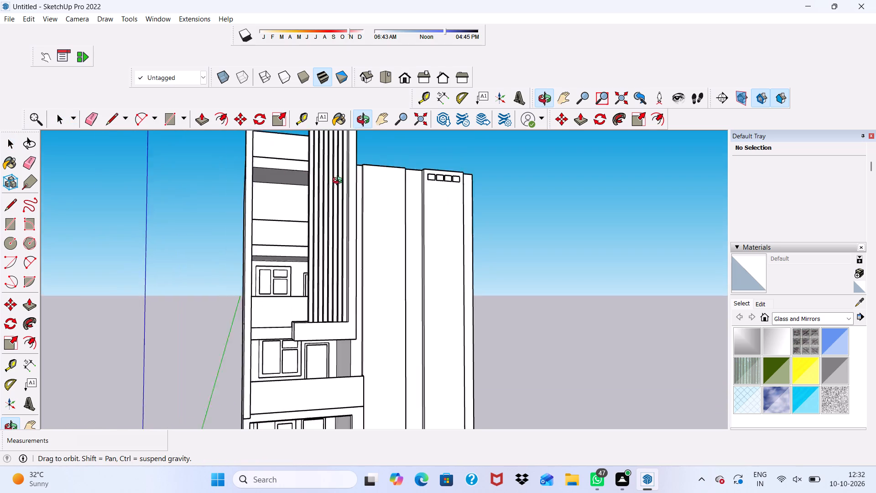
{"action": "middle_click_drag", "start_coordinate": [339, 182], "coordinate": [245, 215]}
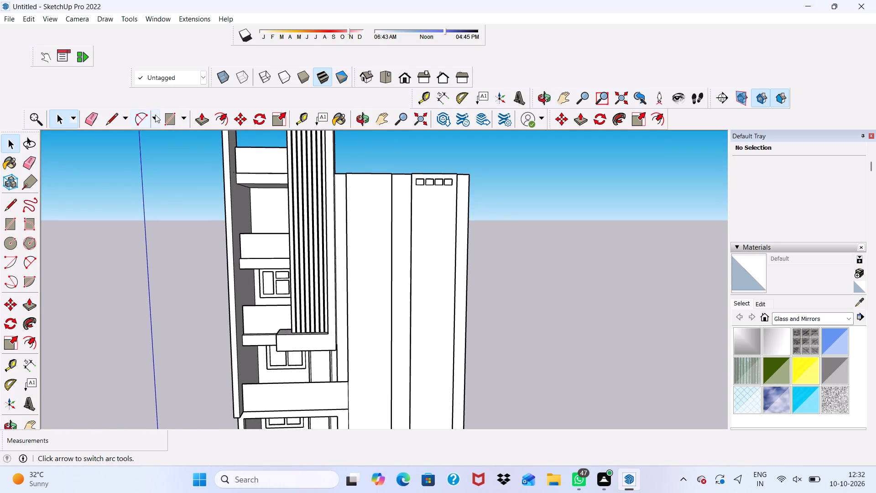
{"action": "left_click", "coordinate": [178, 121]}
{"action": "scroll", "coordinate": [356, 292], "scroll_direction": "down", "scroll_amount": 3}
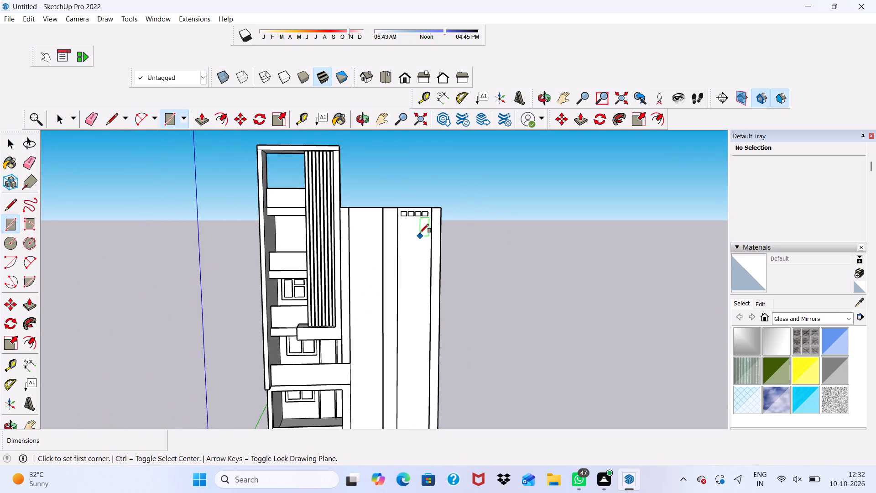
{"action": "scroll", "coordinate": [405, 246], "scroll_direction": "up", "scroll_amount": 5}
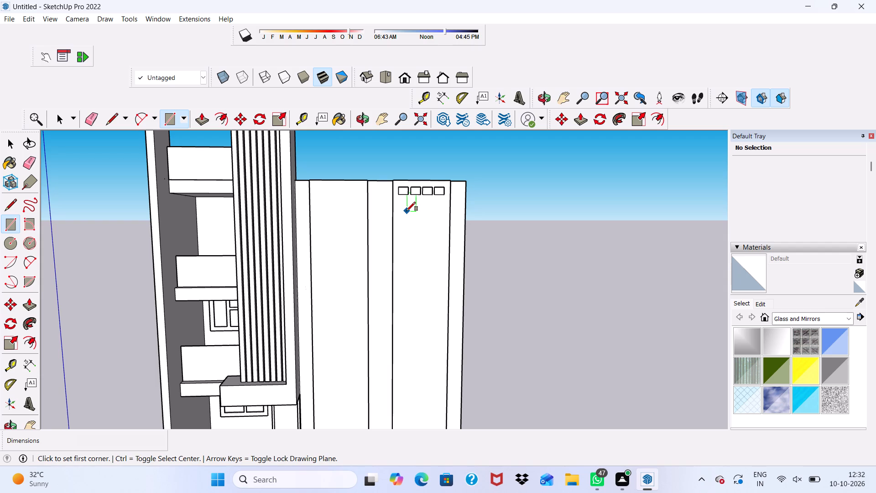
{"action": "left_click", "coordinate": [403, 215]}
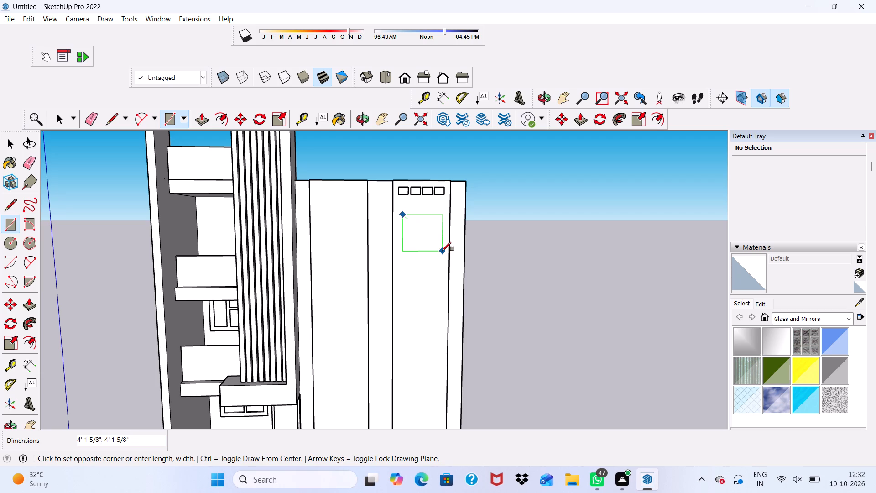
{"action": "left_click", "coordinate": [442, 251]}
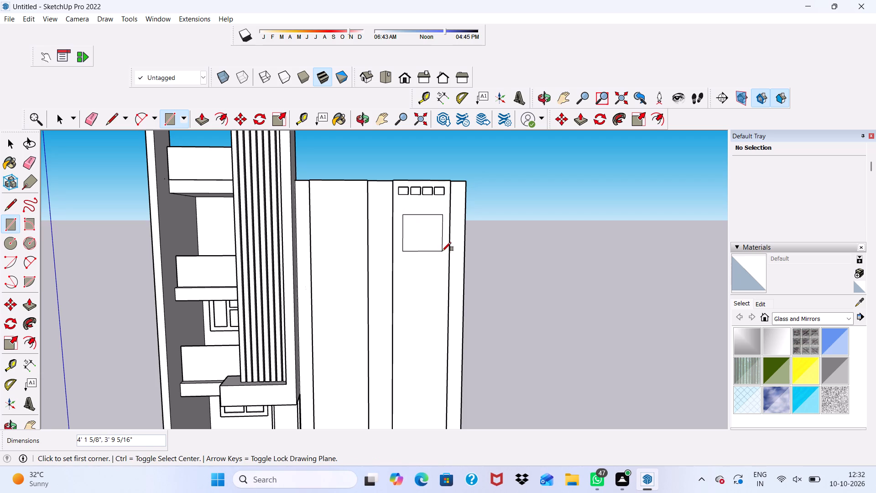
Offset the new rectangle's outline outward by about 5 9/16" to form a surrounding frame band.
{"action": "key", "text": "space"}
{"action": "left_click", "coordinate": [418, 234]}
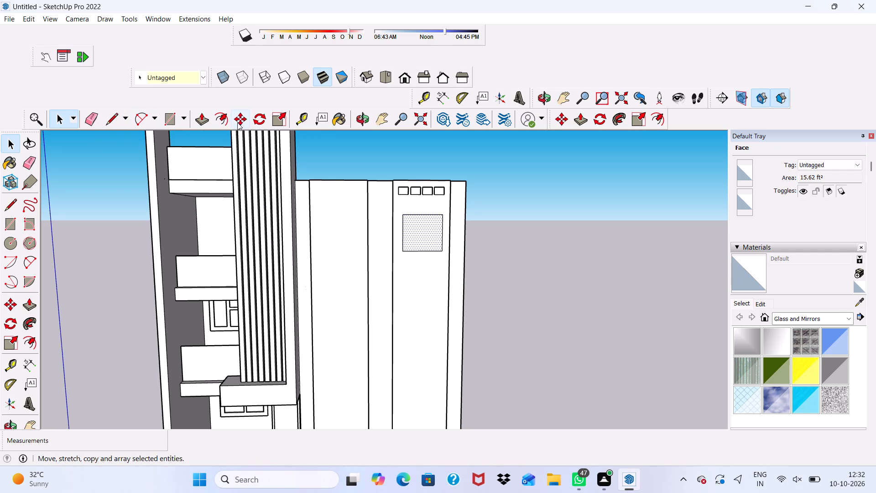
{"action": "left_click", "coordinate": [223, 118]}
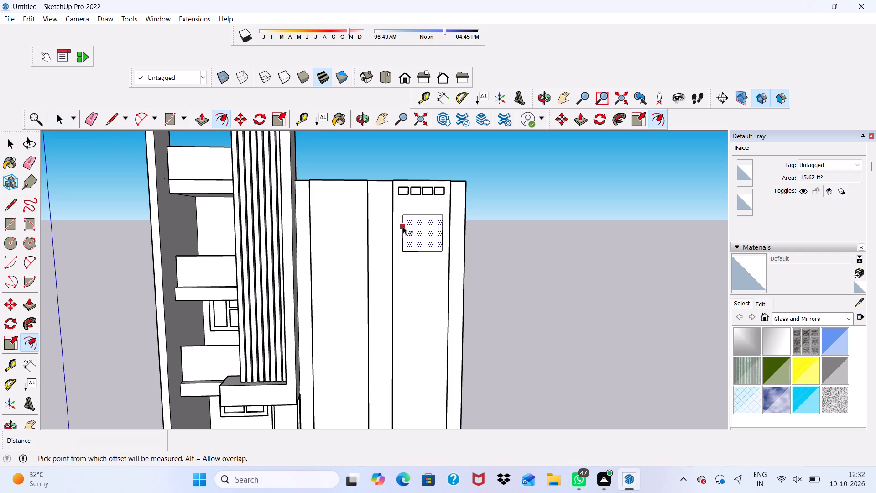
{"action": "left_click", "coordinate": [403, 226]}
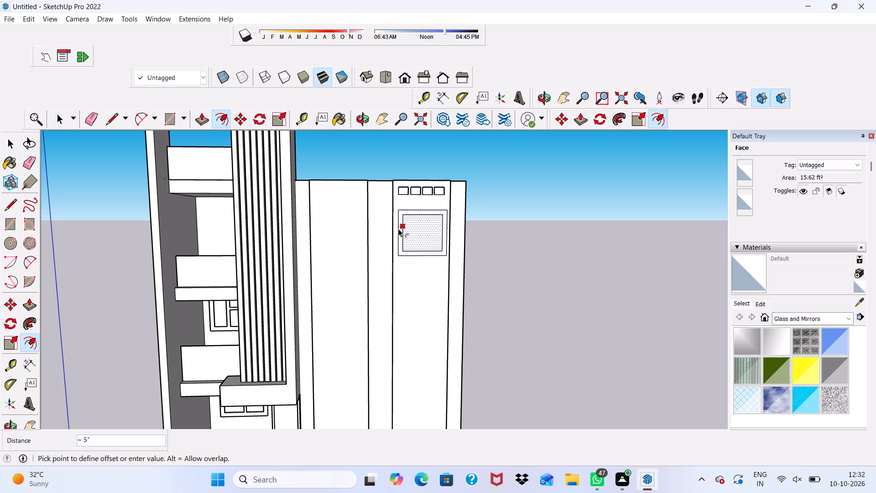
{"action": "left_click", "coordinate": [398, 229]}
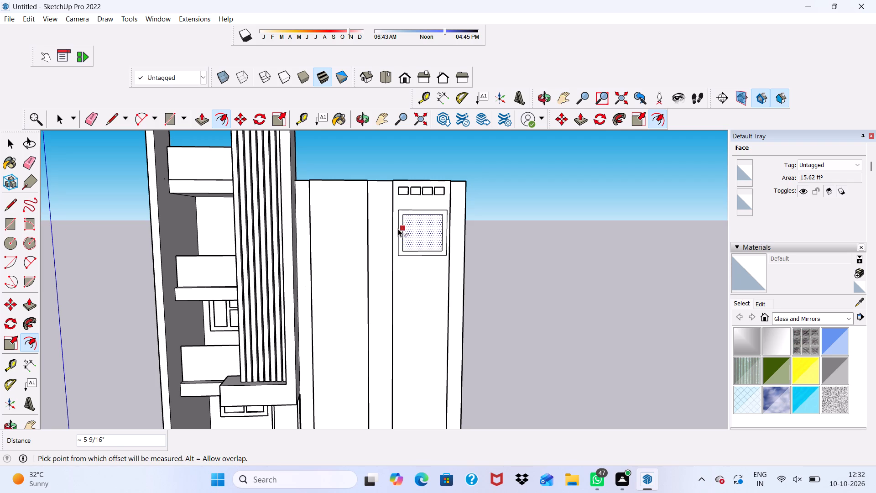
{"action": "key", "text": "space"}
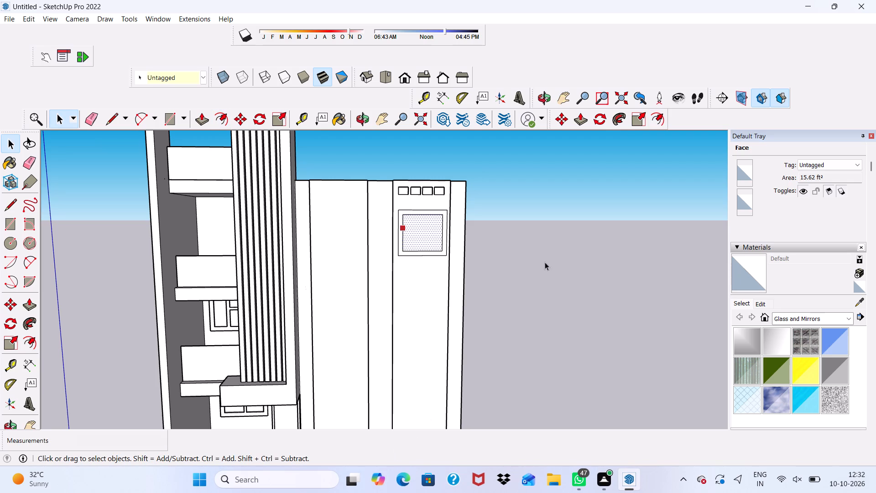
{"action": "left_click", "coordinate": [521, 288]}
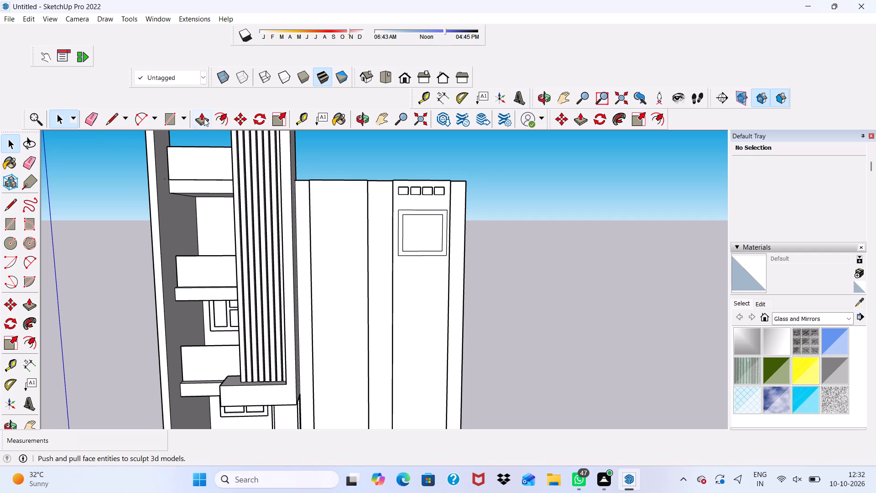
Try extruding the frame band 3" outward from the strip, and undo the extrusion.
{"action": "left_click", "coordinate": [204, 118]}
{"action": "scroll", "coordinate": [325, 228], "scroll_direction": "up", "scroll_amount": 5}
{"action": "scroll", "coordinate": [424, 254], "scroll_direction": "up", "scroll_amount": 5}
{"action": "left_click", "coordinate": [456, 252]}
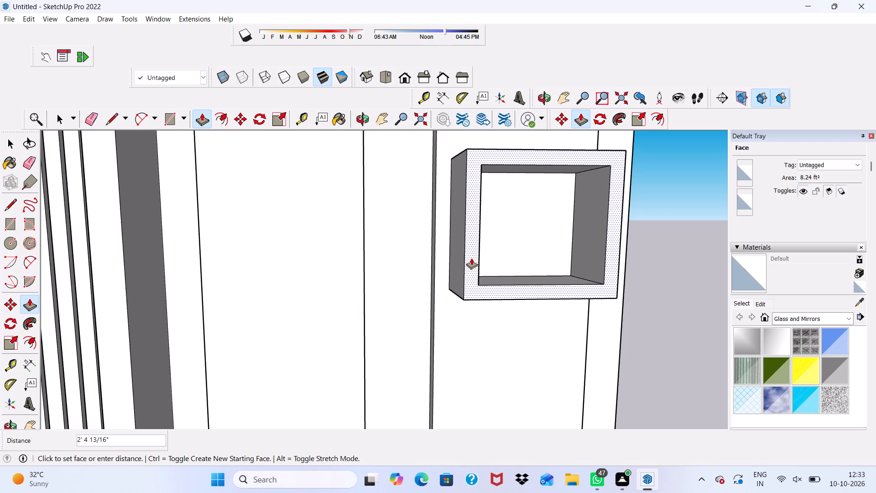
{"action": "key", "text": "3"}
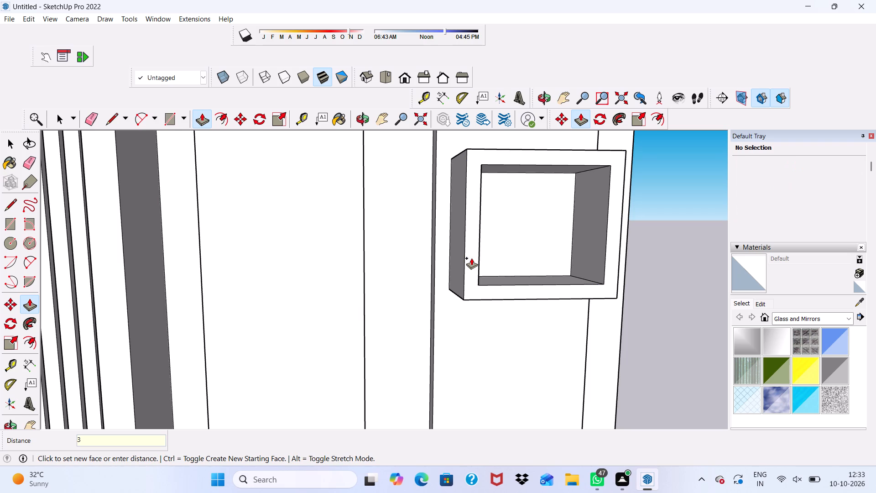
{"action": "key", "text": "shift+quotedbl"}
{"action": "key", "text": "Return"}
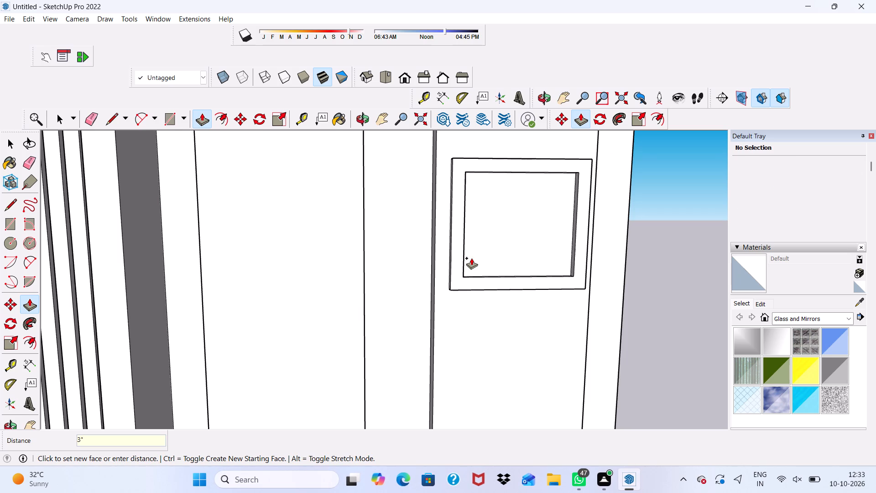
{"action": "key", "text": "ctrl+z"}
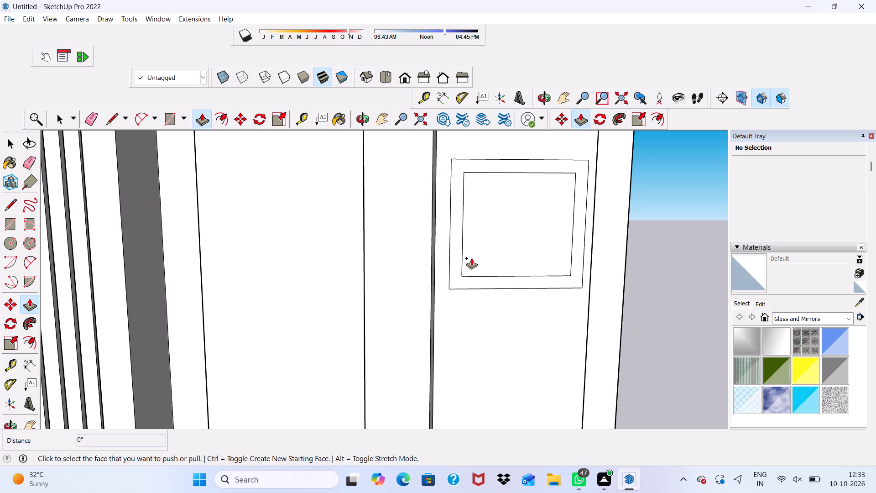
Extrude the frame band around the rectangle 1' outward from the strip's face.
{"action": "left_click", "coordinate": [456, 253]}
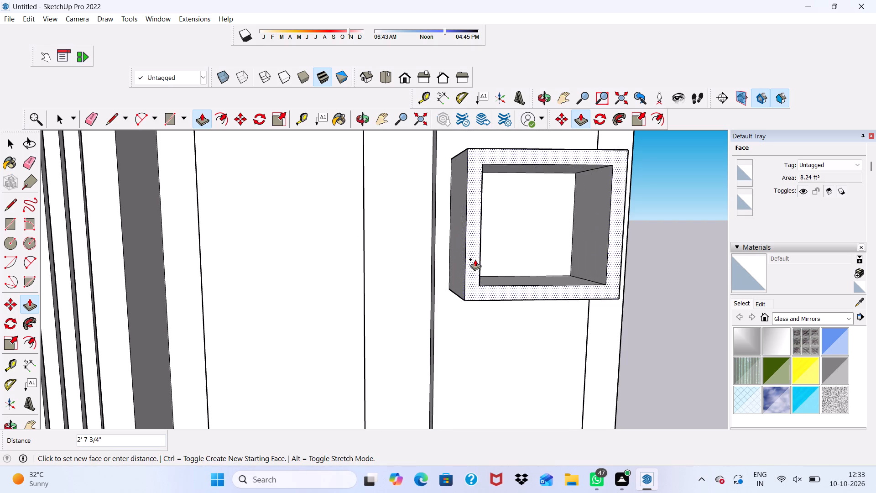
{"action": "type", "text": "1'"}
{"action": "key", "text": "Return"}
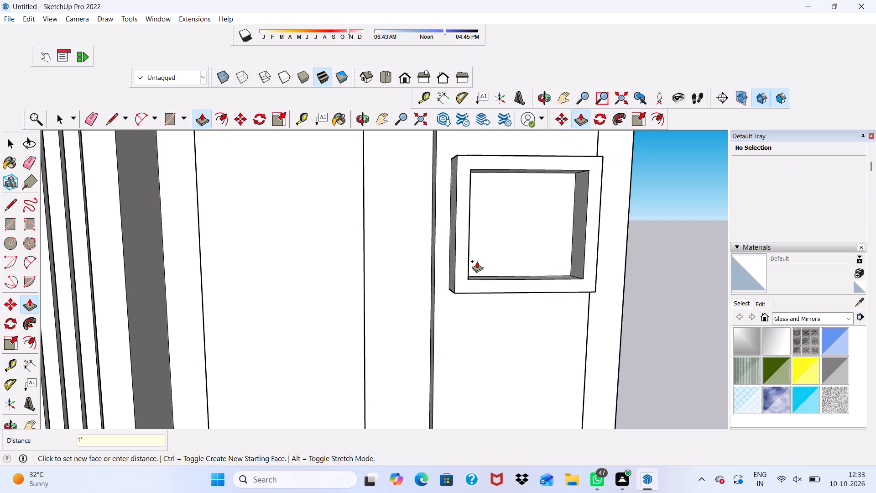
{"action": "scroll", "coordinate": [477, 261], "scroll_direction": "up", "scroll_amount": 2}
{"action": "key", "text": "space"}
Examine the projecting frame and its inner recess from several angles and distances.
{"action": "scroll", "coordinate": [520, 249], "scroll_direction": "down", "scroll_amount": 2}
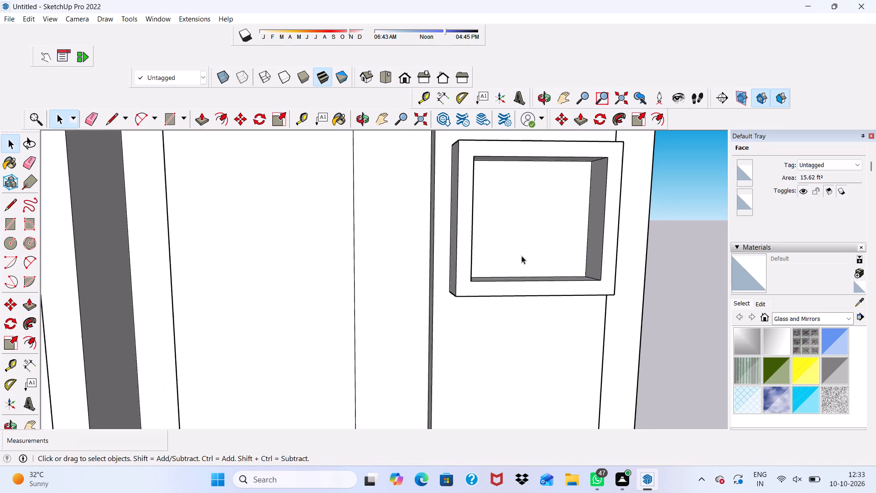
{"action": "scroll", "coordinate": [521, 256], "scroll_direction": "down", "scroll_amount": 2}
{"action": "middle_click_drag", "start_coordinate": [522, 264], "coordinate": [421, 267]}
{"action": "scroll", "coordinate": [417, 200], "scroll_direction": "up", "scroll_amount": 4}
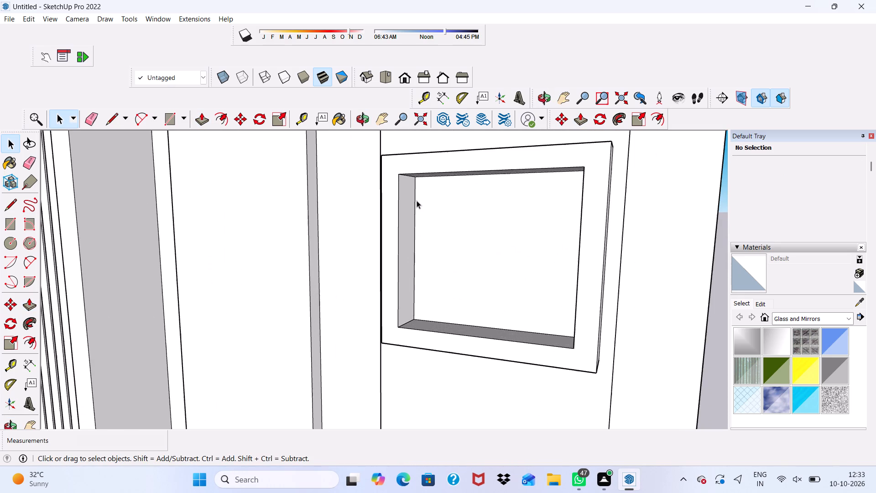
{"action": "scroll", "coordinate": [355, 241], "scroll_direction": "down", "scroll_amount": 2}
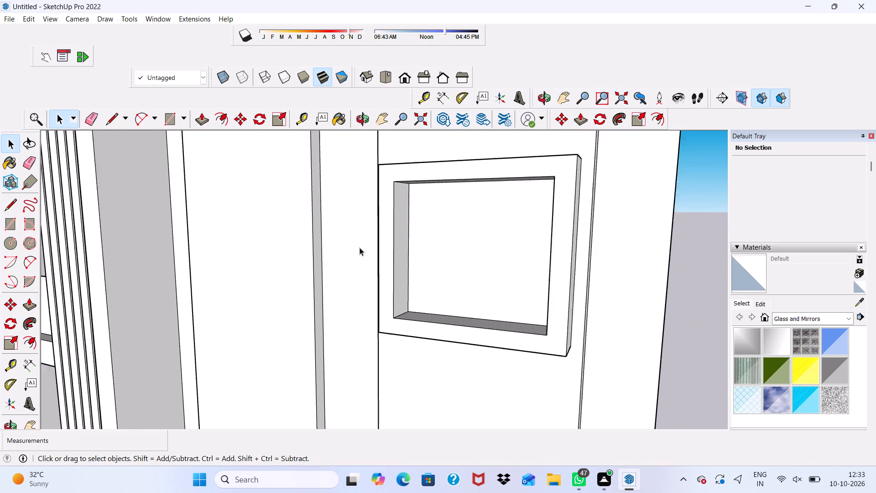
{"action": "scroll", "coordinate": [360, 247], "scroll_direction": "down", "scroll_amount": 1}
{"action": "middle_click_drag", "start_coordinate": [374, 255], "coordinate": [419, 292]}
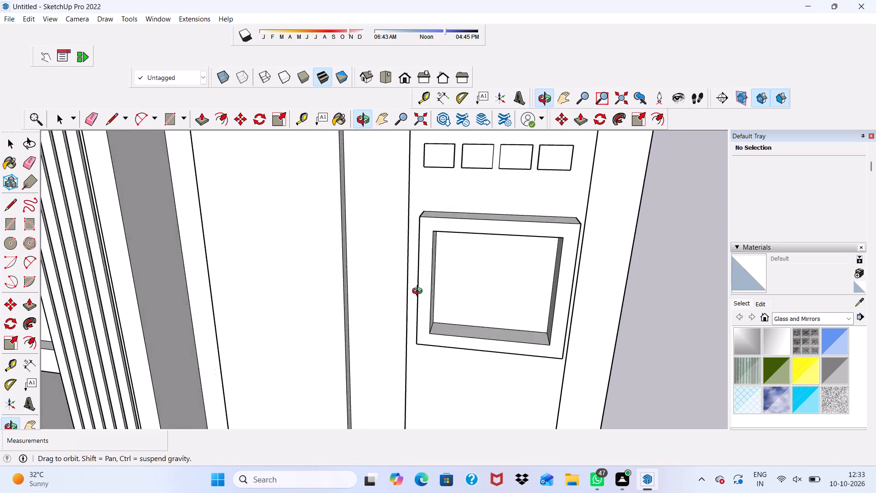
{"action": "middle_click_drag", "start_coordinate": [419, 292], "coordinate": [379, 224]}
{"action": "scroll", "coordinate": [381, 223], "scroll_direction": "up", "scroll_amount": 1}
{"action": "scroll", "coordinate": [383, 226], "scroll_direction": "down", "scroll_amount": 4}
{"action": "scroll", "coordinate": [420, 225], "scroll_direction": "up", "scroll_amount": 5}
{"action": "scroll", "coordinate": [429, 203], "scroll_direction": "down", "scroll_amount": 1}
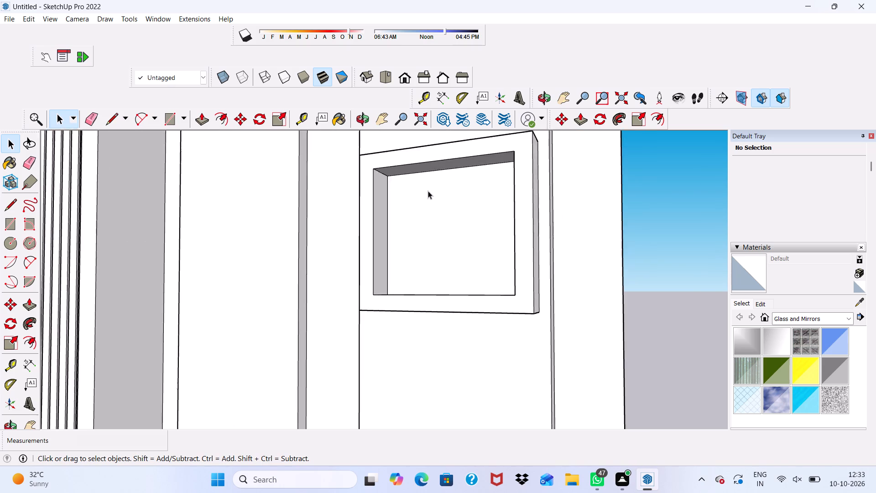
{"action": "scroll", "coordinate": [420, 186], "scroll_direction": "up", "scroll_amount": 4}
{"action": "scroll", "coordinate": [403, 187], "scroll_direction": "down", "scroll_amount": 1}
{"action": "scroll", "coordinate": [397, 189], "scroll_direction": "up", "scroll_amount": 4}
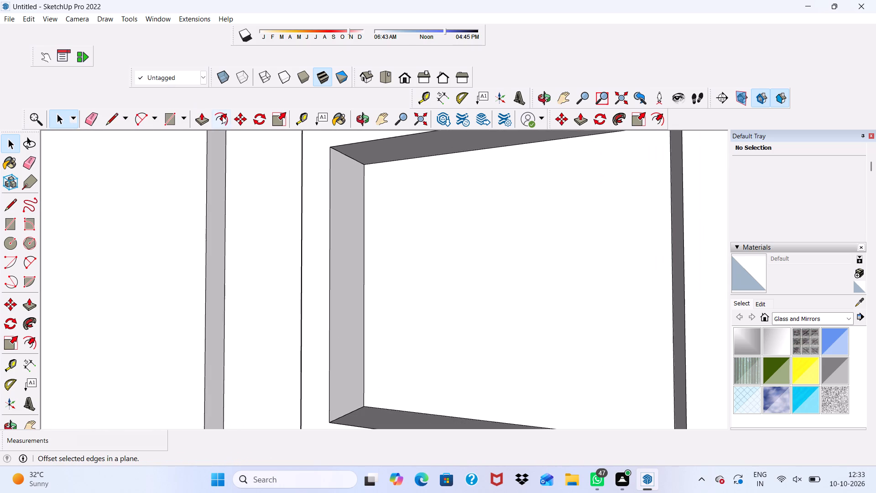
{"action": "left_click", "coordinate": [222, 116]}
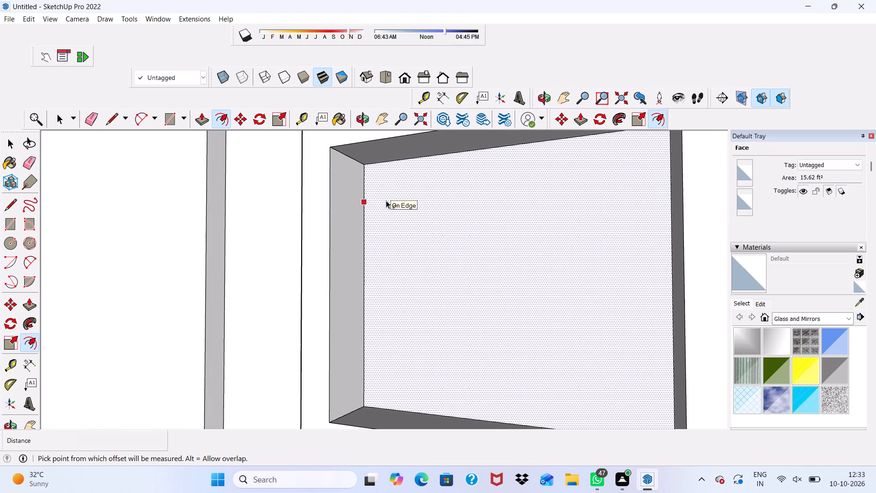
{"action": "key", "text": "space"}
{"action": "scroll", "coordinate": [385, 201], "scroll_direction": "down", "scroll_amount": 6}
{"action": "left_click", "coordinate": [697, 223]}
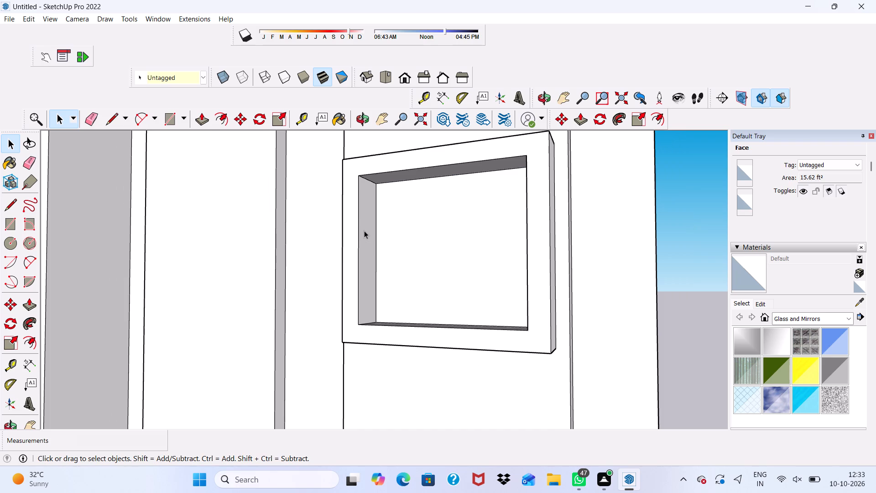
Draw a full-height vertical rectangle about 3 1/4" wide by 3' 9 5/16" near the middle of the frame's recessed inner face.
{"action": "scroll", "coordinate": [364, 231], "scroll_direction": "down", "scroll_amount": 1}
{"action": "middle_click_drag", "start_coordinate": [364, 231], "coordinate": [448, 261]}
{"action": "scroll", "coordinate": [450, 237], "scroll_direction": "up", "scroll_amount": 4}
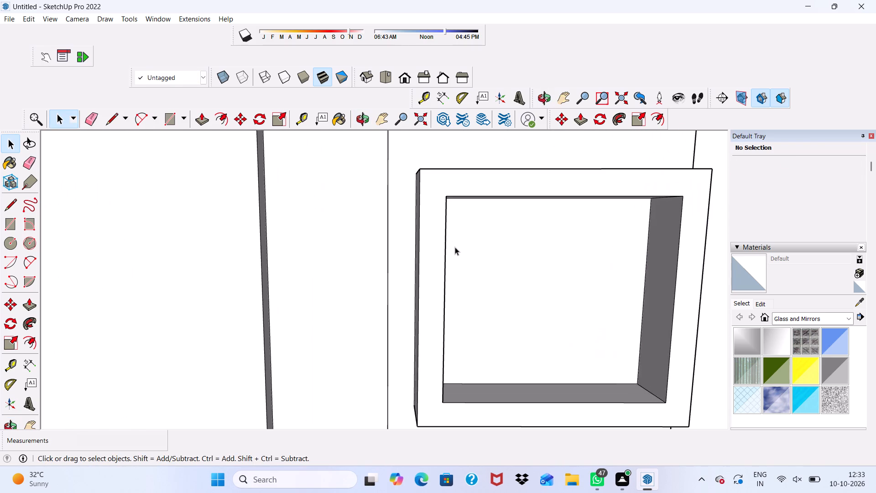
{"action": "middle_click_drag", "start_coordinate": [455, 247], "coordinate": [418, 176]}
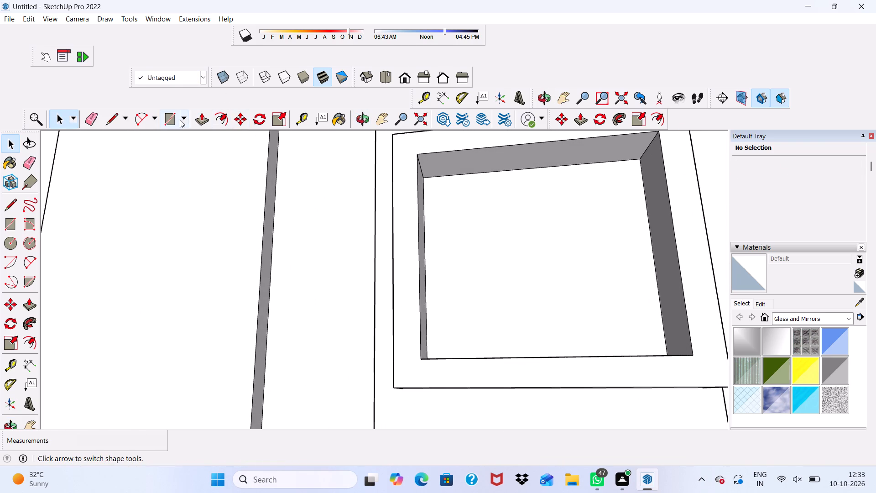
{"action": "left_click", "coordinate": [169, 121]}
{"action": "scroll", "coordinate": [503, 184], "scroll_direction": "up", "scroll_amount": 2}
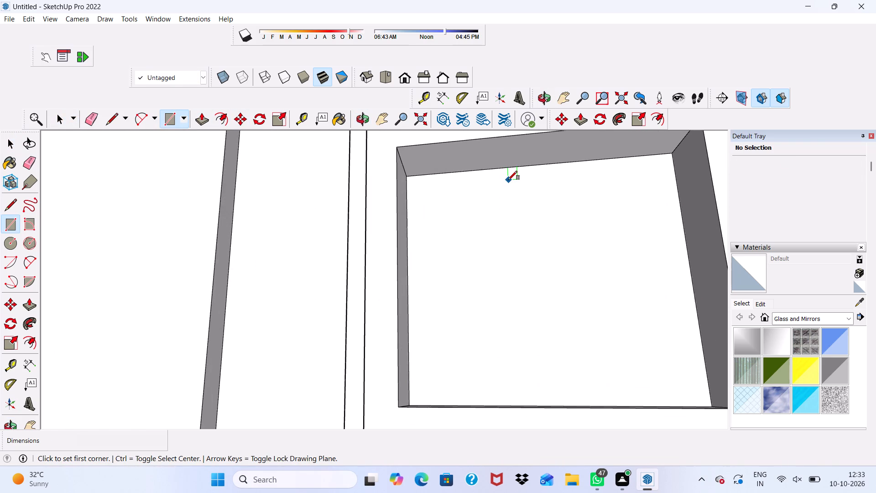
{"action": "left_click", "coordinate": [527, 168]}
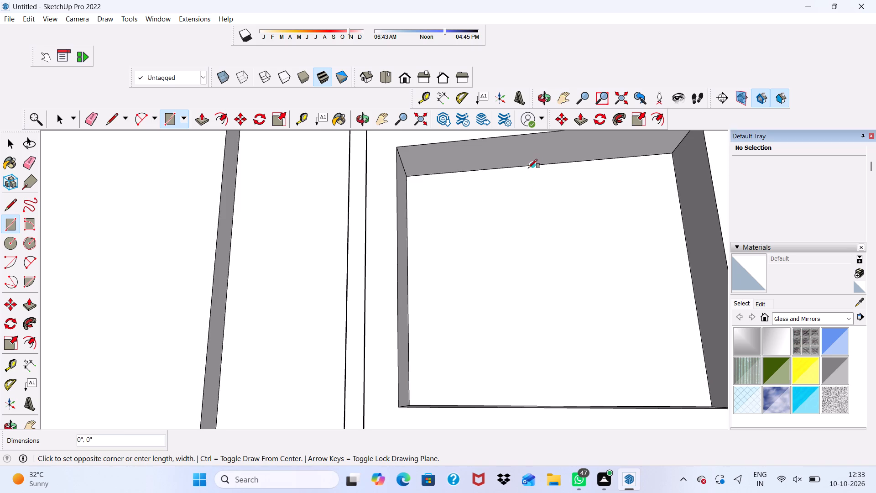
{"action": "scroll", "coordinate": [533, 244], "scroll_direction": "down", "scroll_amount": 11}
{"action": "middle_click_drag", "start_coordinate": [532, 288], "coordinate": [500, 359]}
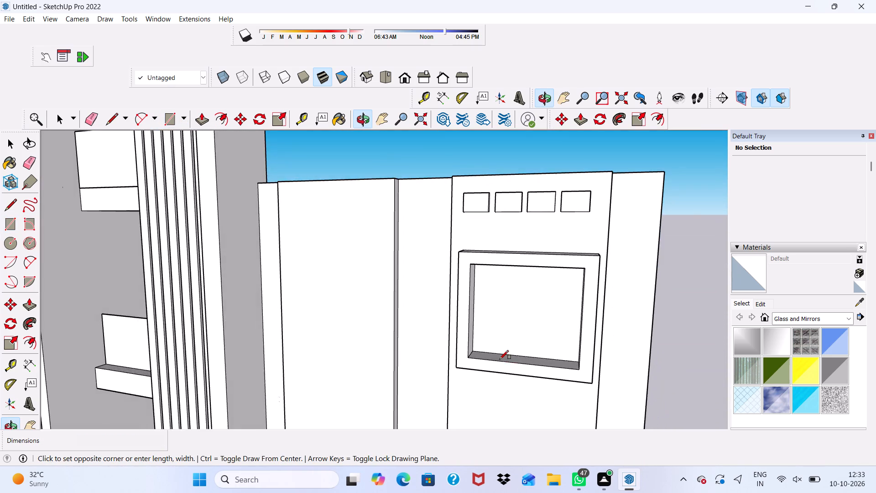
{"action": "scroll", "coordinate": [522, 347], "scroll_direction": "up", "scroll_amount": 6}
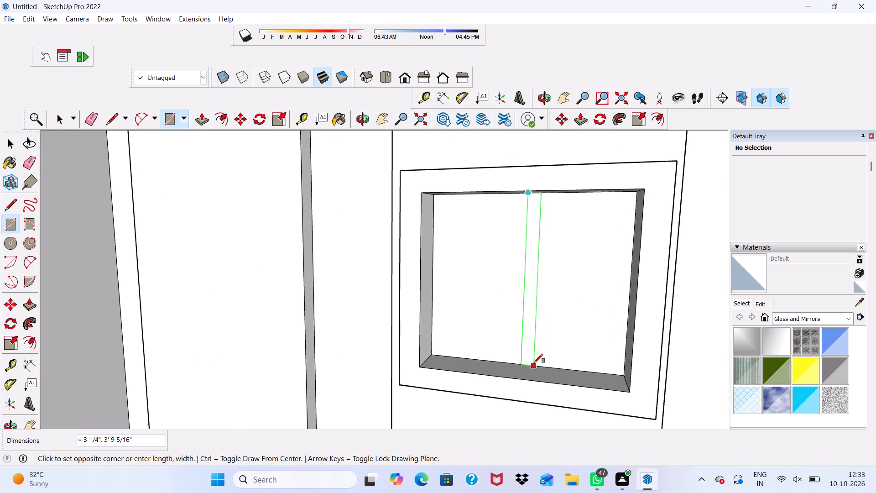
{"action": "left_click", "coordinate": [534, 363]}
{"action": "scroll", "coordinate": [534, 363], "scroll_direction": "down", "scroll_amount": 4}
{"action": "scroll", "coordinate": [466, 361], "scroll_direction": "down", "scroll_amount": 5}
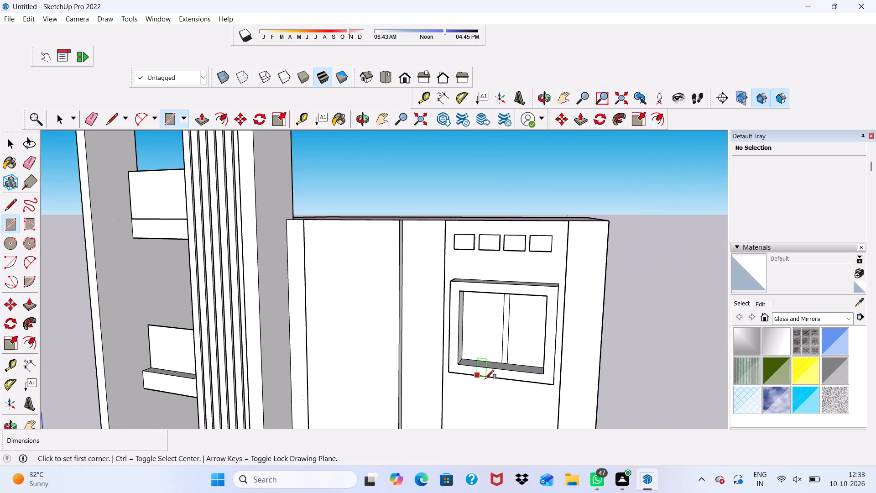
{"action": "scroll", "coordinate": [512, 341], "scroll_direction": "up", "scroll_amount": 8}
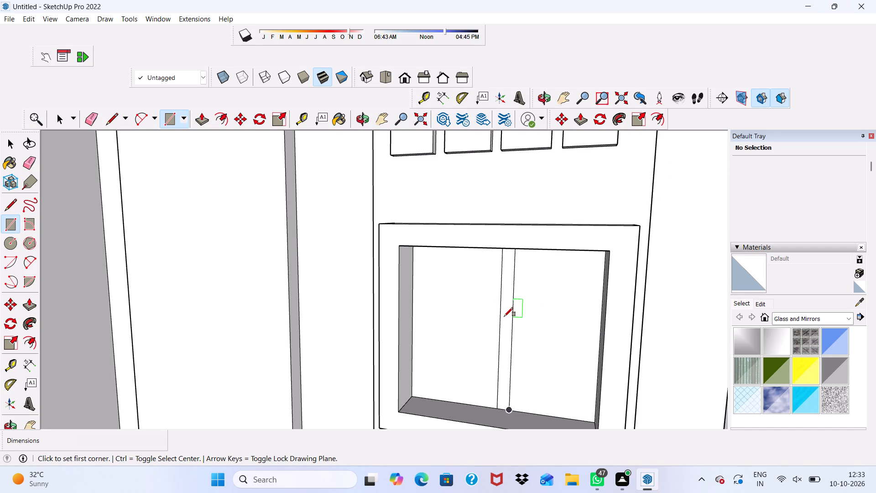
Draw a horizontal crossbar rectangle about 2 9/16" high by 2' 13/16" wide from the mullion's left edge to the recess's right side.
{"action": "left_click", "coordinate": [499, 313]}
{"action": "scroll", "coordinate": [588, 329], "scroll_direction": "up", "scroll_amount": 4}
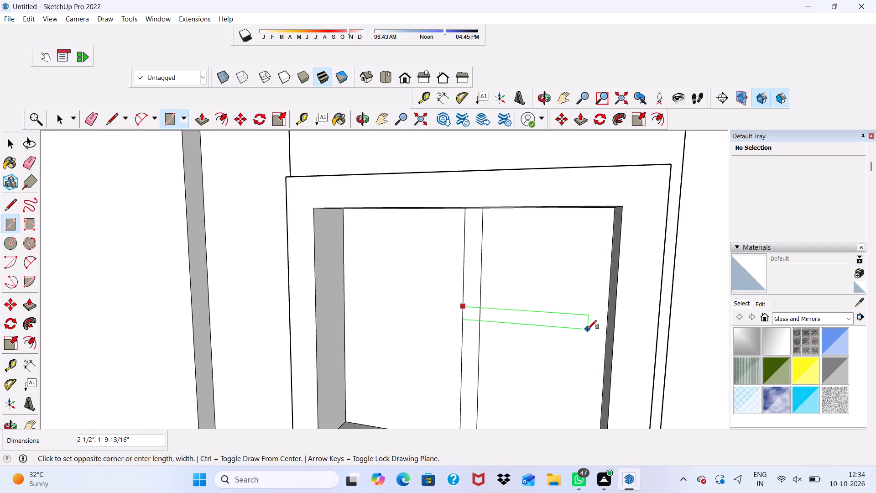
{"action": "middle_click_drag", "start_coordinate": [591, 329], "coordinate": [617, 334]}
{"action": "scroll", "coordinate": [606, 331], "scroll_direction": "up", "scroll_amount": 4}
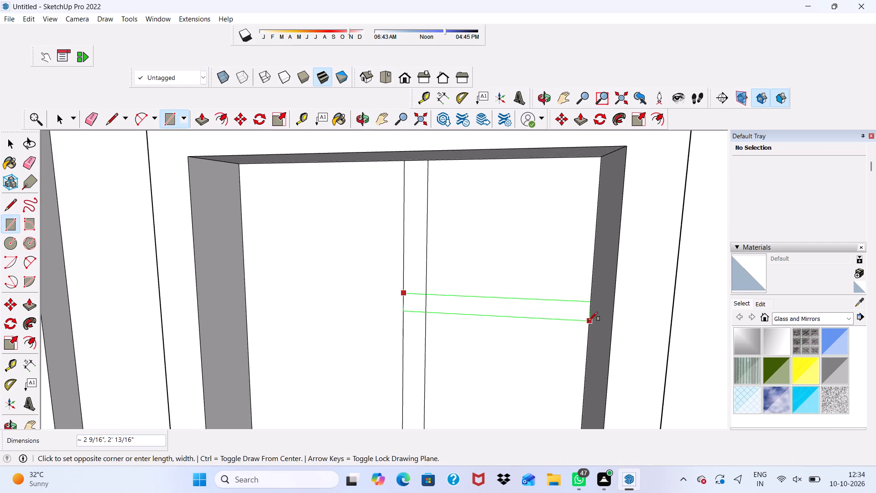
{"action": "left_click", "coordinate": [589, 321]}
Draw a short vertical bar rectangle about 3 3/8" wide from the recess's top edge down to the crossbar's lower edge.
{"action": "scroll", "coordinate": [523, 227], "scroll_direction": "up", "scroll_amount": 1}
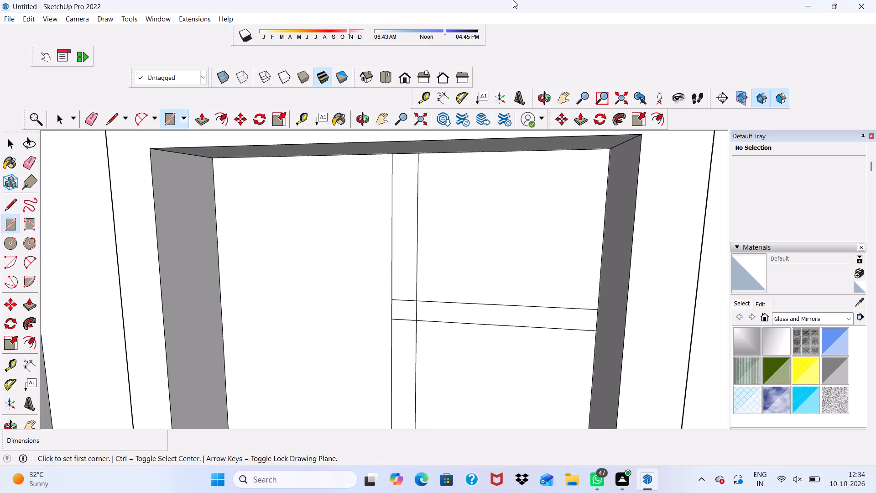
{"action": "left_click", "coordinate": [509, 152]}
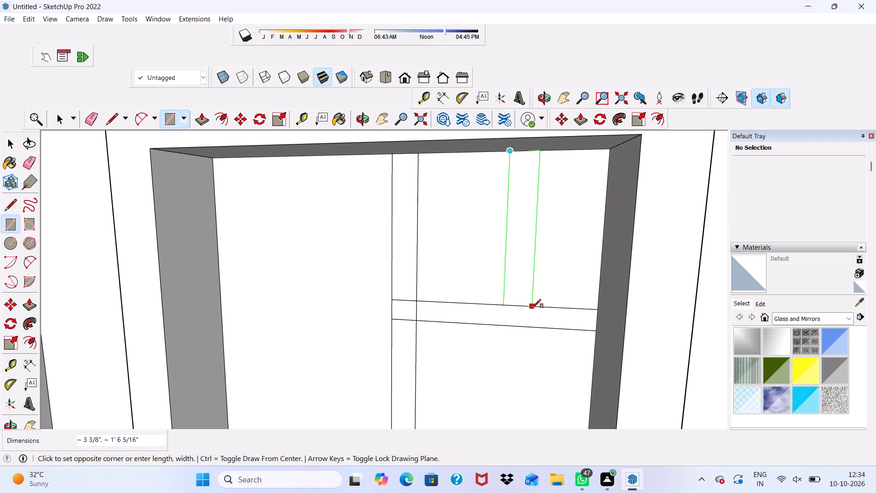
{"action": "left_click", "coordinate": [528, 326]}
Draw a bottom rail rectangle about 2' 13/16" by 4 5/8" along the recess's bottom edge, from the mullion's left edge to the right side.
{"action": "scroll", "coordinate": [526, 291], "scroll_direction": "down", "scroll_amount": 5}
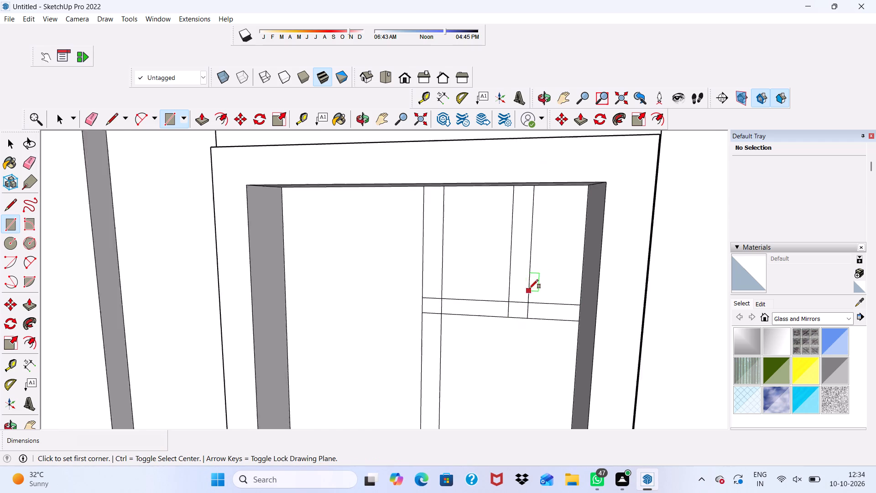
{"action": "scroll", "coordinate": [529, 288], "scroll_direction": "down", "scroll_amount": 1}
{"action": "scroll", "coordinate": [568, 252], "scroll_direction": "down", "scroll_amount": 6}
{"action": "scroll", "coordinate": [532, 311], "scroll_direction": "down", "scroll_amount": 2}
{"action": "middle_click_drag", "start_coordinate": [532, 311], "coordinate": [505, 324]}
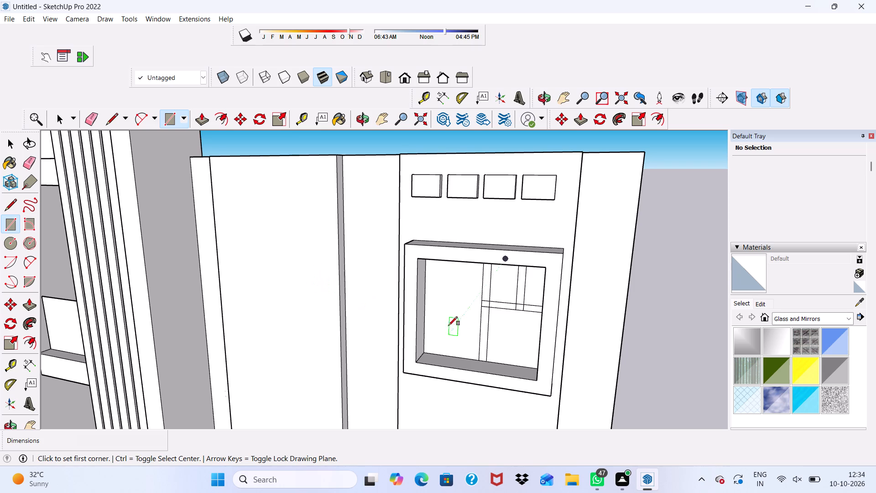
{"action": "scroll", "coordinate": [481, 361], "scroll_direction": "up", "scroll_amount": 10}
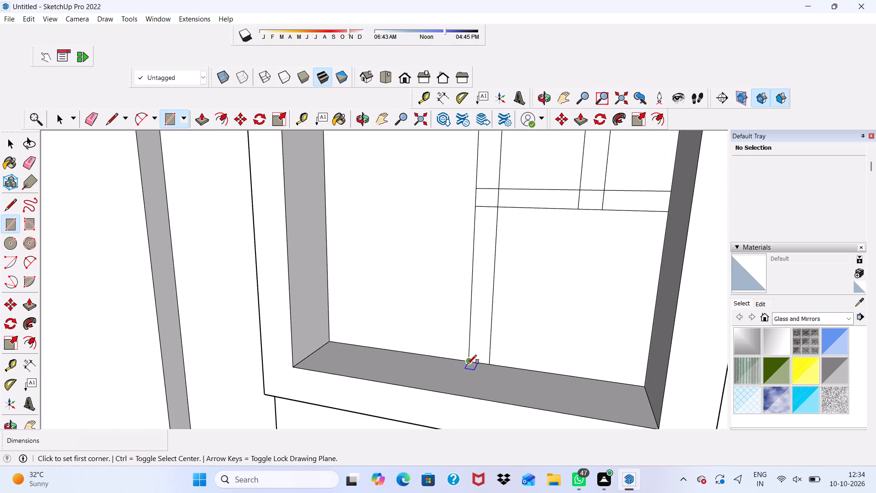
{"action": "left_click", "coordinate": [467, 362]}
{"action": "scroll", "coordinate": [593, 351], "scroll_direction": "down", "scroll_amount": 1}
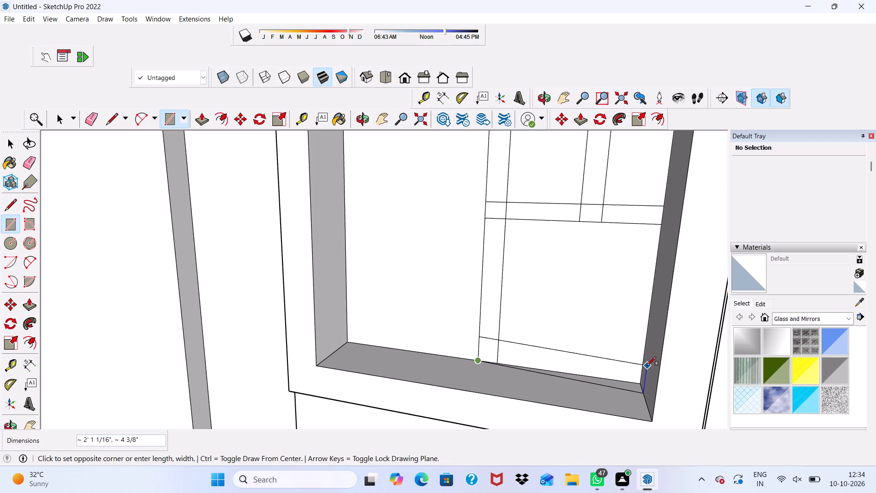
{"action": "scroll", "coordinate": [647, 366], "scroll_direction": "up", "scroll_amount": 4}
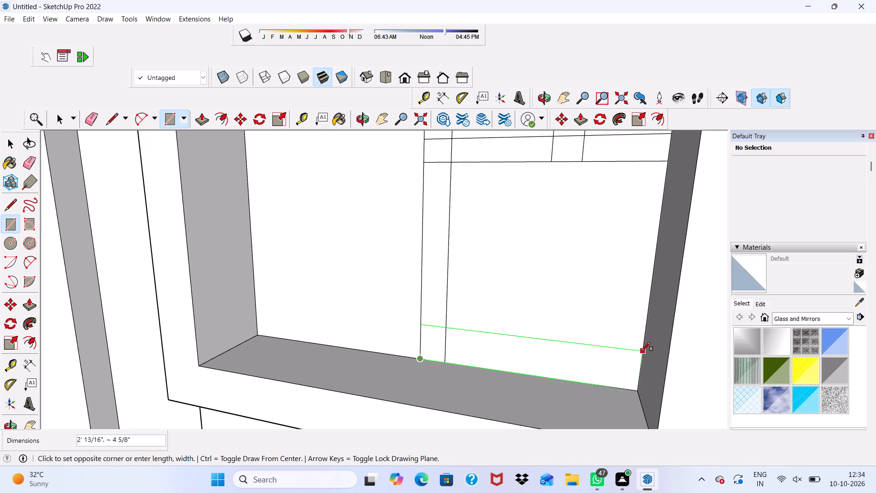
{"action": "left_click", "coordinate": [641, 351]}
Erase the overlapping line segments where the short vertical bar crosses the horizontal crossbar.
{"action": "scroll", "coordinate": [614, 322], "scroll_direction": "down", "scroll_amount": 5}
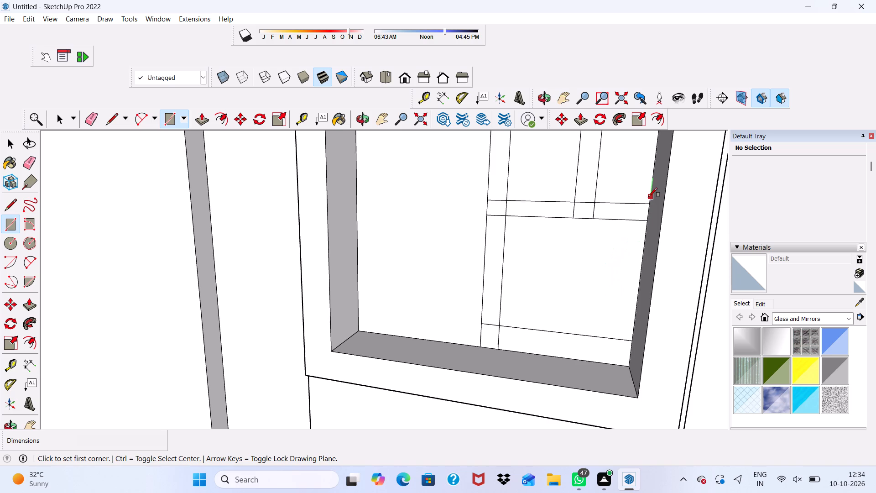
{"action": "scroll", "coordinate": [648, 197], "scroll_direction": "up", "scroll_amount": 1}
{"action": "scroll", "coordinate": [630, 259], "scroll_direction": "down", "scroll_amount": 10}
{"action": "middle_click_drag", "start_coordinate": [605, 274], "coordinate": [600, 248]}
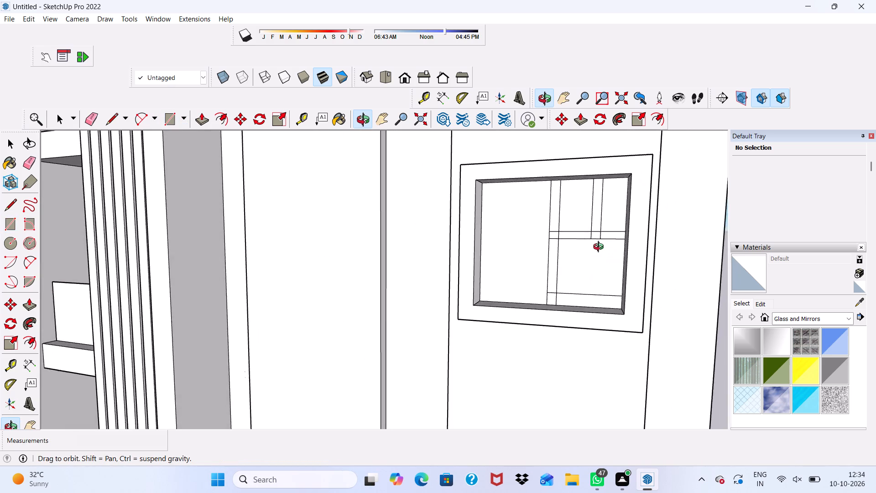
{"action": "middle_click_drag", "start_coordinate": [600, 248], "coordinate": [610, 236]}
{"action": "scroll", "coordinate": [659, 285], "scroll_direction": "up", "scroll_amount": 4}
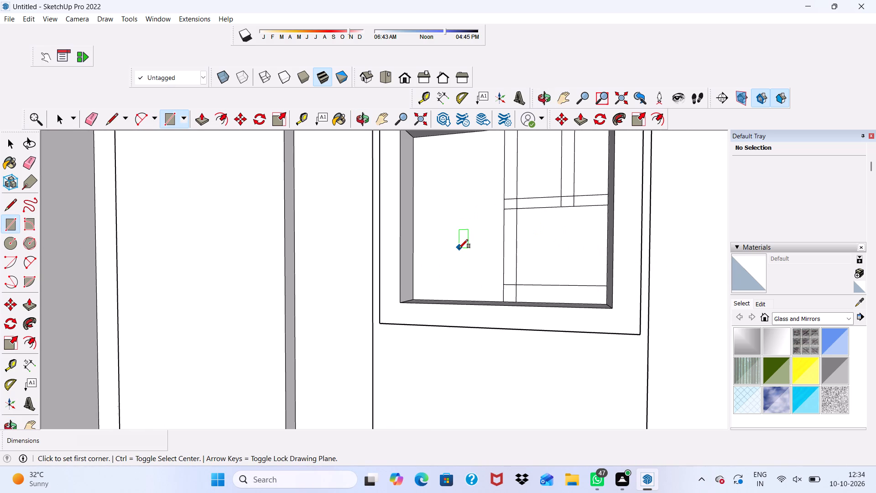
{"action": "scroll", "coordinate": [459, 248], "scroll_direction": "up", "scroll_amount": 1}
{"action": "key", "text": "space"}
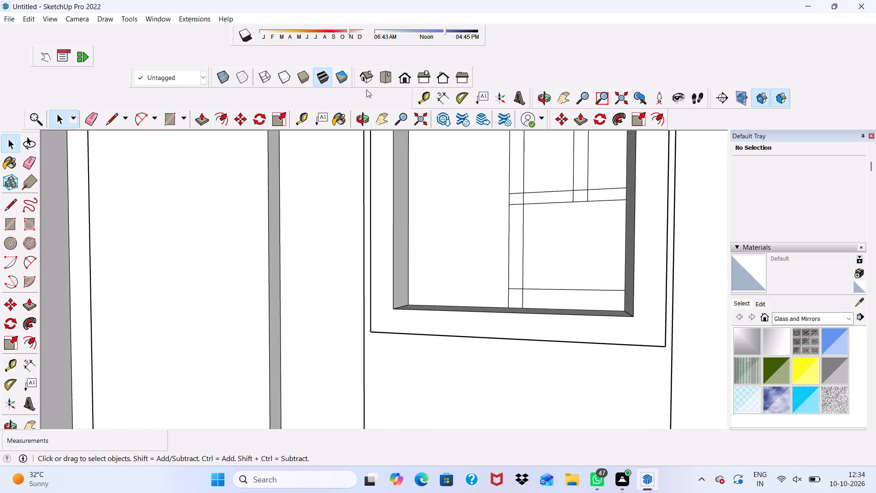
{"action": "left_click", "coordinate": [95, 120]}
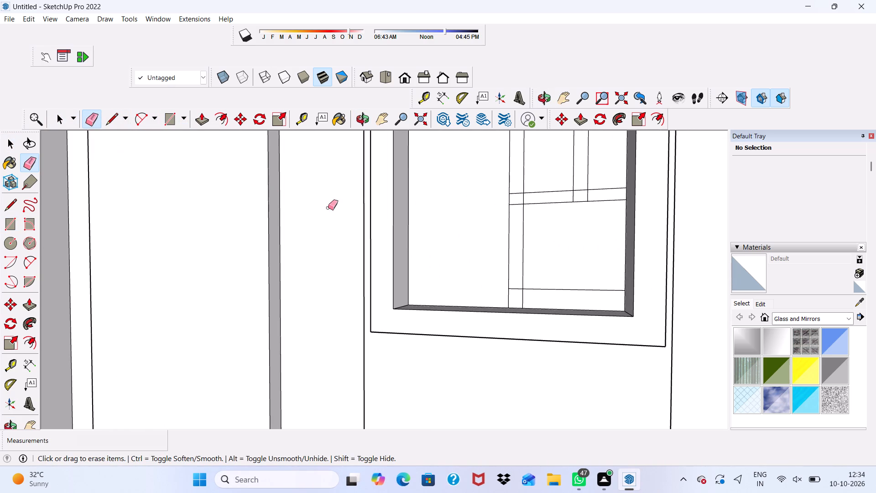
{"action": "scroll", "coordinate": [573, 173], "scroll_direction": "up", "scroll_amount": 7}
{"action": "left_click_drag", "start_coordinate": [597, 188], "coordinate": [597, 203]}
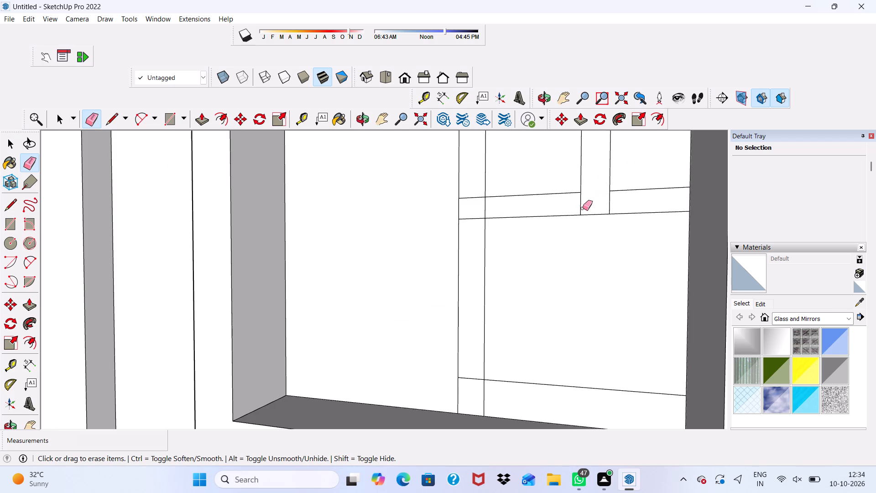
{"action": "left_click", "coordinate": [579, 209]}
{"action": "left_click_drag", "start_coordinate": [624, 208], "coordinate": [602, 203]}
Erase the overlapping line segments where the crossbar and the bottom rail meet the mullion, merging the bars into one face.
{"action": "left_click_drag", "start_coordinate": [467, 192], "coordinate": [467, 217]}
{"action": "left_click_drag", "start_coordinate": [467, 217], "coordinate": [470, 232]}
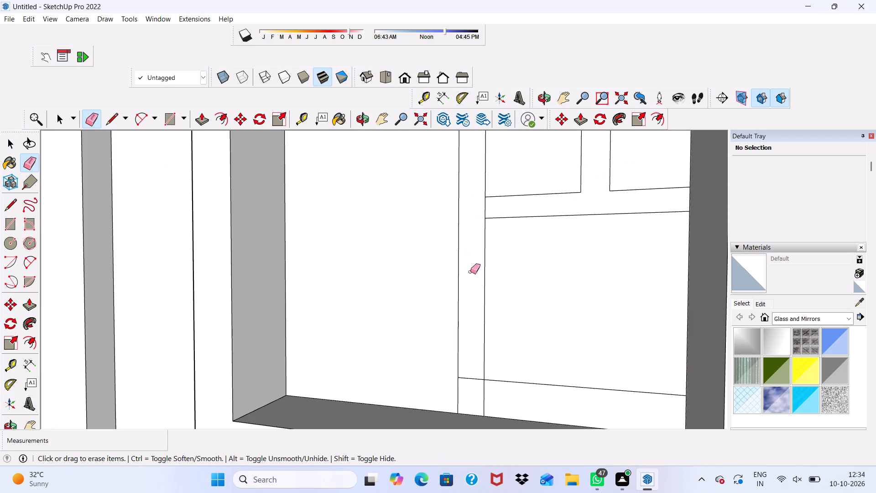
{"action": "left_click_drag", "start_coordinate": [468, 379], "coordinate": [472, 390]}
{"action": "left_click", "coordinate": [472, 391]}
{"action": "left_click_drag", "start_coordinate": [480, 396], "coordinate": [488, 399]}
{"action": "scroll", "coordinate": [495, 383], "scroll_direction": "down", "scroll_amount": 3}
{"action": "scroll", "coordinate": [494, 262], "scroll_direction": "up", "scroll_amount": 3}
{"action": "left_click_drag", "start_coordinate": [491, 251], "coordinate": [488, 250]}
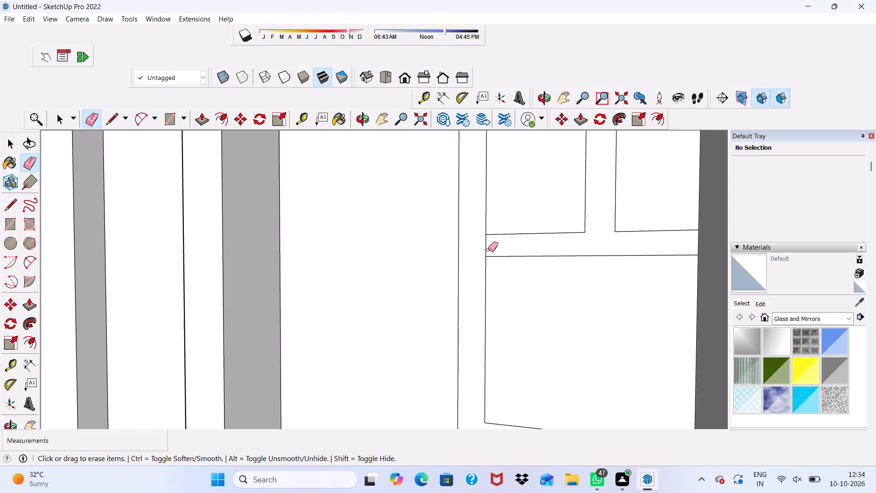
{"action": "left_click_drag", "start_coordinate": [488, 250], "coordinate": [486, 249]}
Extrude the merged mullion and bar face outward from the recessed inner face with Push/Pull.
{"action": "key", "text": "space"}
{"action": "left_click", "coordinate": [483, 248]}
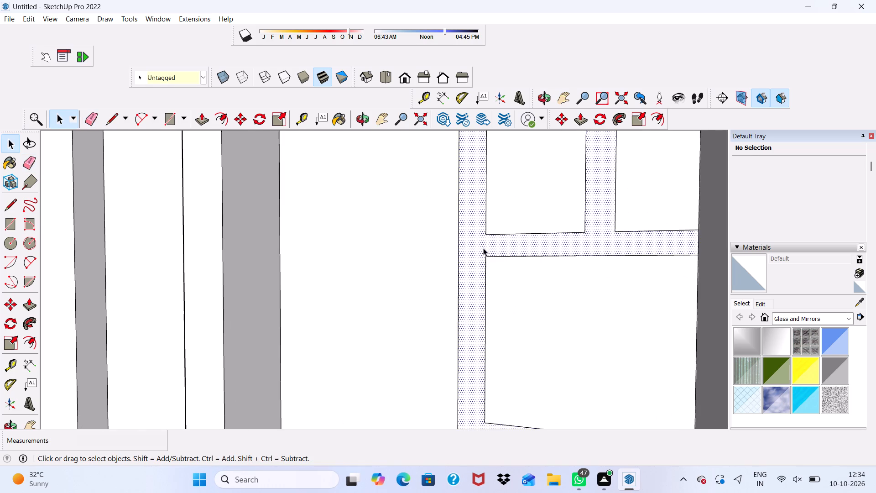
{"action": "left_click", "coordinate": [194, 115]}
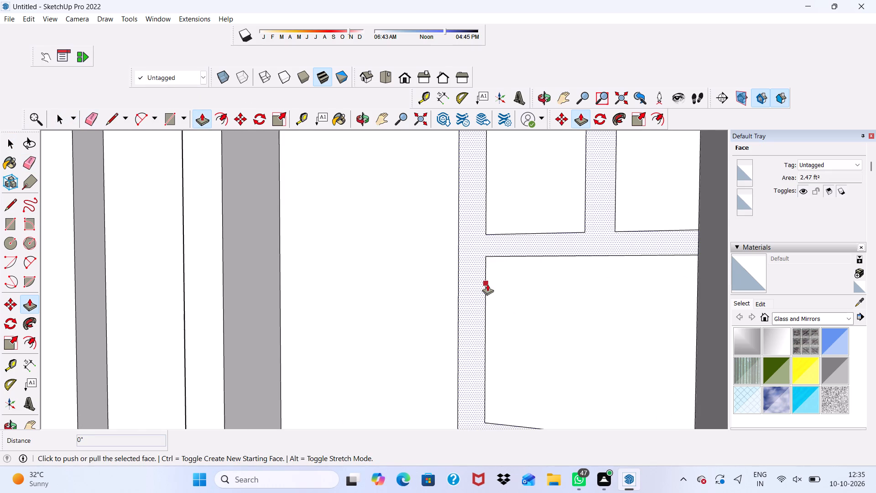
{"action": "left_click", "coordinate": [474, 295]}
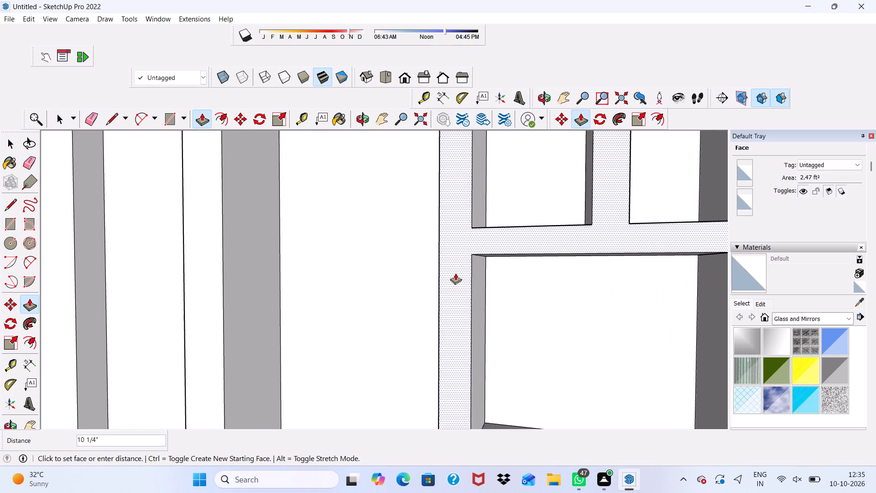
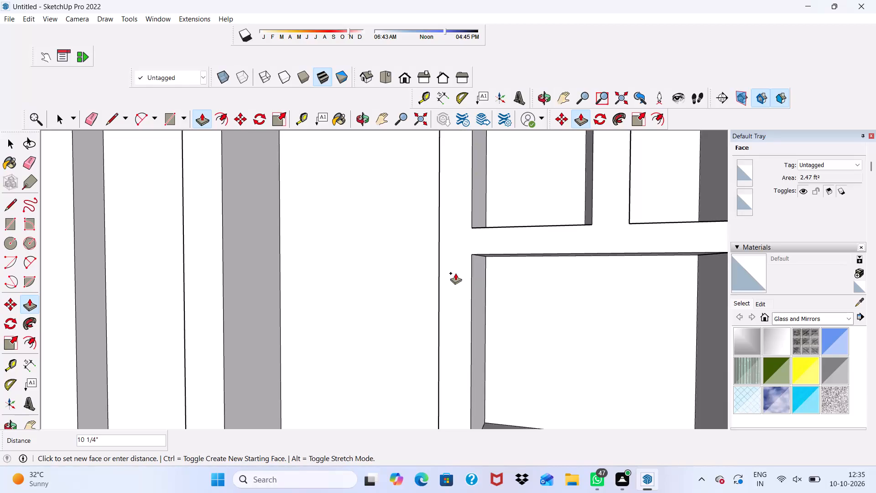
Push/Pull the window's inner frame bars out by 3".
{"action": "key", "text": "3"}
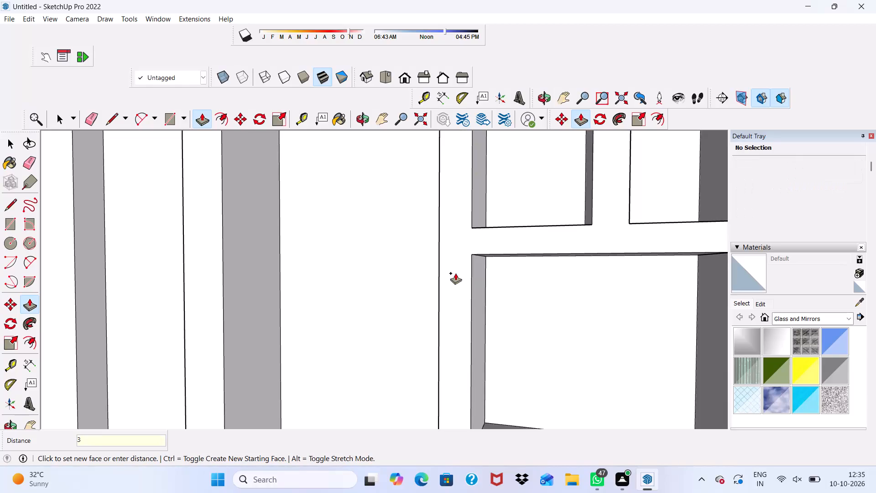
{"action": "key", "text": "shift+quotedbl"}
{"action": "key", "text": "Return"}
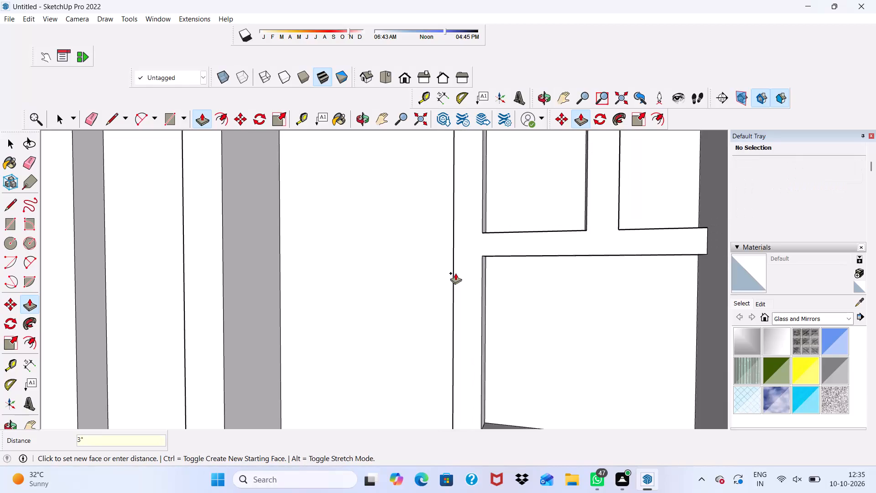
Draw a rectangular strip about 2' 1" long across the top edge of the window's large left pane.
{"action": "scroll", "coordinate": [486, 271], "scroll_direction": "down", "scroll_amount": 10}
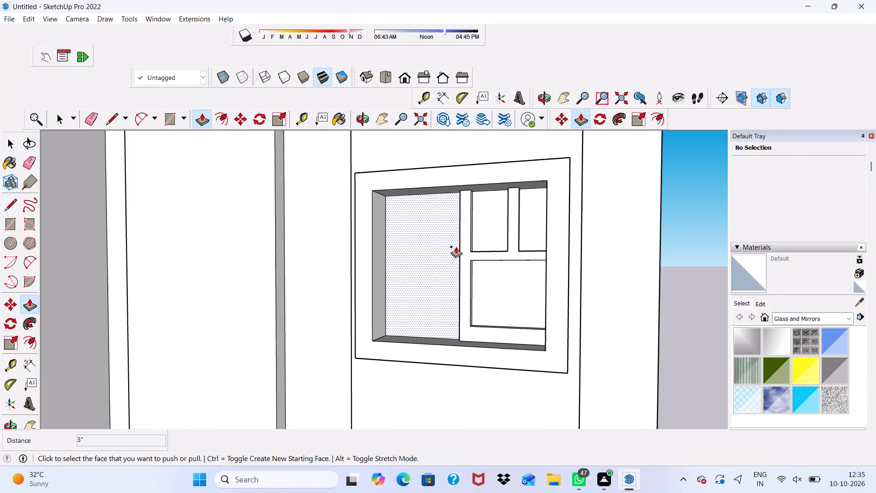
{"action": "middle_click_drag", "start_coordinate": [456, 246], "coordinate": [512, 294]}
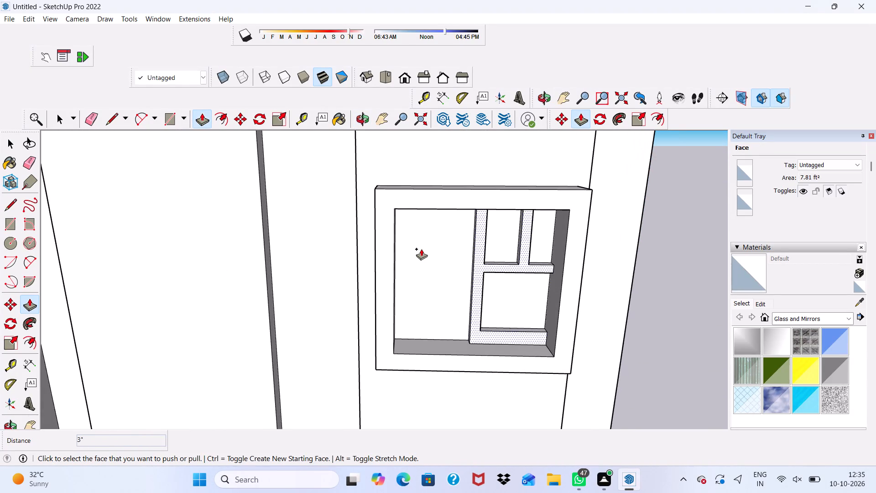
{"action": "scroll", "coordinate": [421, 249], "scroll_direction": "up", "scroll_amount": 5}
{"action": "middle_click_drag", "start_coordinate": [421, 249], "coordinate": [422, 248]}
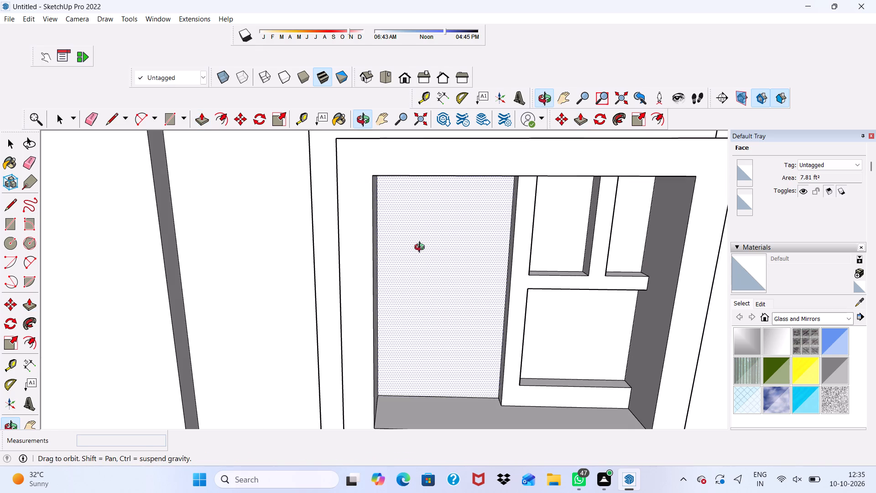
{"action": "middle_click_drag", "start_coordinate": [422, 248], "coordinate": [424, 231]}
{"action": "scroll", "coordinate": [441, 437], "scroll_direction": "up", "scroll_amount": 5}
{"action": "scroll", "coordinate": [461, 293], "scroll_direction": "down", "scroll_amount": 2}
{"action": "middle_click_drag", "start_coordinate": [461, 299], "coordinate": [460, 256]}
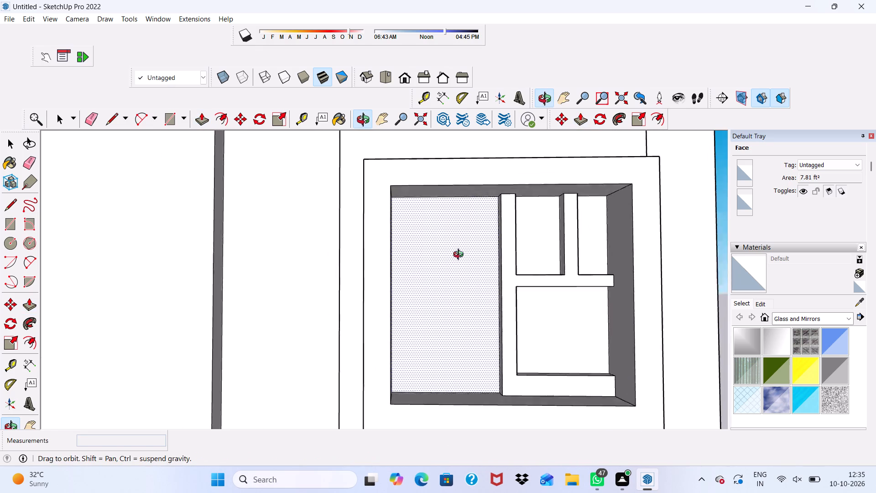
{"action": "middle_click_drag", "start_coordinate": [460, 256], "coordinate": [445, 174]}
{"action": "scroll", "coordinate": [445, 214], "scroll_direction": "up", "scroll_amount": 5}
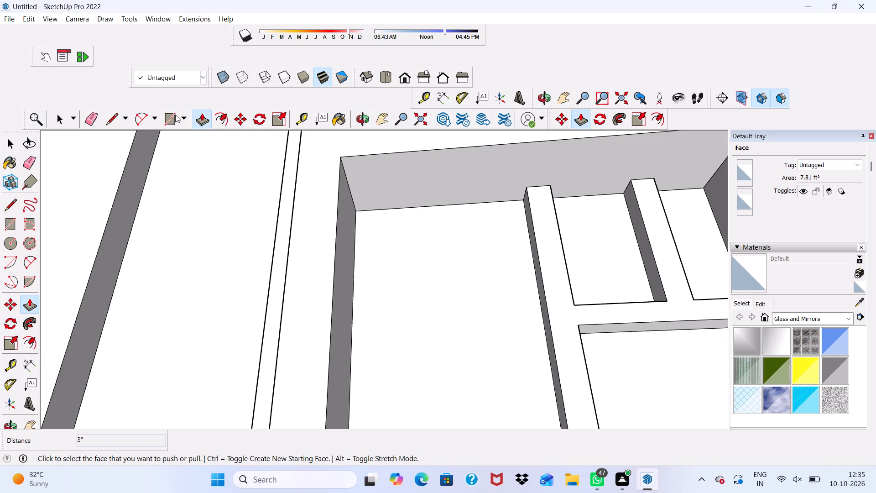
{"action": "left_click", "coordinate": [170, 115]}
{"action": "scroll", "coordinate": [395, 242], "scroll_direction": "up", "scroll_amount": 10}
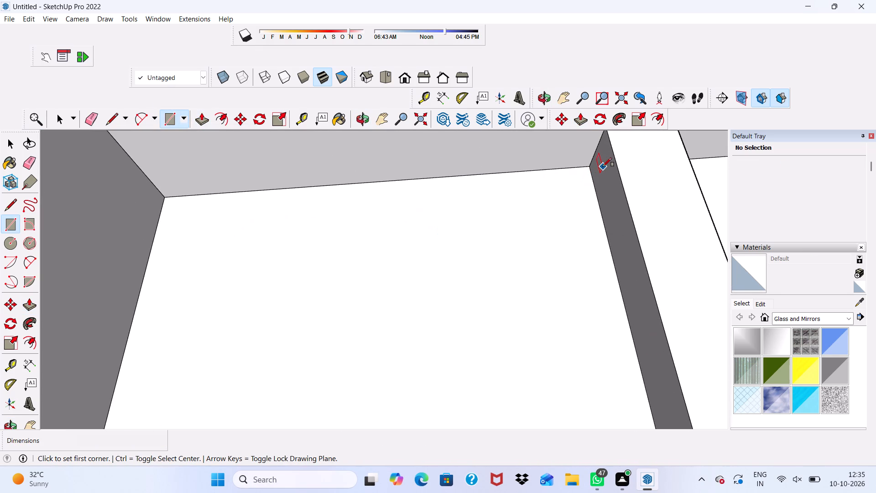
{"action": "left_click", "coordinate": [589, 166]}
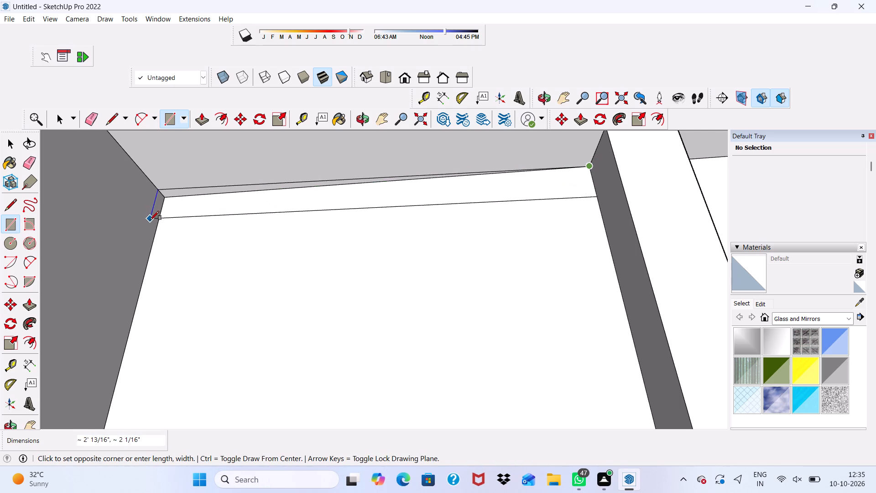
{"action": "left_click", "coordinate": [156, 234]}
Draw a full-height rectangular strip about 3 1/4" wide along the left edge of the large pane.
{"action": "scroll", "coordinate": [175, 224], "scroll_direction": "down", "scroll_amount": 4}
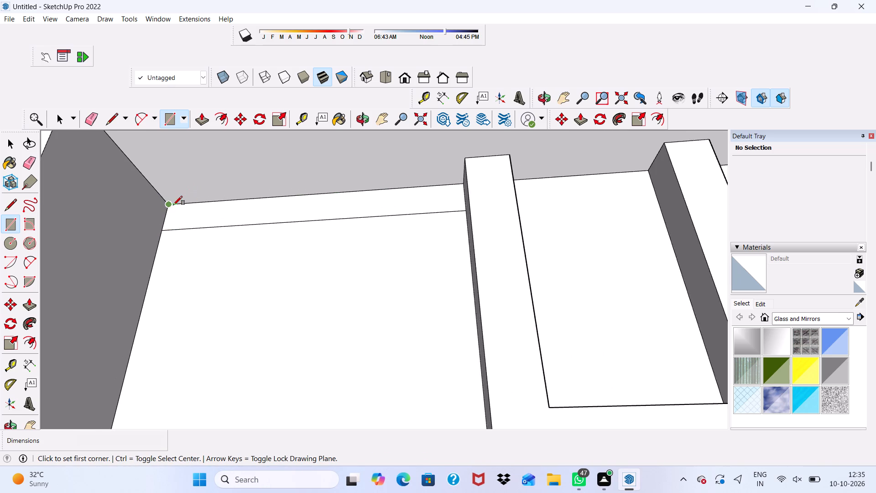
{"action": "scroll", "coordinate": [173, 205], "scroll_direction": "up", "scroll_amount": 1}
{"action": "left_click", "coordinate": [167, 205]}
{"action": "scroll", "coordinate": [239, 218], "scroll_direction": "down", "scroll_amount": 7}
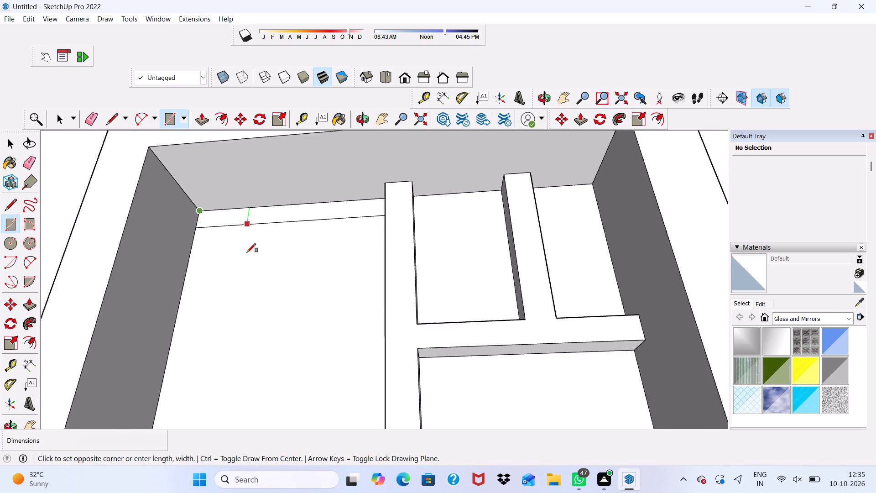
{"action": "scroll", "coordinate": [247, 252], "scroll_direction": "down", "scroll_amount": 11}
{"action": "middle_click_drag", "start_coordinate": [227, 290], "coordinate": [199, 399]}
{"action": "scroll", "coordinate": [234, 351], "scroll_direction": "up", "scroll_amount": 4}
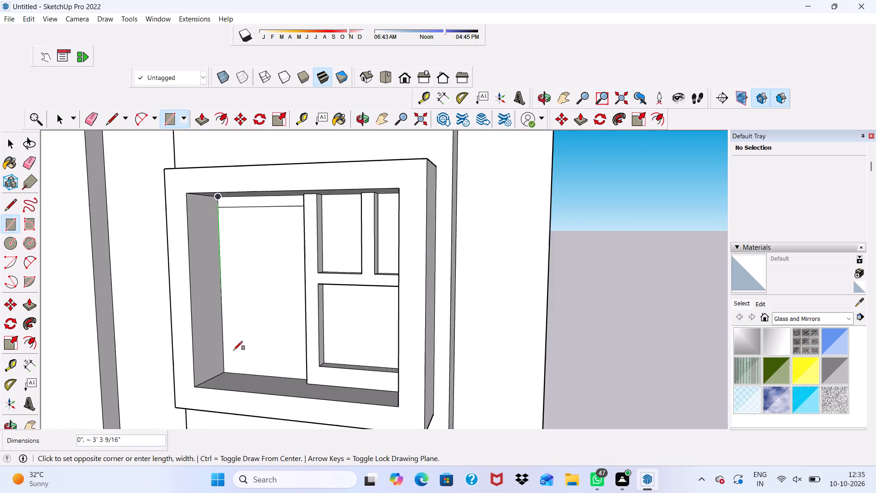
{"action": "scroll", "coordinate": [234, 350], "scroll_direction": "up", "scroll_amount": 5}
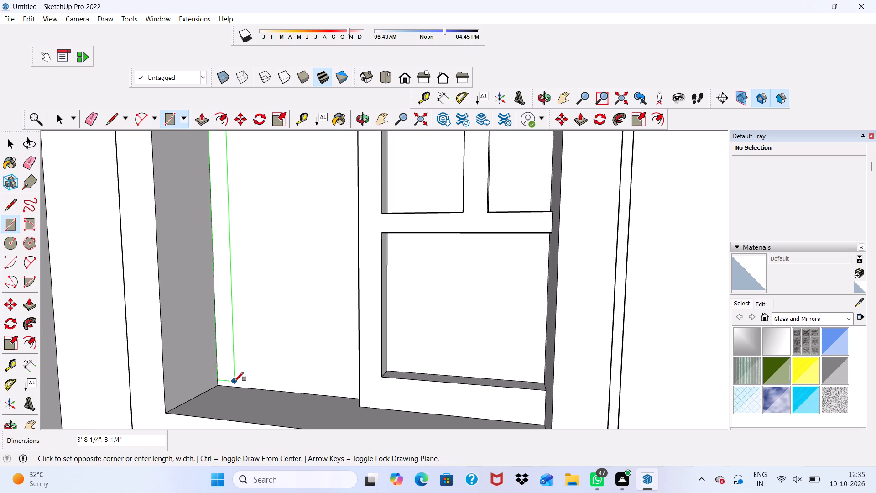
{"action": "left_click", "coordinate": [235, 385]}
Draw a rectangular strip about 2' 1" by 3 9/16" across the bottom edge of the large left pane.
{"action": "scroll", "coordinate": [224, 369], "scroll_direction": "up", "scroll_amount": 6}
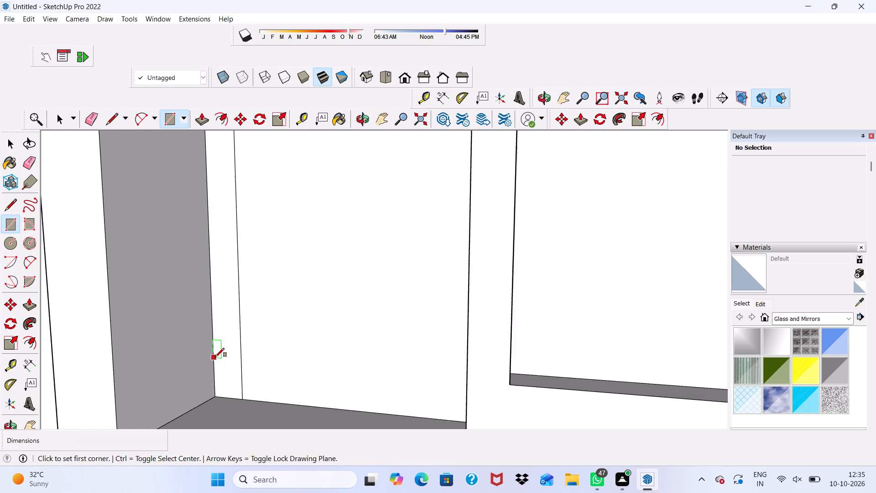
{"action": "scroll", "coordinate": [215, 357], "scroll_direction": "up", "scroll_amount": 2}
{"action": "left_click", "coordinate": [214, 408]}
{"action": "scroll", "coordinate": [214, 357], "scroll_direction": "down", "scroll_amount": 2}
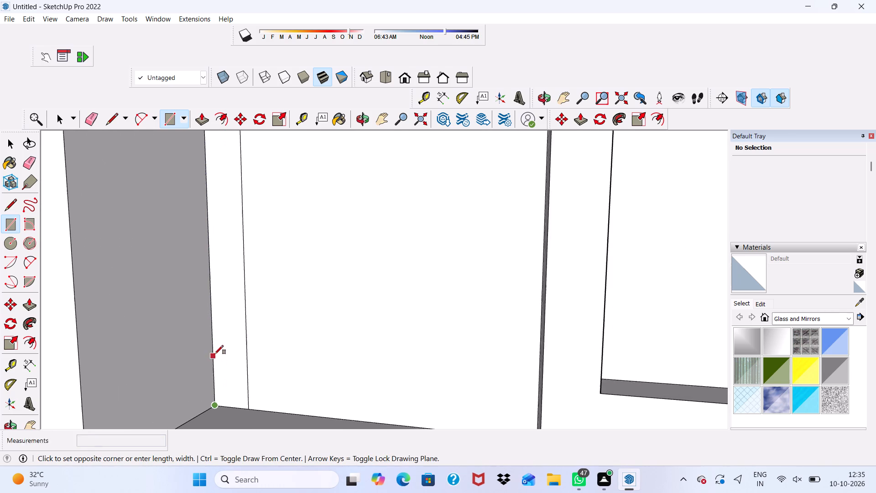
{"action": "scroll", "coordinate": [214, 354], "scroll_direction": "down", "scroll_amount": 2}
{"action": "middle_click_drag", "start_coordinate": [254, 371], "coordinate": [325, 342]}
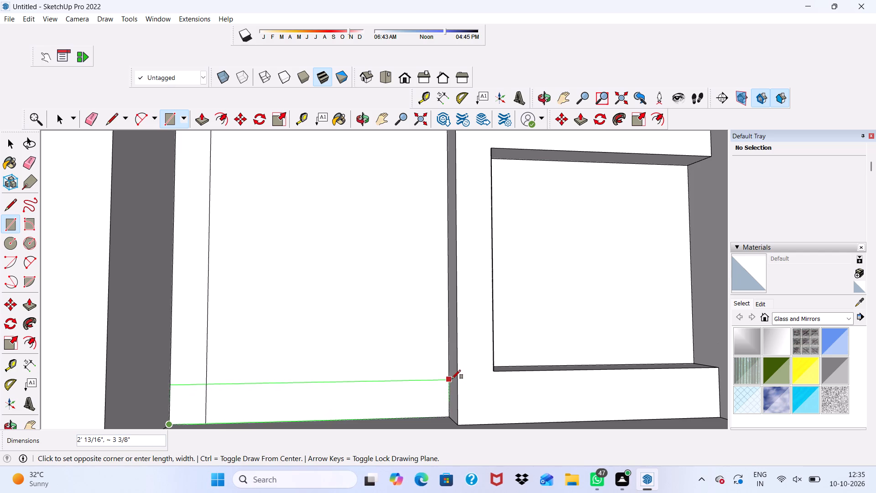
{"action": "left_click", "coordinate": [452, 378]}
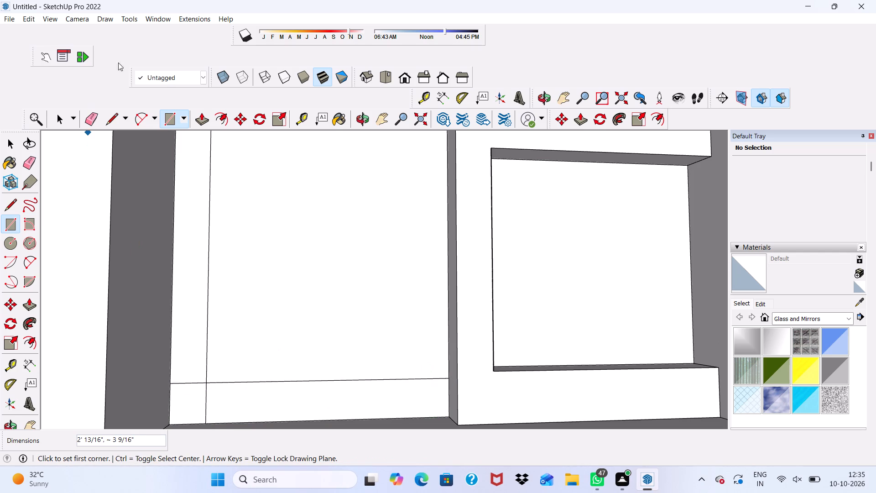
Erase the overlapping strip lines at the bottom-left and top-left corners to form one continuous frame face.
{"action": "left_click", "coordinate": [91, 122]}
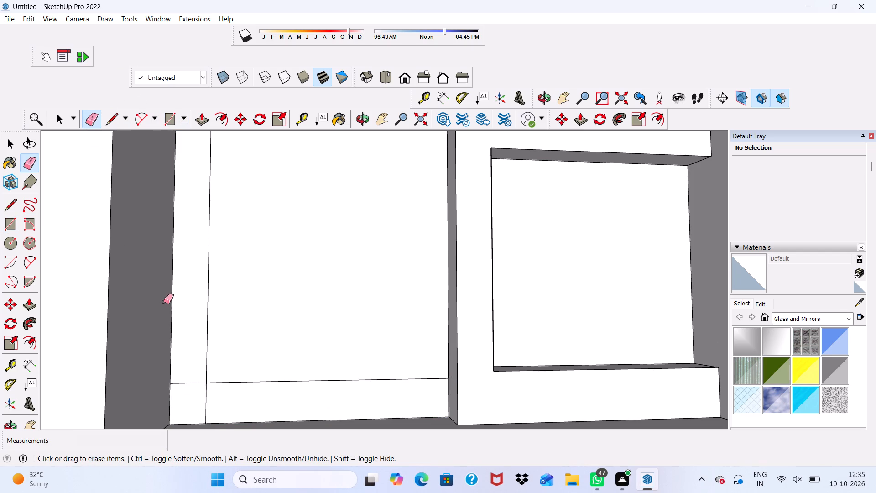
{"action": "left_click_drag", "start_coordinate": [187, 380], "coordinate": [197, 394]}
{"action": "left_click_drag", "start_coordinate": [203, 395], "coordinate": [214, 400]}
{"action": "scroll", "coordinate": [202, 386], "scroll_direction": "down", "scroll_amount": 2}
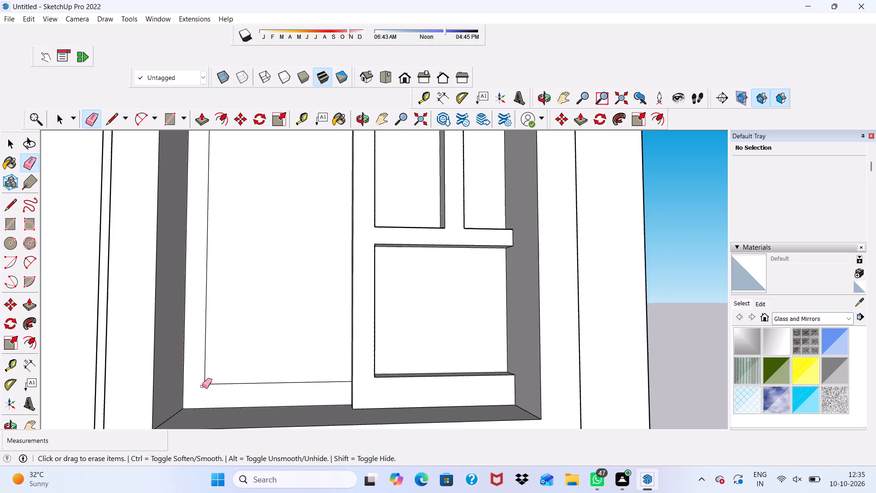
{"action": "scroll", "coordinate": [202, 386], "scroll_direction": "down", "scroll_amount": 8}
{"action": "scroll", "coordinate": [217, 186], "scroll_direction": "up", "scroll_amount": 4}
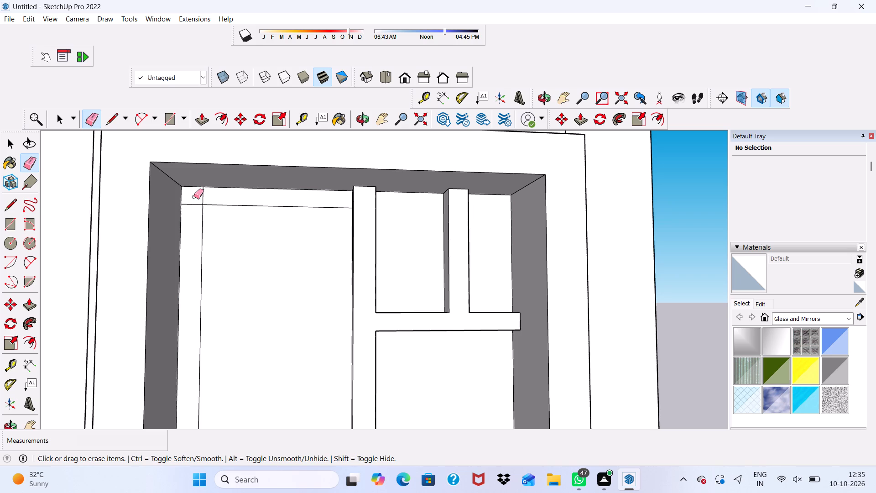
{"action": "left_click_drag", "start_coordinate": [199, 196], "coordinate": [202, 192]}
{"action": "left_click_drag", "start_coordinate": [193, 205], "coordinate": [192, 209]}
Push/Pull the left pane's frame face out by 3".
{"action": "key", "text": "space"}
{"action": "left_click", "coordinate": [262, 193]}
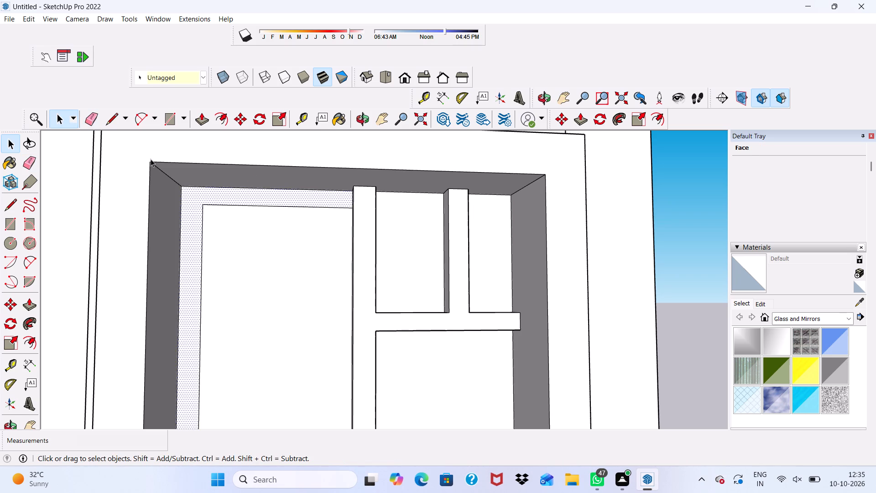
{"action": "left_click", "coordinate": [199, 122]}
{"action": "left_click", "coordinate": [187, 227]}
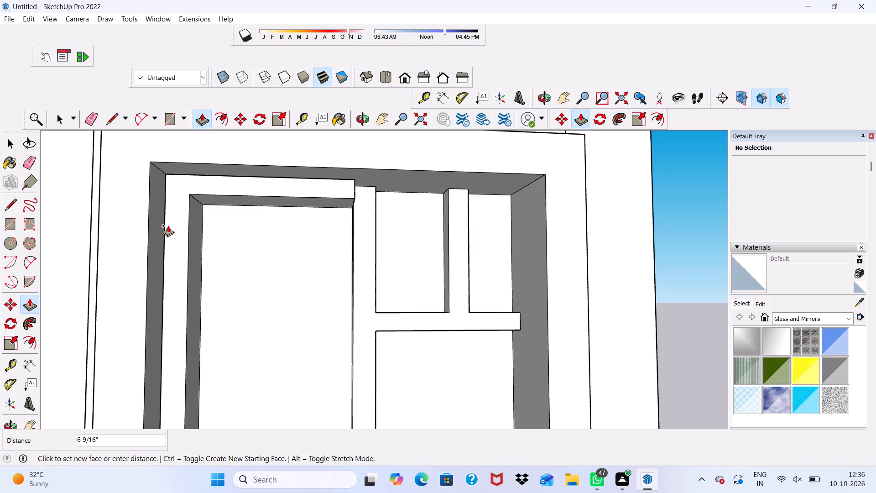
{"action": "key", "text": "3"}
{"action": "key", "text": "shift+quotedbl"}
{"action": "key", "text": "Return"}
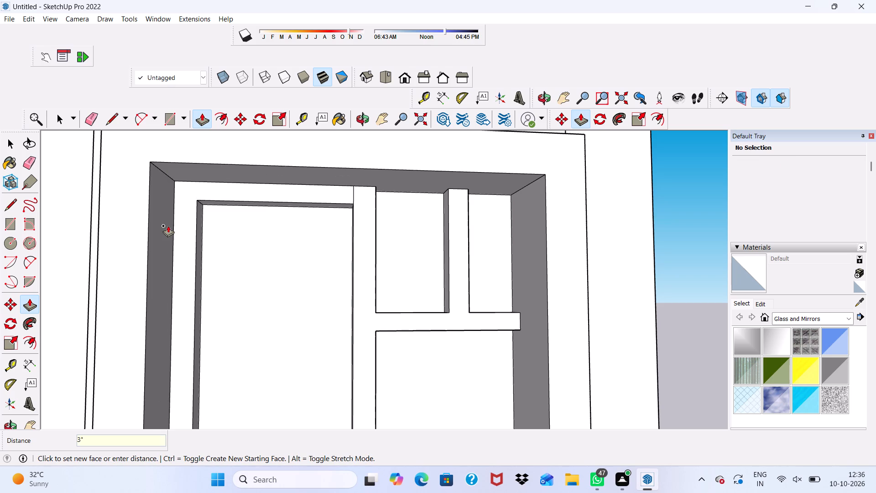
Erase the seam line at the top where the left pane's frame meets the central vertical bar.
{"action": "scroll", "coordinate": [168, 226], "scroll_direction": "up", "scroll_amount": 1}
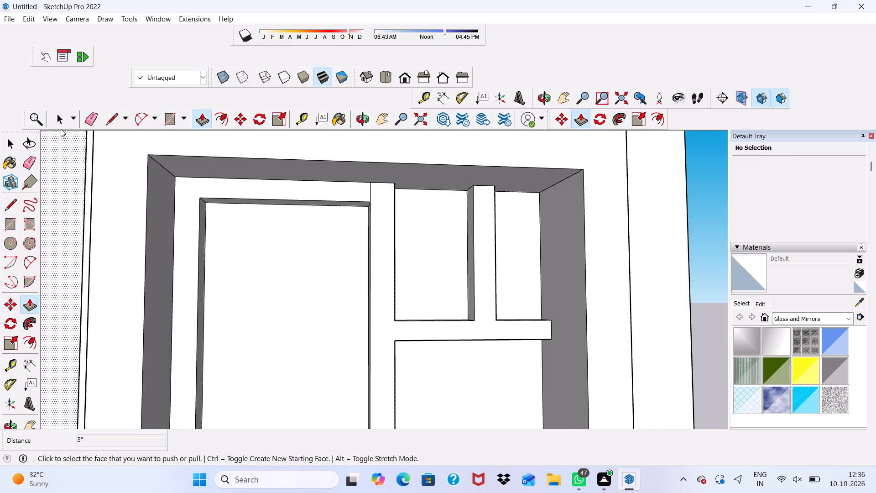
{"action": "left_click", "coordinate": [89, 114]}
{"action": "scroll", "coordinate": [429, 189], "scroll_direction": "up", "scroll_amount": 5}
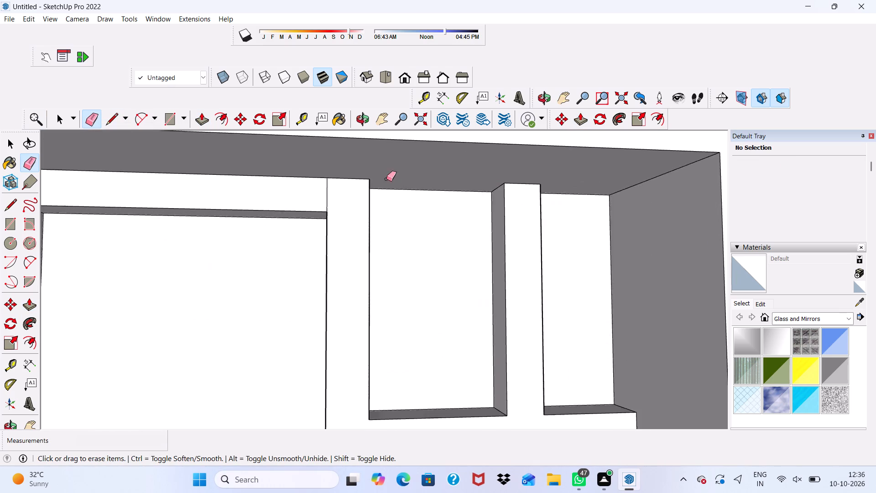
{"action": "scroll", "coordinate": [386, 179], "scroll_direction": "up", "scroll_amount": 5}
{"action": "left_click_drag", "start_coordinate": [309, 196], "coordinate": [318, 194]}
Examine the window frame from several angles and its placement on the building facade.
{"action": "scroll", "coordinate": [318, 194], "scroll_direction": "down", "scroll_amount": 11}
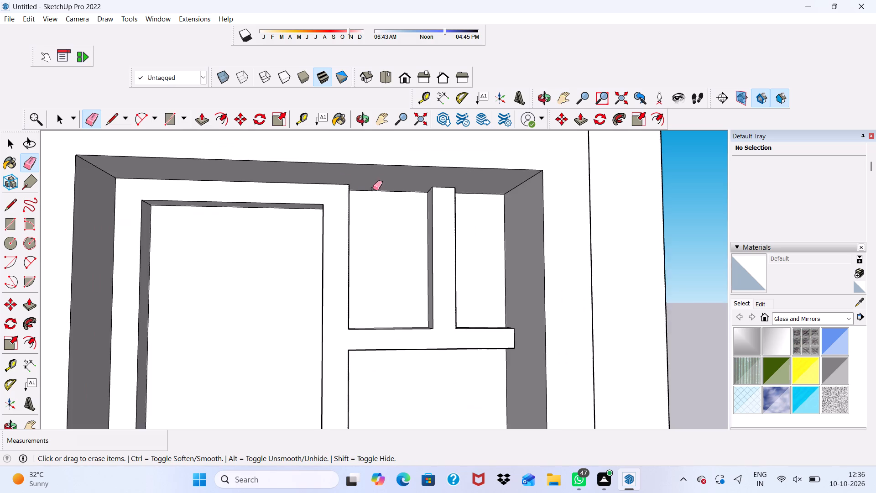
{"action": "scroll", "coordinate": [373, 189], "scroll_direction": "down", "scroll_amount": 6}
{"action": "middle_click_drag", "start_coordinate": [385, 207], "coordinate": [317, 200]}
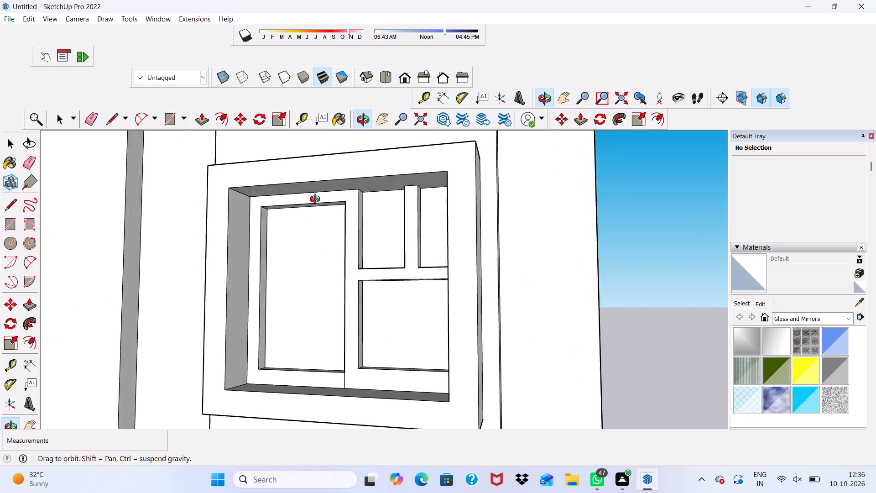
{"action": "middle_click_drag", "start_coordinate": [317, 200], "coordinate": [416, 225]}
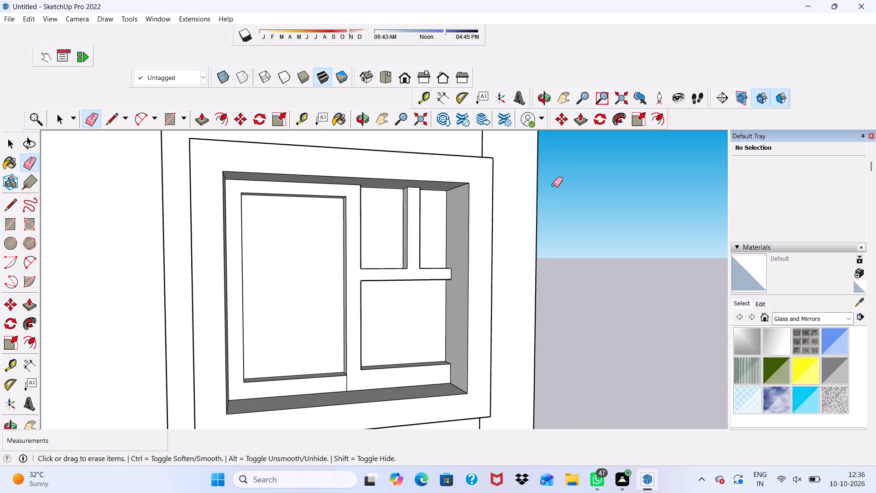
{"action": "key", "text": "space"}
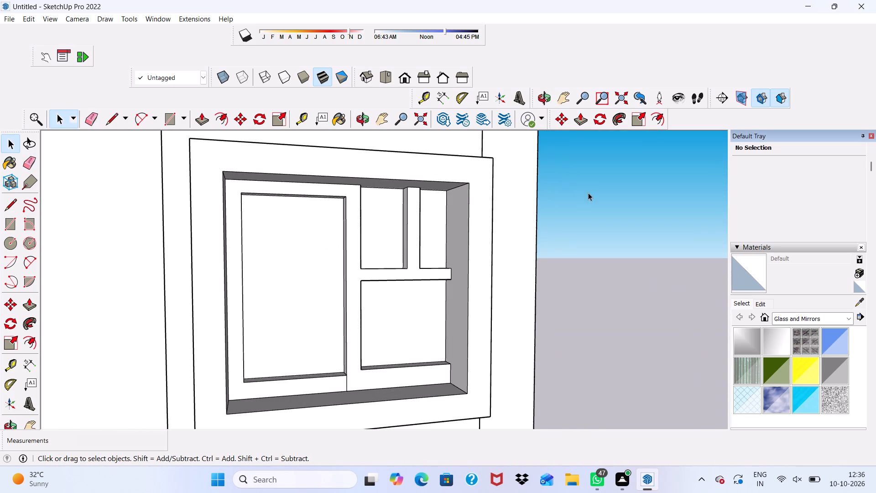
{"action": "scroll", "coordinate": [575, 197], "scroll_direction": "down", "scroll_amount": 2}
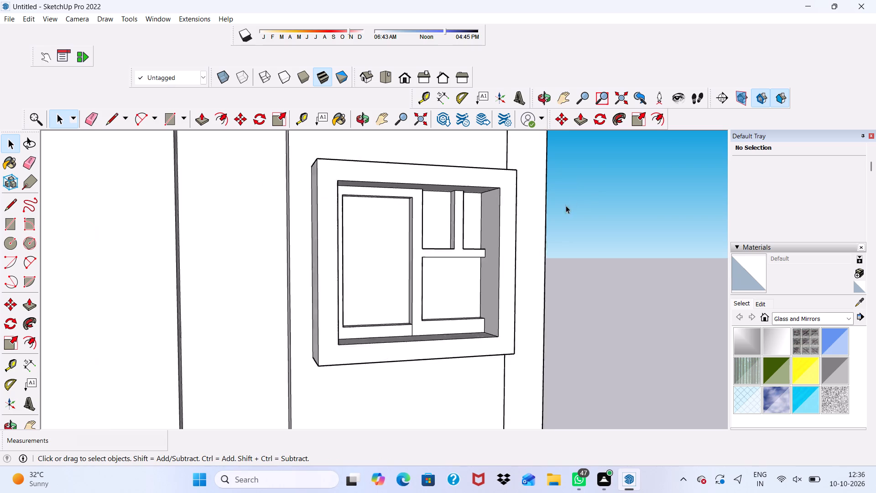
{"action": "scroll", "coordinate": [566, 205], "scroll_direction": "down", "scroll_amount": 7}
{"action": "middle_click_drag", "start_coordinate": [507, 239], "coordinate": [468, 258]}
{"action": "scroll", "coordinate": [455, 253], "scroll_direction": "up", "scroll_amount": 1}
{"action": "scroll", "coordinate": [464, 250], "scroll_direction": "down", "scroll_amount": 6}
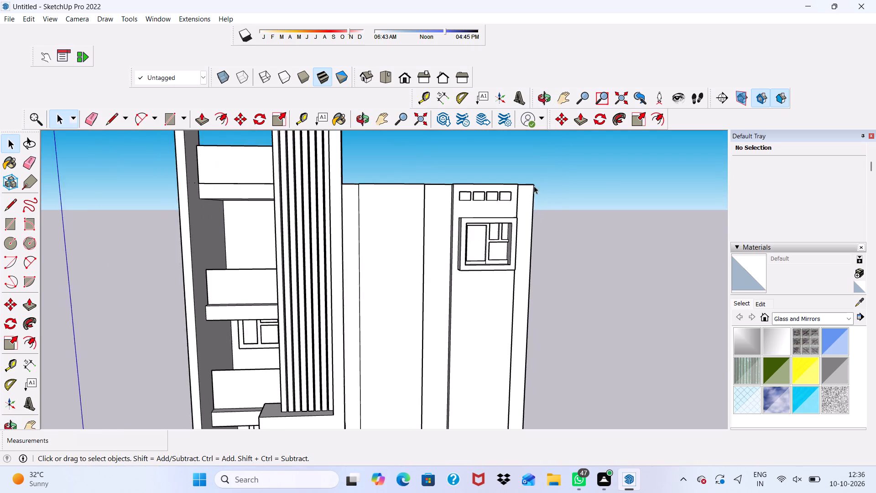
{"action": "scroll", "coordinate": [534, 186], "scroll_direction": "down", "scroll_amount": 4}
{"action": "scroll", "coordinate": [514, 262], "scroll_direction": "up", "scroll_amount": 6}
{"action": "middle_click_drag", "start_coordinate": [510, 272], "coordinate": [503, 279]}
{"action": "scroll", "coordinate": [510, 272], "scroll_direction": "down", "scroll_amount": 1}
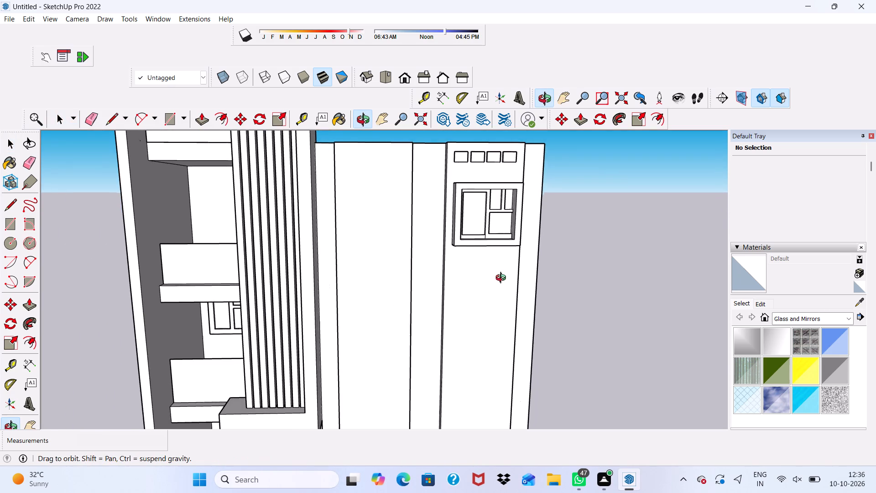
{"action": "middle_click_drag", "start_coordinate": [503, 279], "coordinate": [496, 280]}
Erase the seam line at the bottom where the left pane's frame meets the central vertical bar.
{"action": "scroll", "coordinate": [501, 257], "scroll_direction": "up", "scroll_amount": 15}
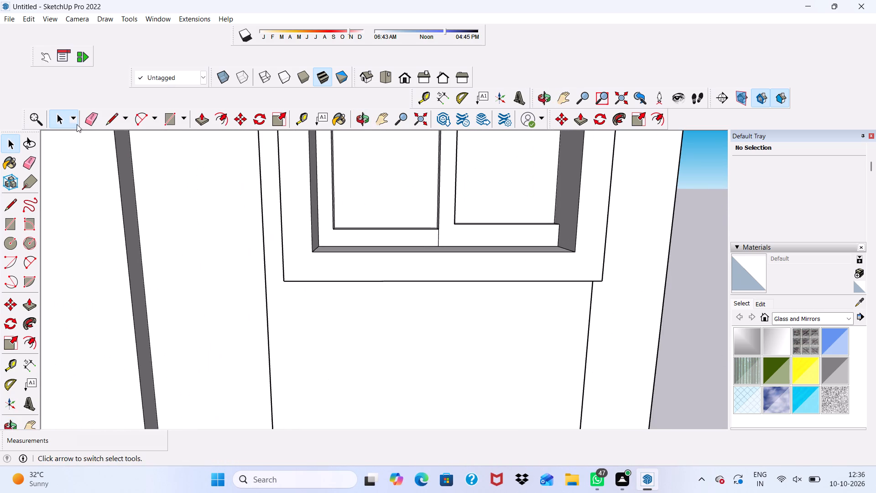
{"action": "left_click_drag", "start_coordinate": [93, 119], "coordinate": [110, 189]}
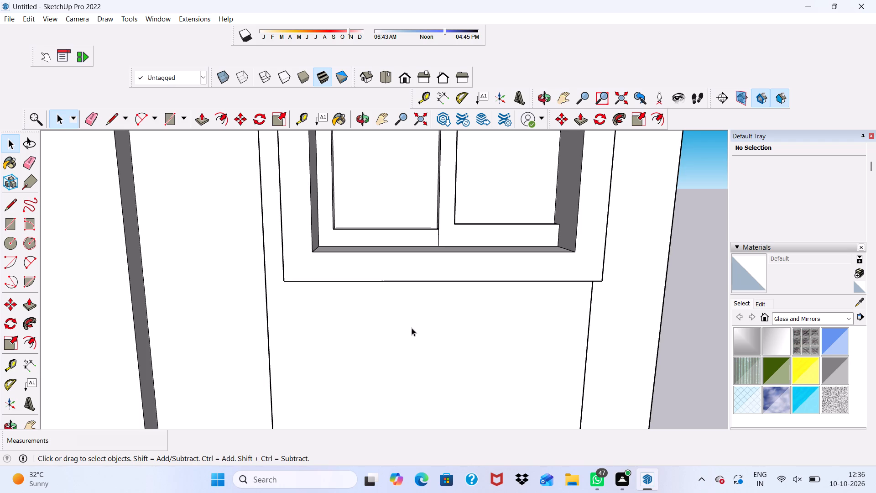
{"action": "scroll", "coordinate": [452, 249], "scroll_direction": "up", "scroll_amount": 4}
{"action": "left_click", "coordinate": [89, 114]}
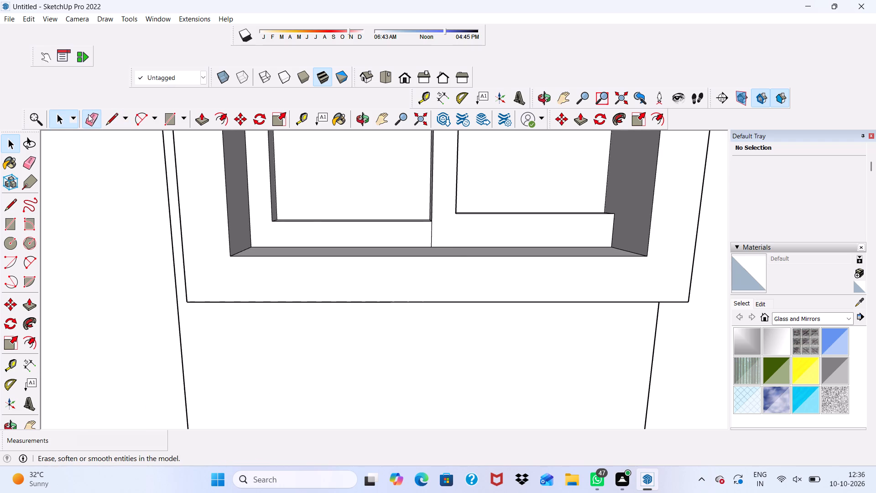
{"action": "scroll", "coordinate": [458, 256], "scroll_direction": "up", "scroll_amount": 3}
{"action": "left_click", "coordinate": [419, 228]}
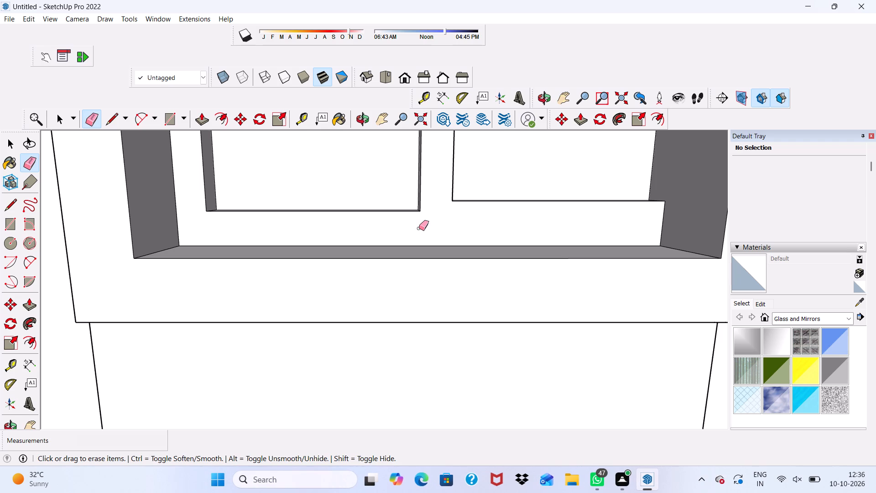
Examine the upper window and its placement on the facade from near and far.
{"action": "scroll", "coordinate": [415, 287], "scroll_direction": "down", "scroll_amount": 11}
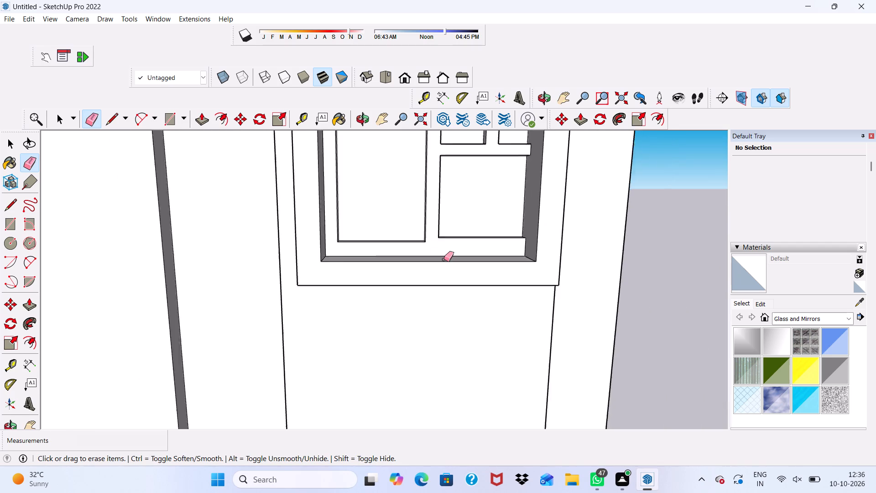
{"action": "scroll", "coordinate": [444, 259], "scroll_direction": "down", "scroll_amount": 2}
{"action": "middle_click_drag", "start_coordinate": [444, 265], "coordinate": [443, 250]}
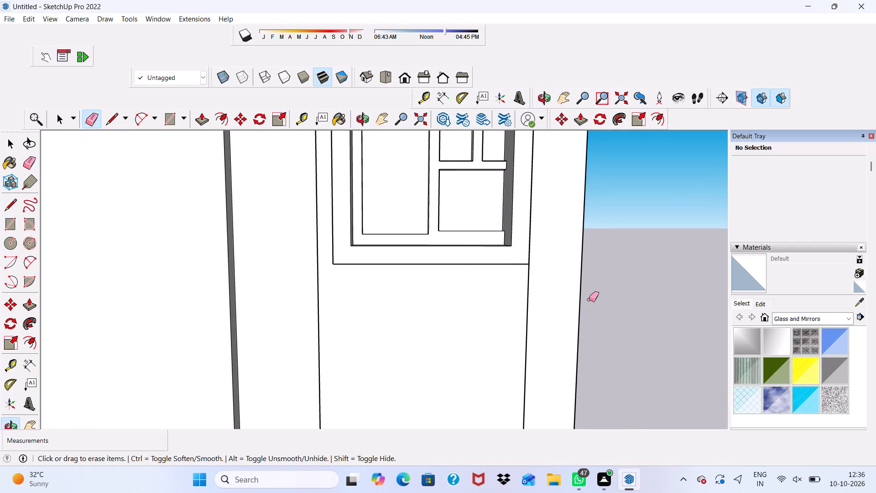
{"action": "key", "text": "space"}
{"action": "scroll", "coordinate": [582, 306], "scroll_direction": "down", "scroll_amount": 7}
{"action": "scroll", "coordinate": [464, 290], "scroll_direction": "up", "scroll_amount": 1}
{"action": "scroll", "coordinate": [464, 290], "scroll_direction": "down", "scroll_amount": 5}
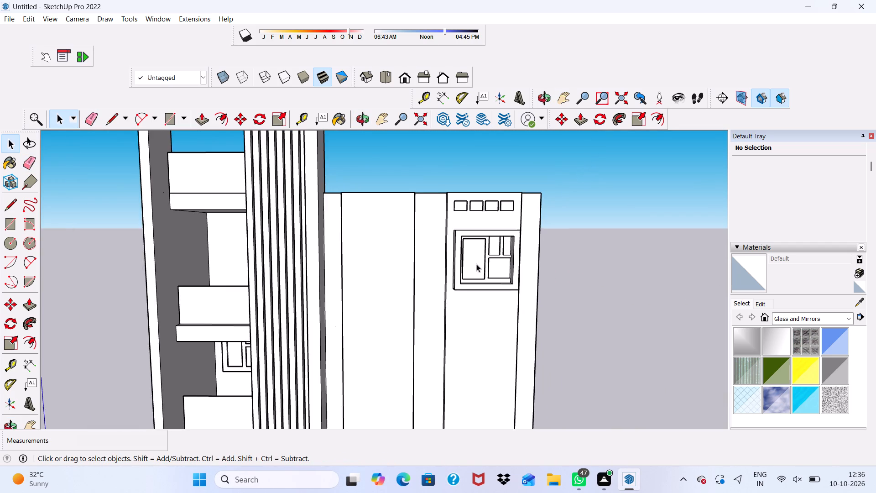
{"action": "scroll", "coordinate": [474, 281], "scroll_direction": "down", "scroll_amount": 3}
{"action": "middle_click_drag", "start_coordinate": [459, 332], "coordinate": [430, 300]}
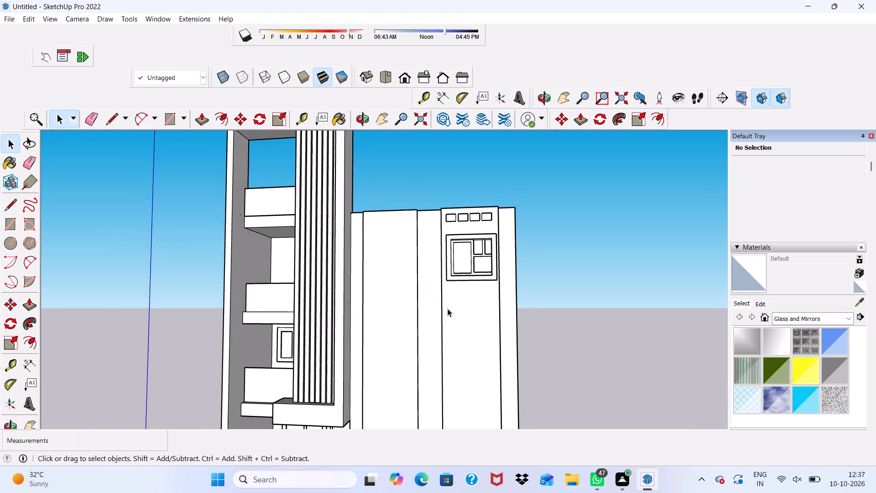
{"action": "scroll", "coordinate": [533, 312], "scroll_direction": "up", "scroll_amount": 1}
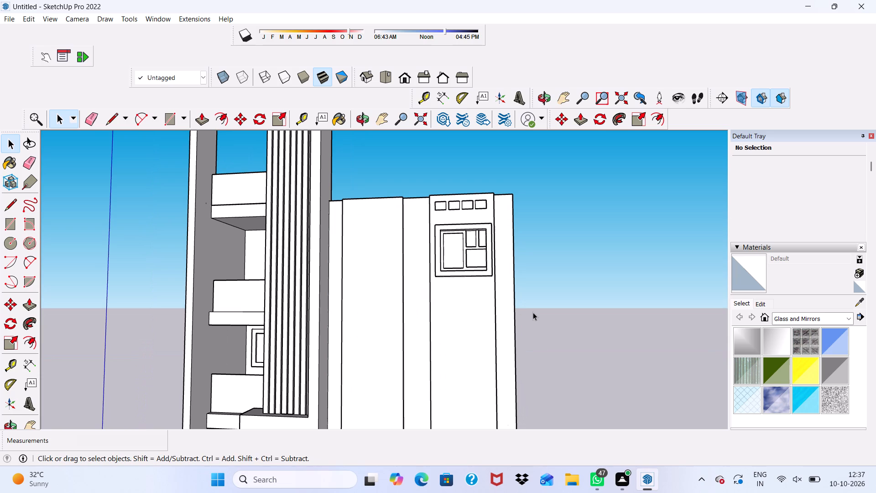
{"action": "scroll", "coordinate": [376, 325], "scroll_direction": "down", "scroll_amount": 3}
{"action": "middle_click_drag", "start_coordinate": [327, 334], "coordinate": [359, 330]}
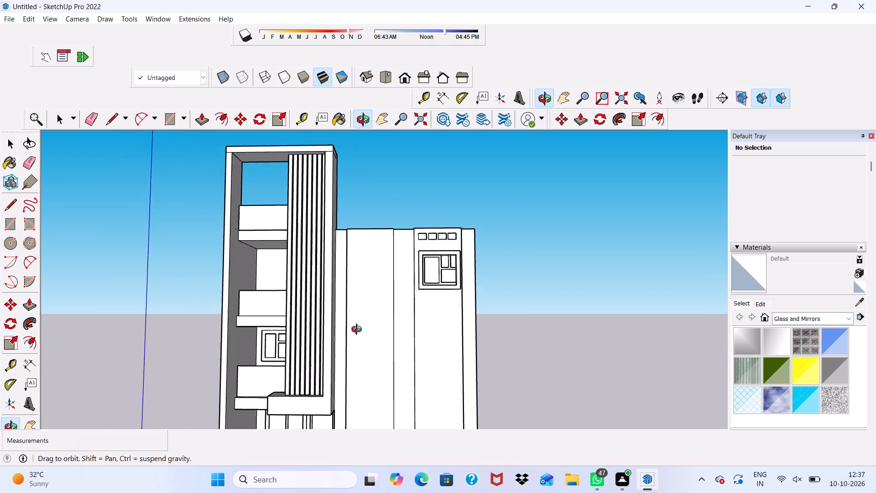
{"action": "middle_click_drag", "start_coordinate": [359, 330], "coordinate": [409, 337]}
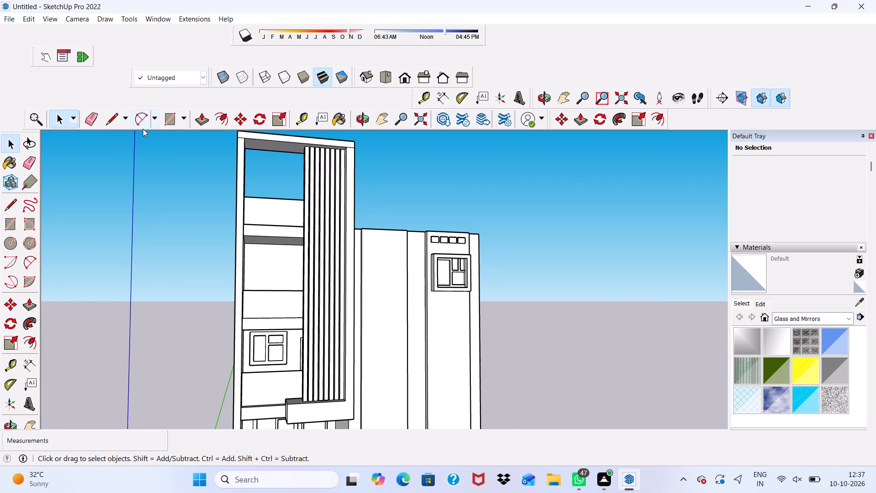
Draw a rectangle about 4' 5" wide and 5' high on the narrow facade panel below the upper window.
{"action": "left_click", "coordinate": [168, 119]}
{"action": "scroll", "coordinate": [445, 346], "scroll_direction": "up", "scroll_amount": 5}
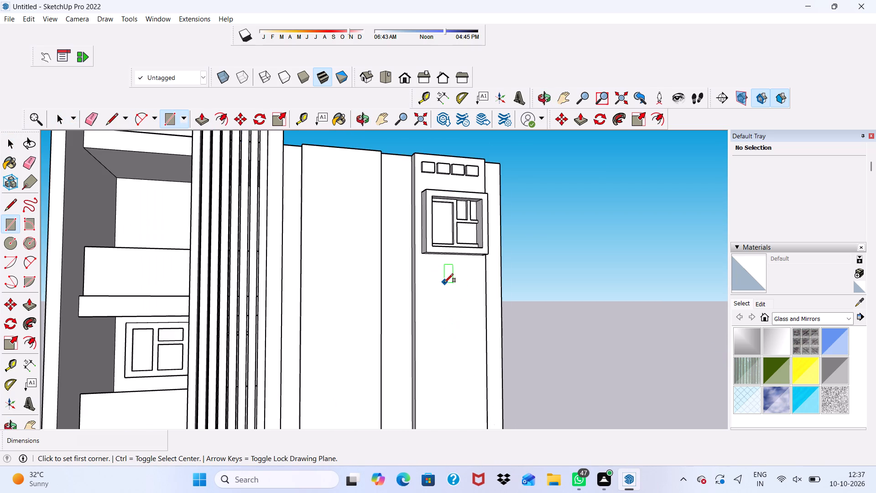
{"action": "scroll", "coordinate": [444, 283], "scroll_direction": "up", "scroll_amount": 4}
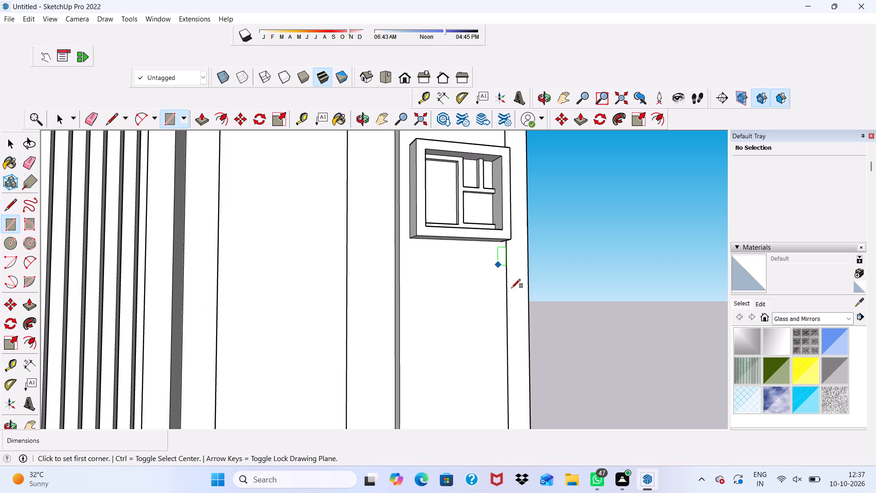
{"action": "scroll", "coordinate": [505, 275], "scroll_direction": "up", "scroll_amount": 1}
{"action": "middle_click_drag", "start_coordinate": [505, 275], "coordinate": [433, 286]}
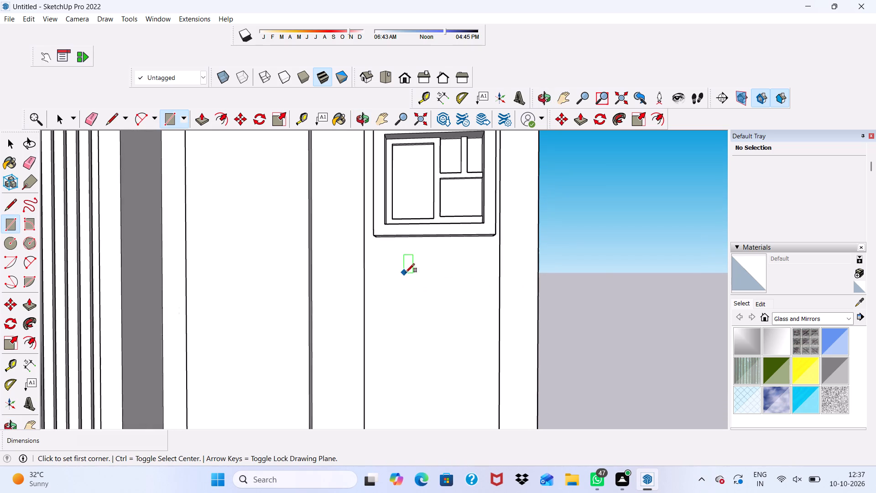
{"action": "scroll", "coordinate": [440, 261], "scroll_direction": "up", "scroll_amount": 5}
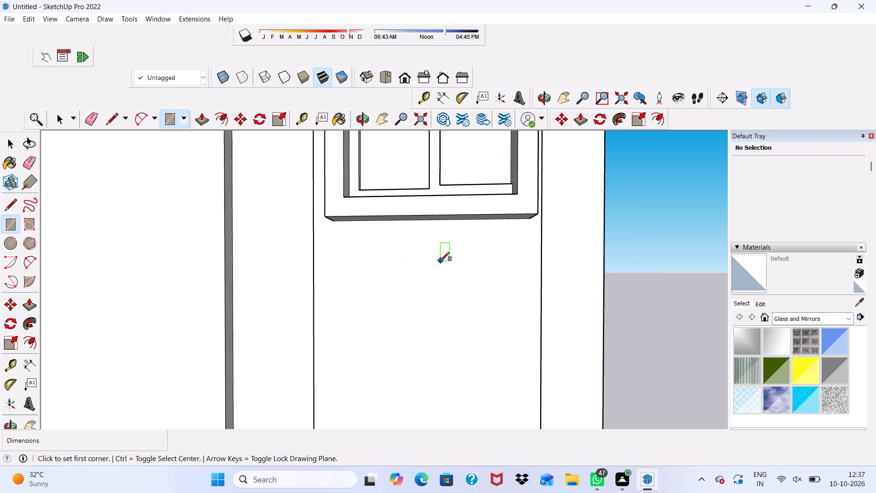
{"action": "scroll", "coordinate": [442, 259], "scroll_direction": "up", "scroll_amount": 3}
{"action": "scroll", "coordinate": [328, 277], "scroll_direction": "down", "scroll_amount": 18}
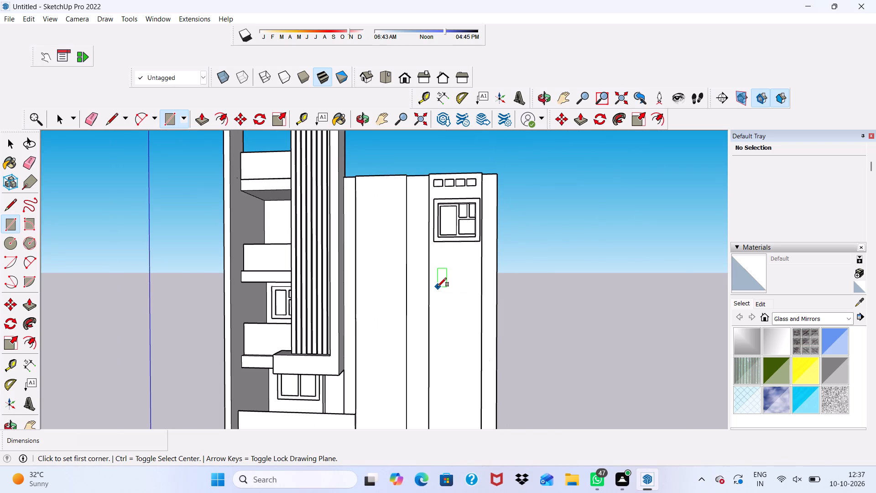
{"action": "left_click", "coordinate": [438, 287]}
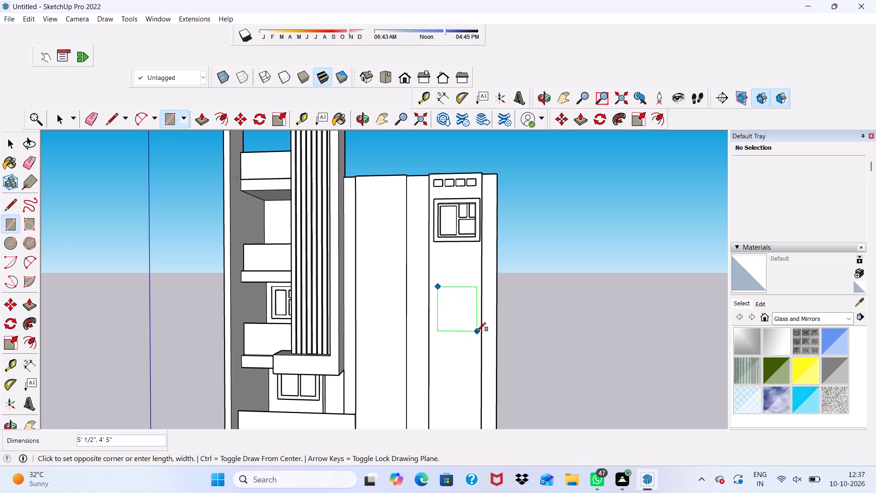
{"action": "left_click", "coordinate": [477, 331]}
Examine the new rectangle's position below the upper window and against the rest of the facade from several angles.
{"action": "scroll", "coordinate": [477, 281], "scroll_direction": "up", "scroll_amount": 1}
{"action": "scroll", "coordinate": [478, 272], "scroll_direction": "down", "scroll_amount": 4}
{"action": "scroll", "coordinate": [527, 256], "scroll_direction": "down", "scroll_amount": 4}
{"action": "middle_click_drag", "start_coordinate": [559, 273], "coordinate": [463, 292]}
{"action": "scroll", "coordinate": [458, 270], "scroll_direction": "up", "scroll_amount": 5}
{"action": "key", "text": "space"}
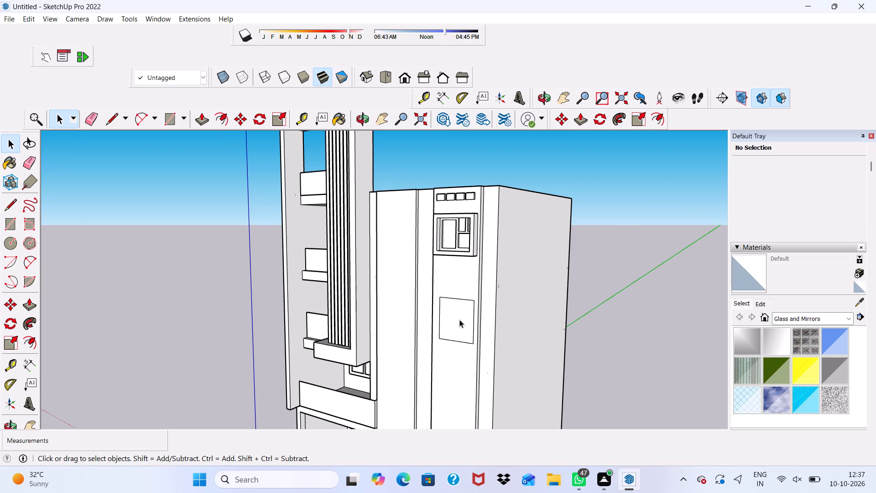
{"action": "scroll", "coordinate": [444, 321], "scroll_direction": "up", "scroll_amount": 12}
{"action": "scroll", "coordinate": [440, 301], "scroll_direction": "down", "scroll_amount": 10}
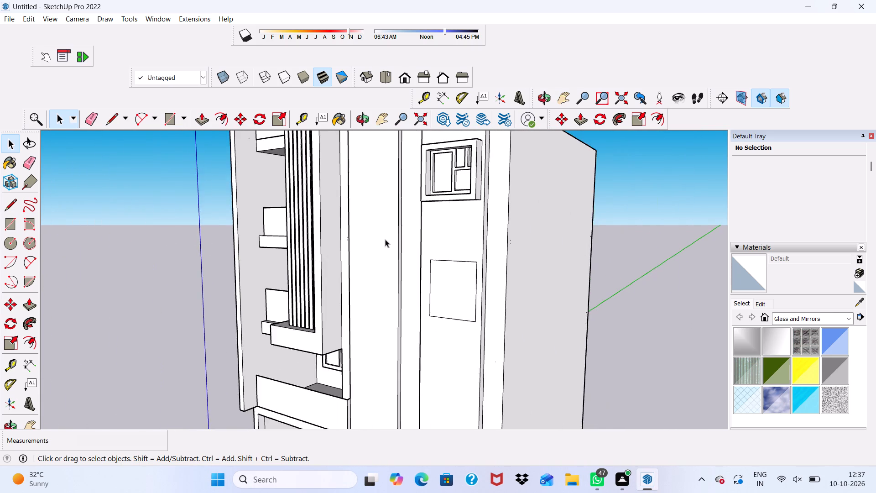
{"action": "scroll", "coordinate": [385, 239], "scroll_direction": "down", "scroll_amount": 8}
{"action": "middle_click_drag", "start_coordinate": [388, 245], "coordinate": [508, 259]}
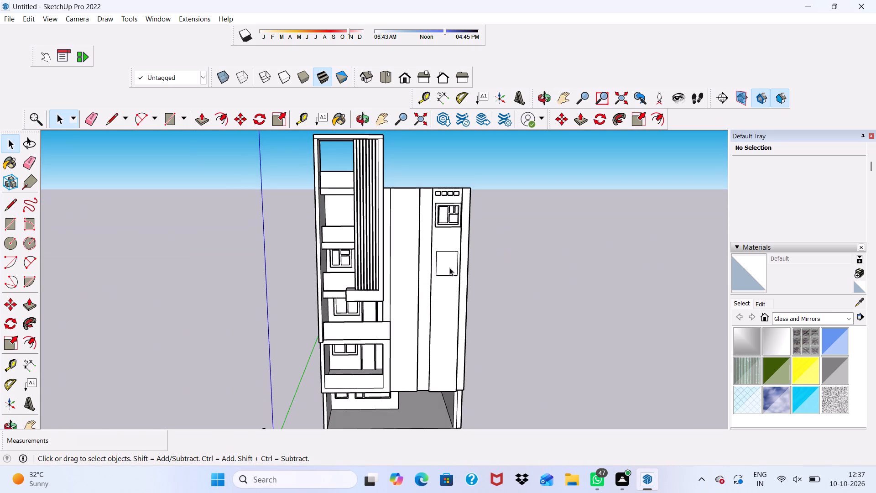
{"action": "scroll", "coordinate": [449, 267], "scroll_direction": "up", "scroll_amount": 4}
{"action": "middle_click_drag", "start_coordinate": [413, 277], "coordinate": [417, 216]}
{"action": "scroll", "coordinate": [417, 215], "scroll_direction": "up", "scroll_amount": 5}
{"action": "scroll", "coordinate": [422, 213], "scroll_direction": "down", "scroll_amount": 7}
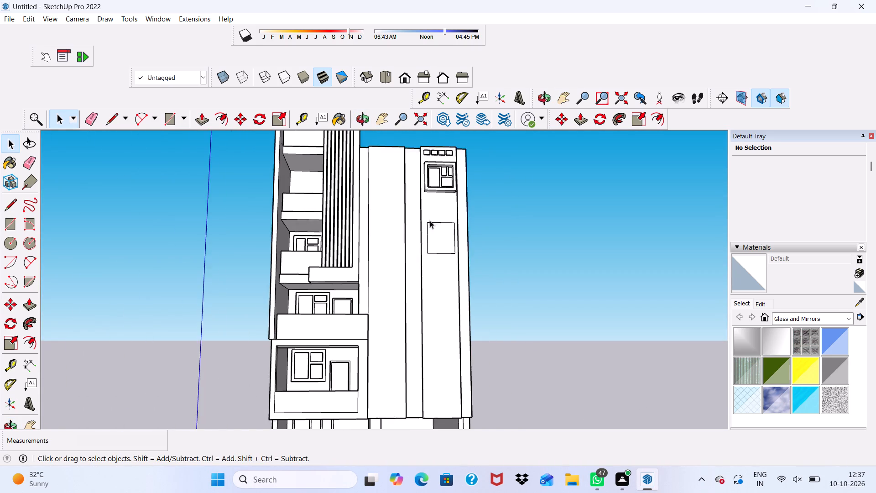
{"action": "scroll", "coordinate": [430, 220], "scroll_direction": "down", "scroll_amount": 1}
{"action": "scroll", "coordinate": [422, 299], "scroll_direction": "up", "scroll_amount": 5}
{"action": "scroll", "coordinate": [422, 279], "scroll_direction": "down", "scroll_amount": 10}
{"action": "middle_click_drag", "start_coordinate": [434, 299], "coordinate": [433, 392]}
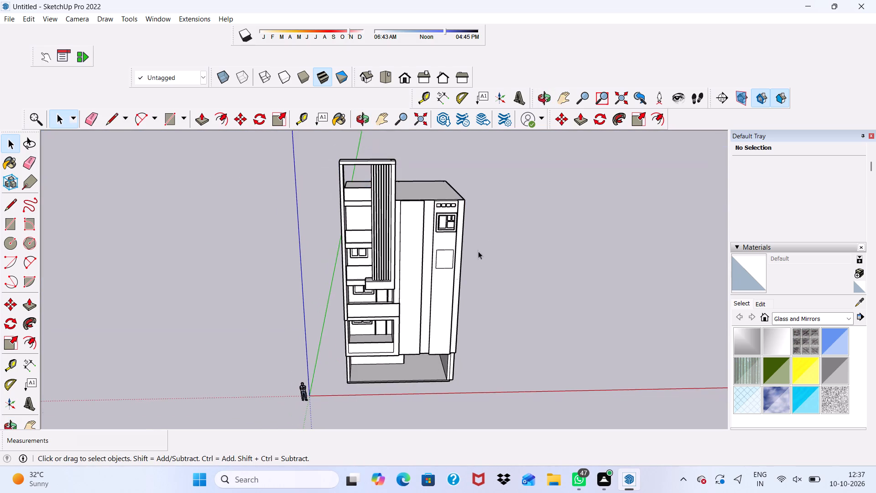
{"action": "scroll", "coordinate": [486, 245], "scroll_direction": "up", "scroll_amount": 11}
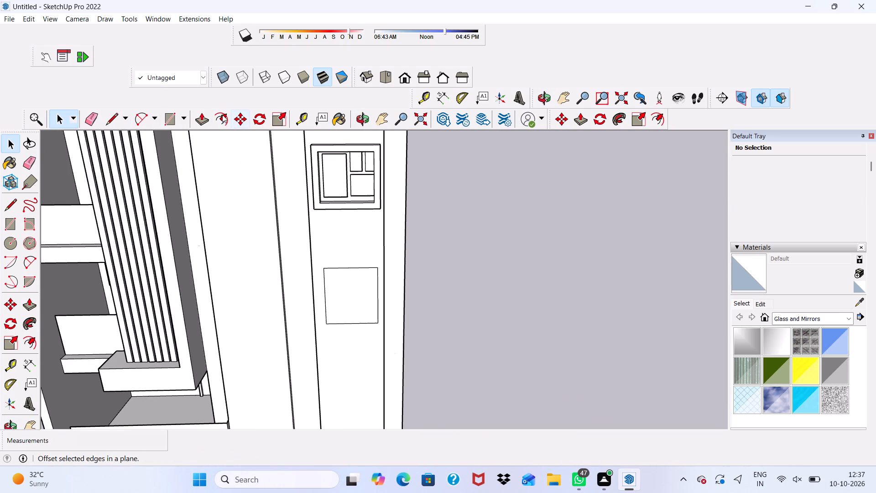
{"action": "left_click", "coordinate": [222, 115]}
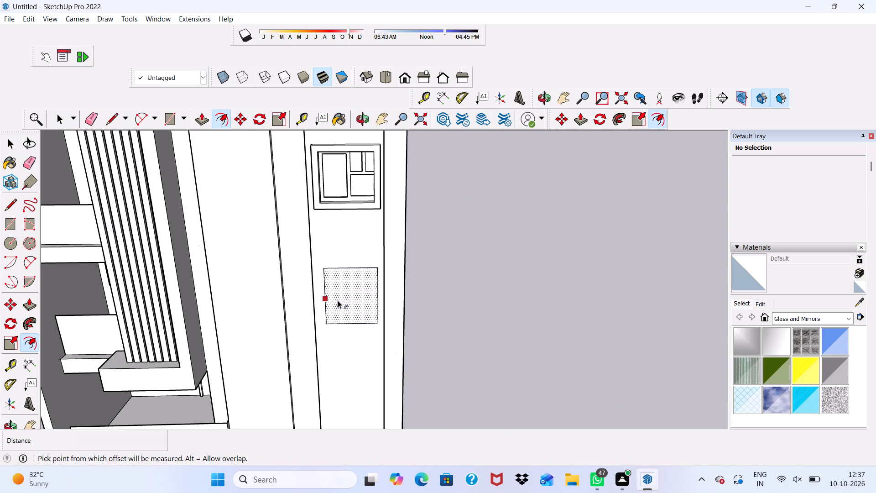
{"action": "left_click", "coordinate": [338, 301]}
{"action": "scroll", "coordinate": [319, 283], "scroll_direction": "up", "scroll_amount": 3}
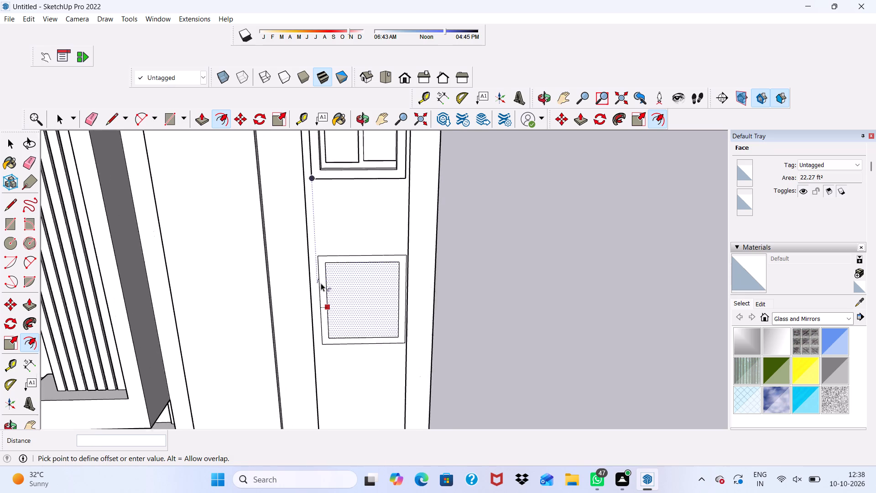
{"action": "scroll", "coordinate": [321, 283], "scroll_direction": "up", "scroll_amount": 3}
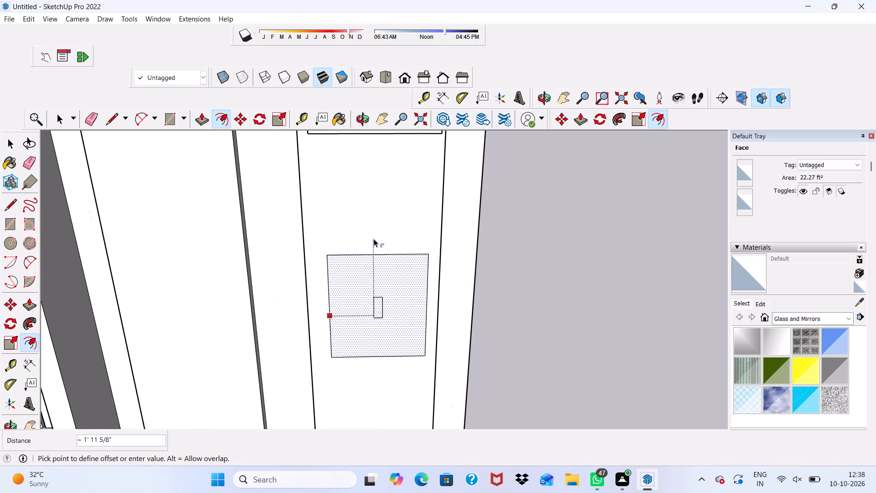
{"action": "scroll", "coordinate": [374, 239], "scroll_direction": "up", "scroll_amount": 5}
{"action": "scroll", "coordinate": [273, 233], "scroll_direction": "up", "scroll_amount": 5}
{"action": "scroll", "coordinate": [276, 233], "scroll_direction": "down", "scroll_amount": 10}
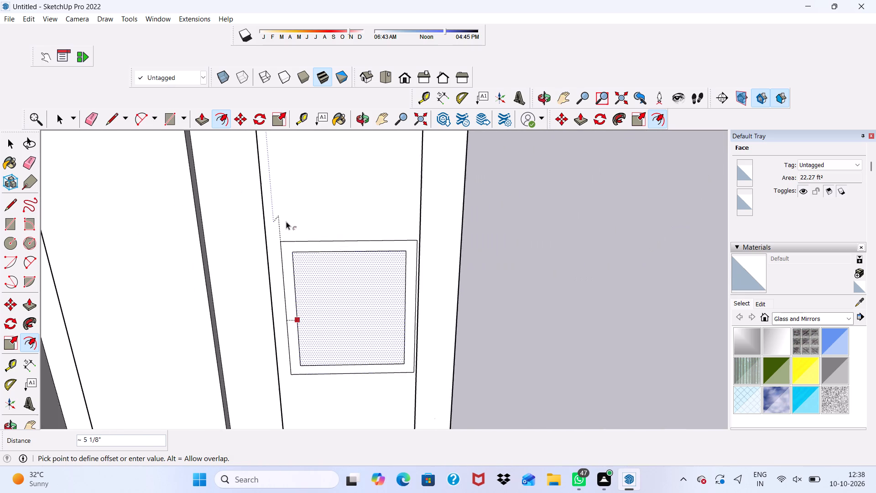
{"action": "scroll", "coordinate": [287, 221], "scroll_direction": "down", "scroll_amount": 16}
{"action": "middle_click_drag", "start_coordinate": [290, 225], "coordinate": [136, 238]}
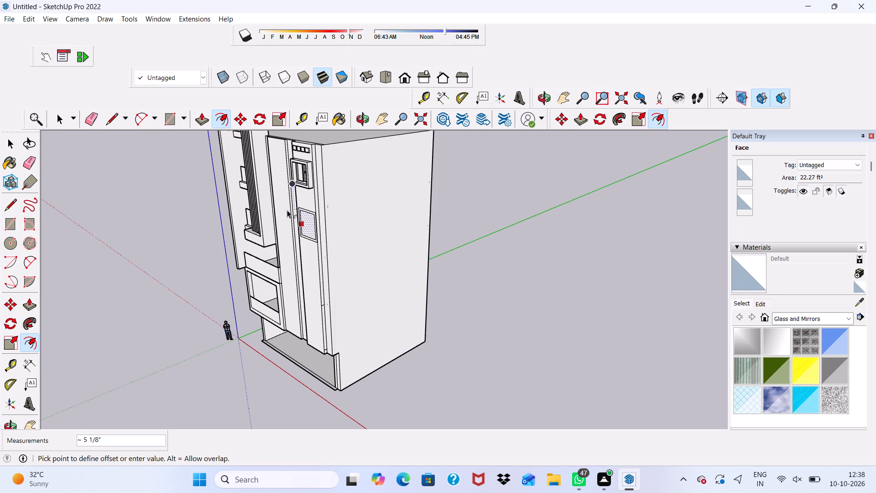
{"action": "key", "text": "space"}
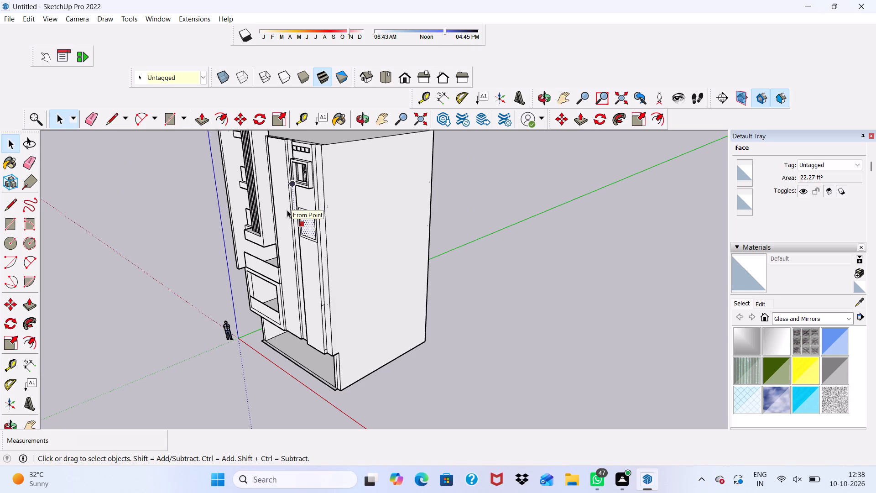
Push/Pull the building's large side wall outward by about 6' 10".
{"action": "scroll", "coordinate": [287, 210], "scroll_direction": "up", "scroll_amount": 1}
{"action": "left_click", "coordinate": [369, 229]}
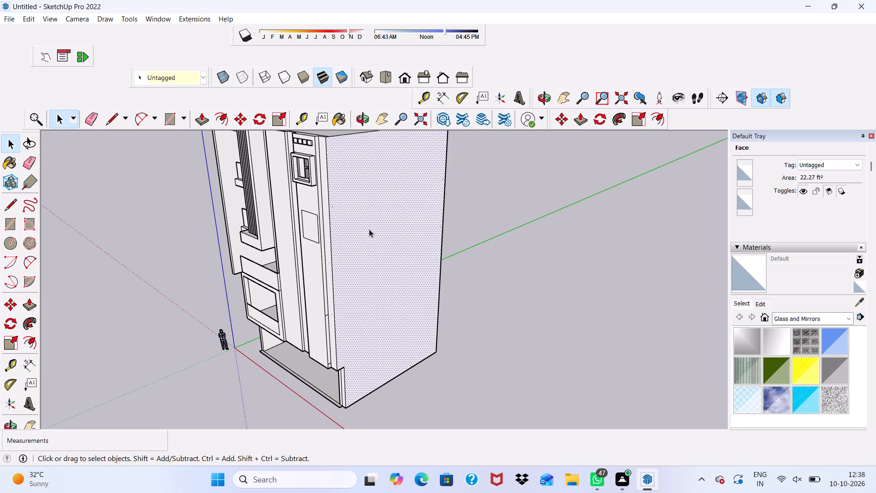
{"action": "left_click", "coordinate": [206, 119]}
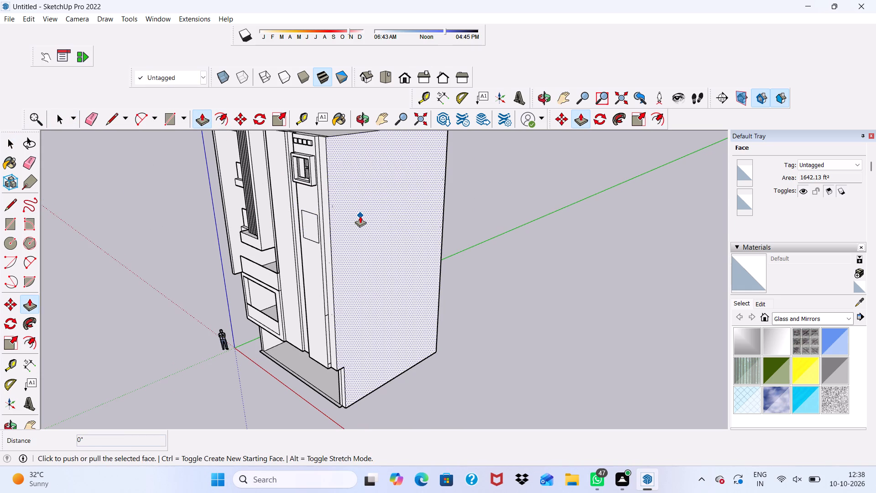
{"action": "left_click_drag", "start_coordinate": [360, 216], "coordinate": [382, 241]}
Examine the extended side wall and the ground-floor opening beside it from several angles.
{"action": "scroll", "coordinate": [324, 389], "scroll_direction": "up", "scroll_amount": 2}
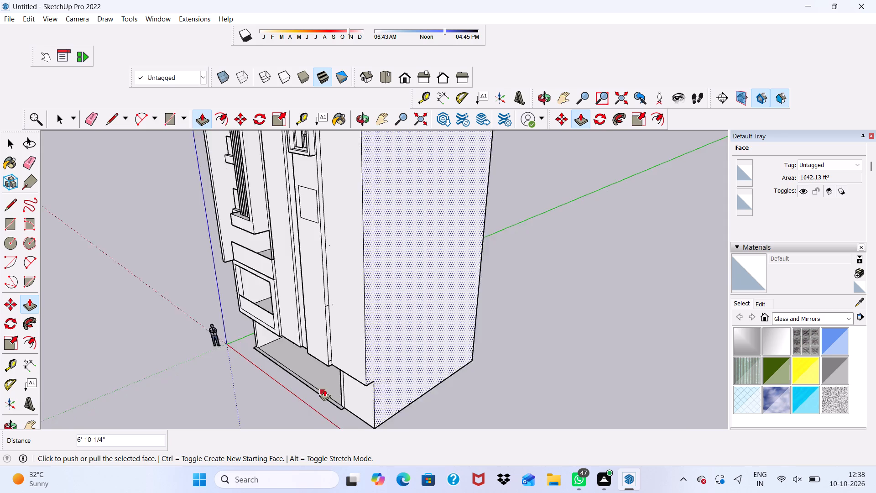
{"action": "scroll", "coordinate": [324, 389], "scroll_direction": "up", "scroll_amount": 2}
{"action": "scroll", "coordinate": [370, 393], "scroll_direction": "up", "scroll_amount": 17}
{"action": "scroll", "coordinate": [294, 332], "scroll_direction": "down", "scroll_amount": 3}
{"action": "middle_click_drag", "start_coordinate": [293, 330], "coordinate": [297, 326]}
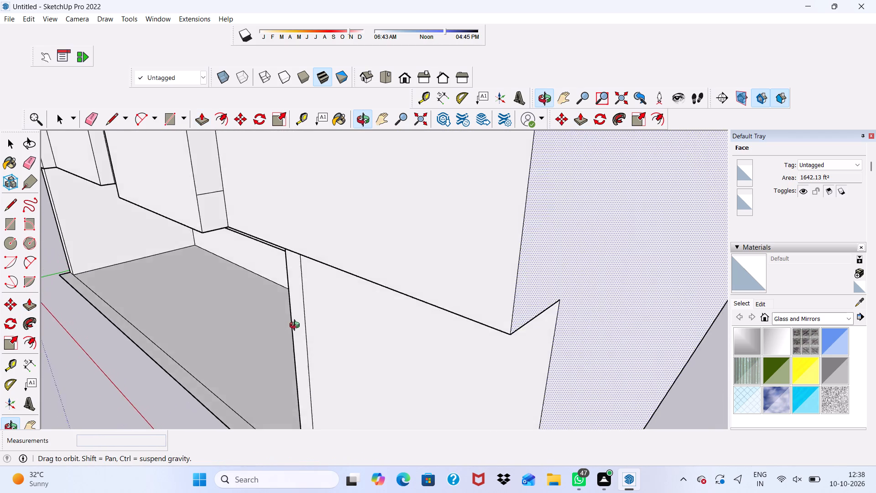
{"action": "middle_click_drag", "start_coordinate": [297, 326], "coordinate": [330, 299]}
{"action": "scroll", "coordinate": [372, 291], "scroll_direction": "up", "scroll_amount": 1}
{"action": "scroll", "coordinate": [378, 319], "scroll_direction": "down", "scroll_amount": 19}
{"action": "middle_click_drag", "start_coordinate": [396, 336], "coordinate": [398, 335]}
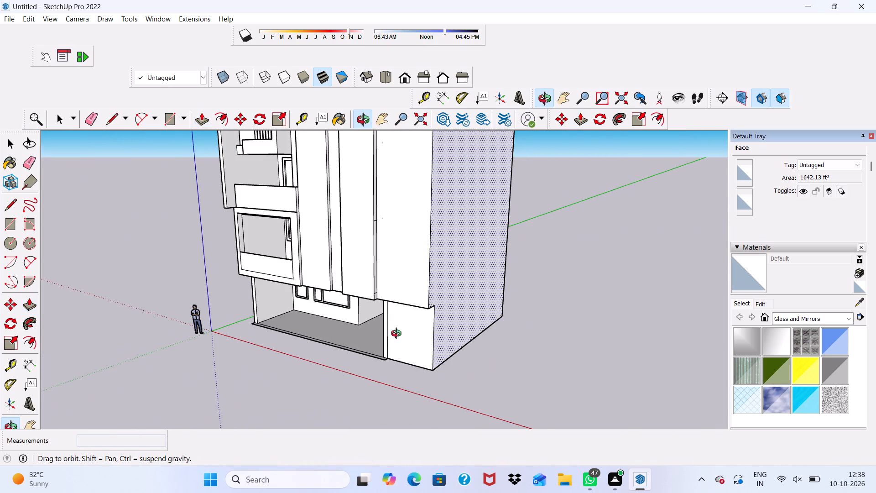
{"action": "middle_click_drag", "start_coordinate": [398, 335], "coordinate": [574, 316]}
{"action": "scroll", "coordinate": [360, 356], "scroll_direction": "up", "scroll_amount": 3}
{"action": "scroll", "coordinate": [448, 297], "scroll_direction": "up", "scroll_amount": 1}
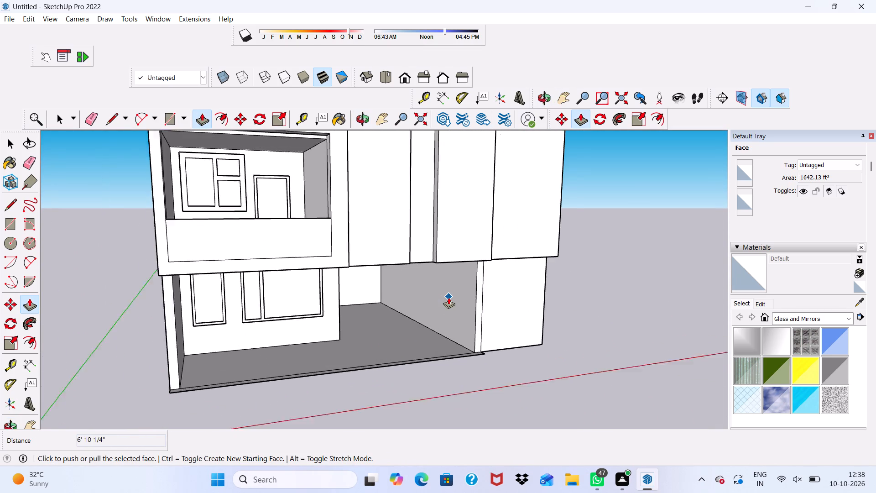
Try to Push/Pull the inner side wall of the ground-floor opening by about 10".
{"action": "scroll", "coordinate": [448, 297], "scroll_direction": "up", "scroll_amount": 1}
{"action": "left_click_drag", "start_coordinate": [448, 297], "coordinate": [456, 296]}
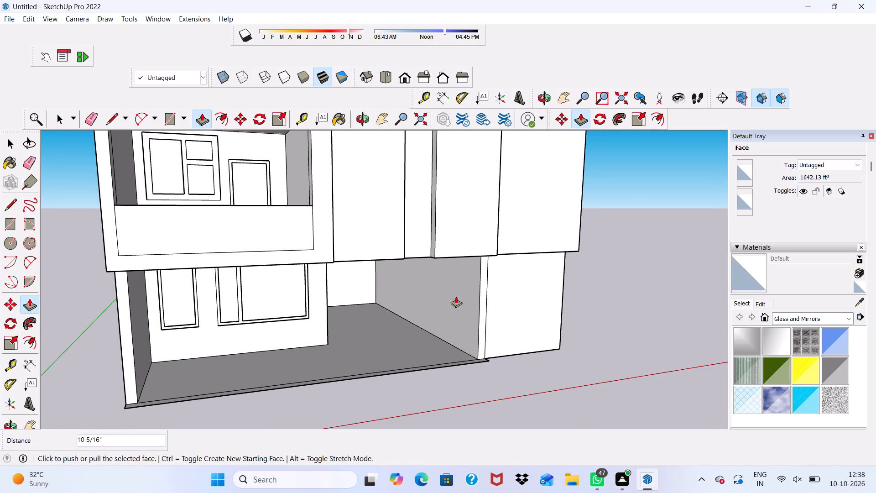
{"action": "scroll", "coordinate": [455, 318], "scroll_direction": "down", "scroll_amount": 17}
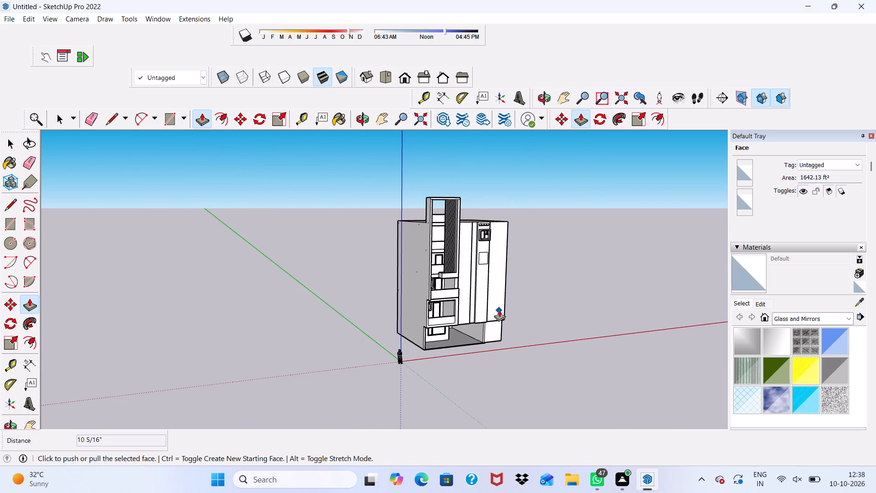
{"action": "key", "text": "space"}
Undo the large side wall's outward extension and the rectangle drawn below the upper window.
{"action": "scroll", "coordinate": [499, 310], "scroll_direction": "up", "scroll_amount": 3}
{"action": "scroll", "coordinate": [499, 310], "scroll_direction": "down", "scroll_amount": 4}
{"action": "middle_click_drag", "start_coordinate": [499, 310], "coordinate": [292, 307]}
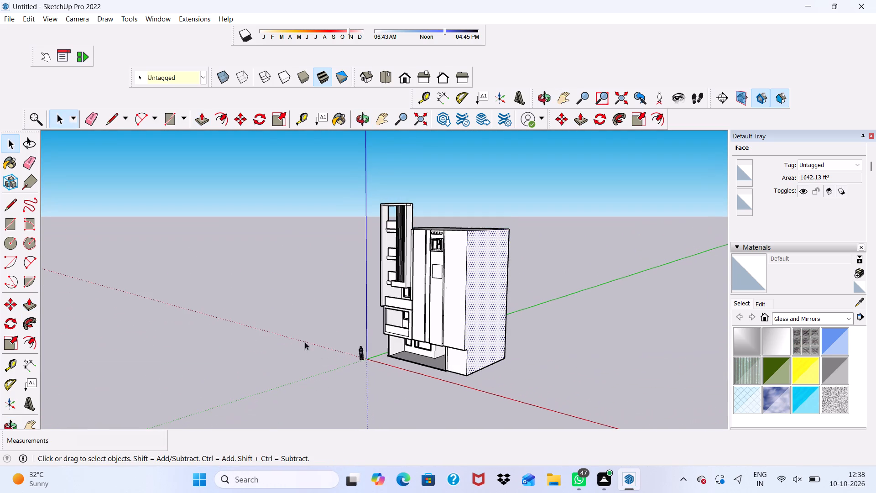
{"action": "scroll", "coordinate": [504, 309], "scroll_direction": "up", "scroll_amount": 3}
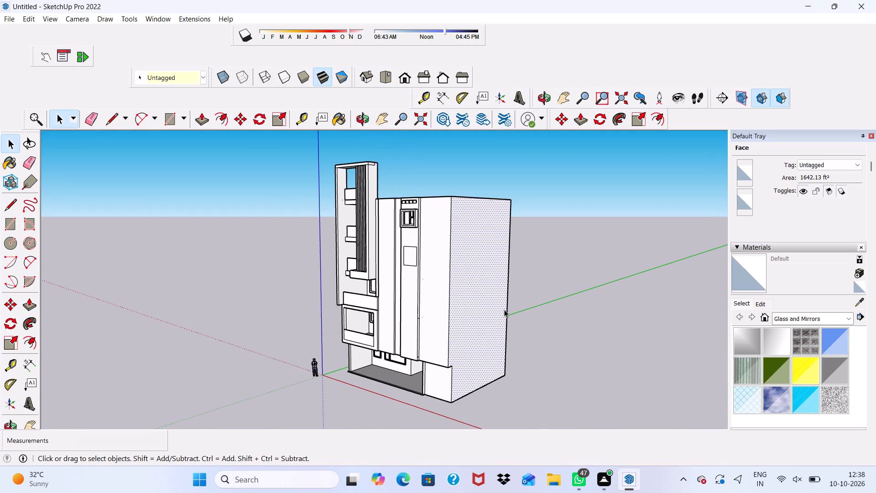
{"action": "key", "text": "ctrl+z"}
{"action": "key", "text": "ctrl+z"}
{"action": "key", "text": "ctrl+z"}
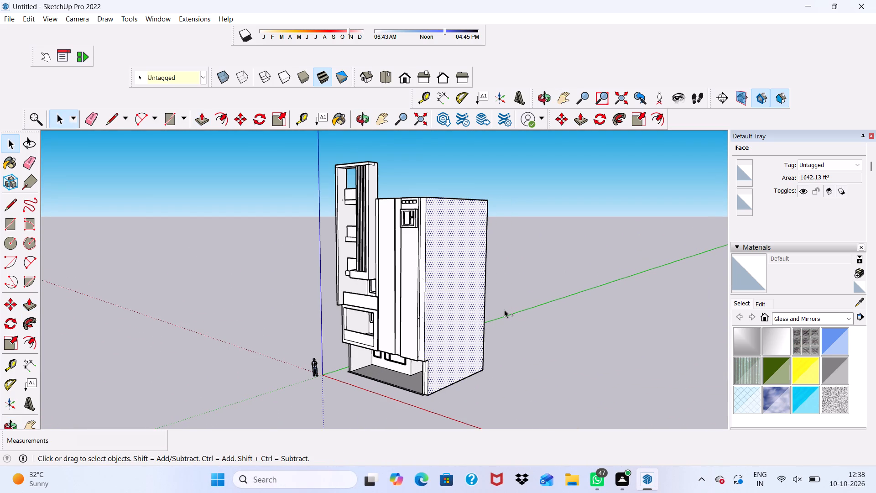
Undo the upper window's frame, panes and outline on the narrow facade panel.
{"action": "key", "text": "ctrl+z"}
{"action": "key", "text": "ctrl+z"}
{"action": "key", "text": "ctrl+z"}
{"action": "key", "text": "ctrl+z"}
{"action": "key", "text": "ctrl+z"}
{"action": "key", "text": "ctrl+z"}
{"action": "key", "text": "ctrl+z"}
{"action": "key", "text": "ctrl+z"}
{"action": "key", "text": "ctrl+z"}
{"action": "key", "text": "ctrl+z"}
{"action": "key", "text": "ctrl+z"}
{"action": "key", "text": "ctrl+z"}
{"action": "key", "text": "ctrl+z"}
{"action": "key", "text": "ctrl+z"}
{"action": "key", "text": "ctrl+z"}
{"action": "key", "text": "ctrl+z"}
{"action": "key", "text": "ctrl+z"}
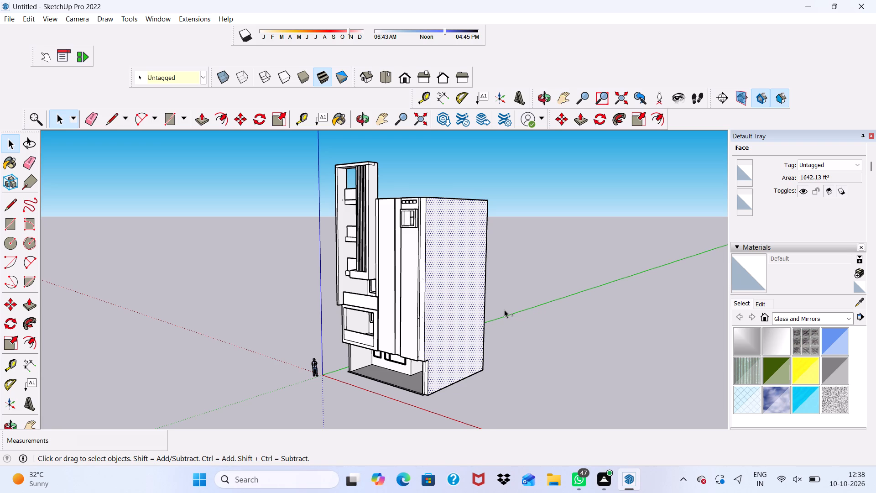
{"action": "key", "text": "ctrl+z"}
{"action": "key", "text": "ctrl+z"}
{"action": "key", "text": "ctrl+z"}
{"action": "key", "text": "ctrl+z"}
{"action": "key", "text": "ctrl+z"}
{"action": "key", "text": "ctrl+z"}
{"action": "key", "text": "ctrl+z"}
{"action": "key", "text": "ctrl+z"}
{"action": "key", "text": "ctrl+z"}
{"action": "key", "text": "ctrl+z"}
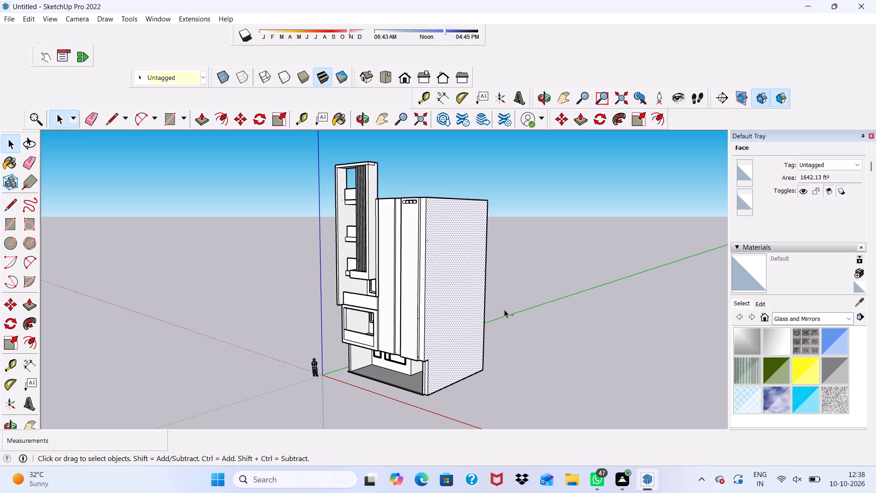
Undo the row of small openings at the top of the narrow facade panel.
{"action": "key", "text": "ctrl+z"}
{"action": "key", "text": "ctrl+z"}
{"action": "key", "text": "ctrl+z"}
{"action": "key", "text": "ctrl+z"}
{"action": "key", "text": "ctrl+z"}
{"action": "key", "text": "ctrl+z"}
{"action": "key", "text": "ctrl+z"}
{"action": "key", "text": "ctrl+z"}
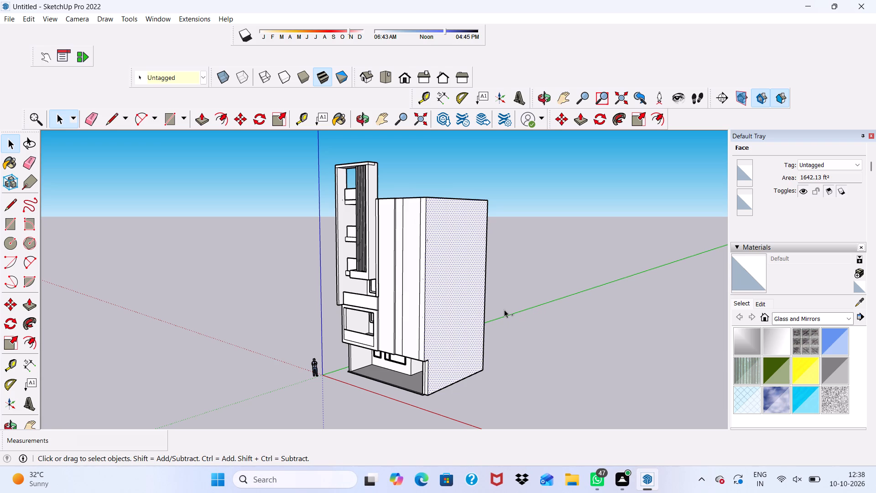
Undo the vertical panels and dividing lines on the main facade, back to a single plain front face.
{"action": "key", "text": "ctrl+z"}
{"action": "scroll", "coordinate": [504, 309], "scroll_direction": "up", "scroll_amount": 1}
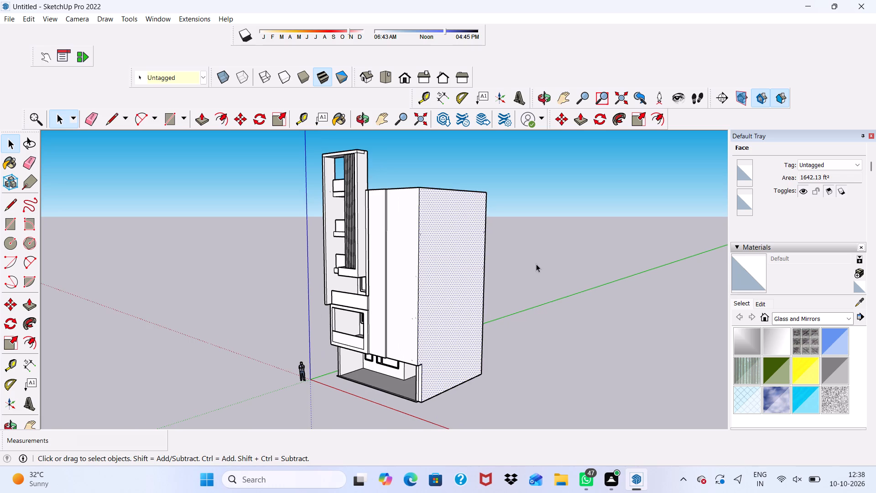
{"action": "scroll", "coordinate": [375, 286], "scroll_direction": "up", "scroll_amount": 5}
{"action": "scroll", "coordinate": [333, 297], "scroll_direction": "up", "scroll_amount": 5}
{"action": "scroll", "coordinate": [464, 278], "scroll_direction": "down", "scroll_amount": 4}
{"action": "middle_click_drag", "start_coordinate": [470, 278], "coordinate": [679, 252]}
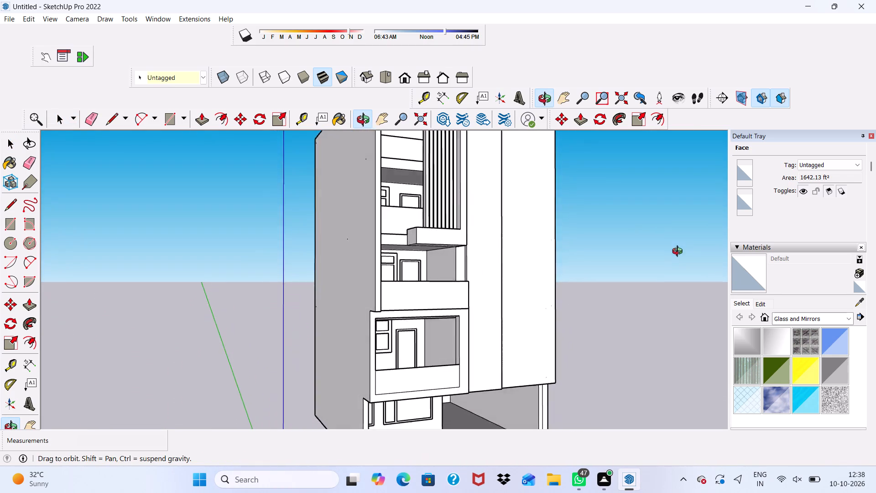
{"action": "middle_click_drag", "start_coordinate": [679, 252], "coordinate": [486, 286]}
{"action": "scroll", "coordinate": [460, 258], "scroll_direction": "up", "scroll_amount": 5}
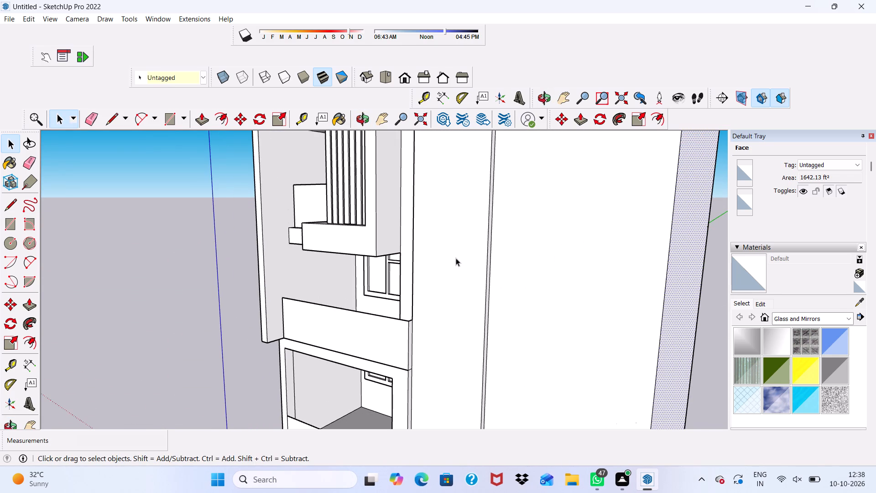
{"action": "key", "text": "ctrl+z"}
{"action": "key", "text": "ctrl+z"}
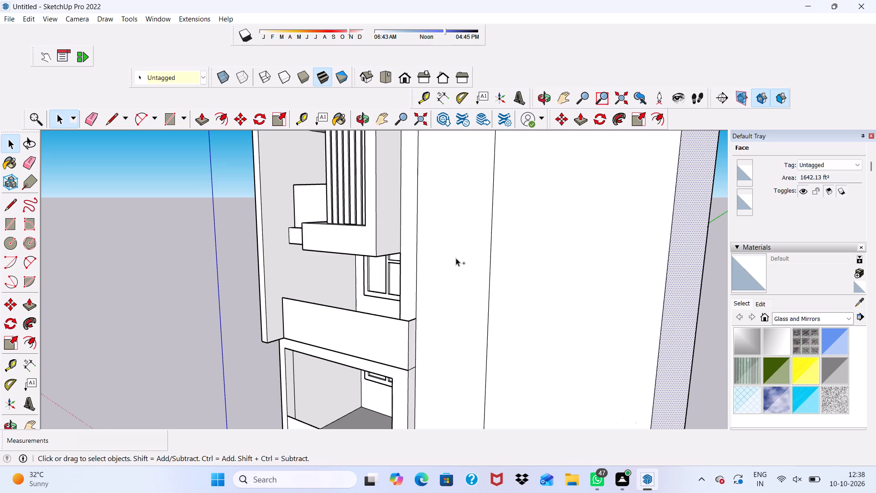
{"action": "key", "text": "ctrl+z"}
{"action": "key", "text": "ctrl+z"}
{"action": "key", "text": "ctrl+z"}
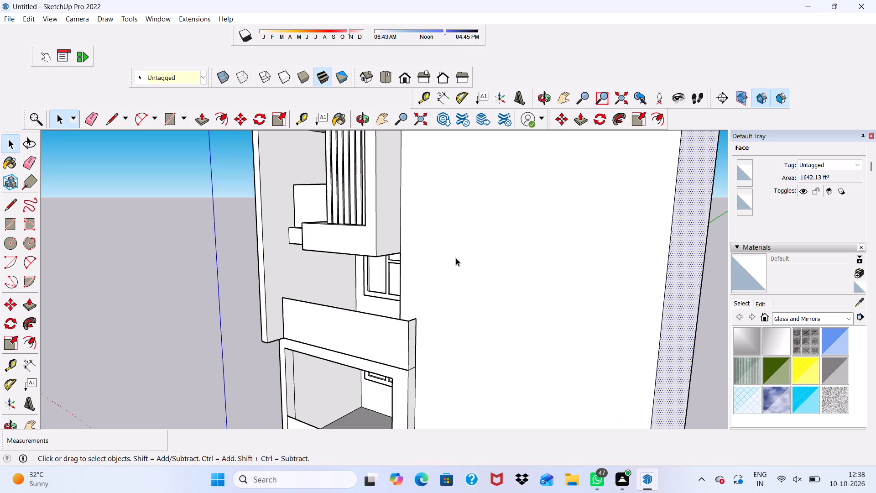
{"action": "key", "text": "space"}
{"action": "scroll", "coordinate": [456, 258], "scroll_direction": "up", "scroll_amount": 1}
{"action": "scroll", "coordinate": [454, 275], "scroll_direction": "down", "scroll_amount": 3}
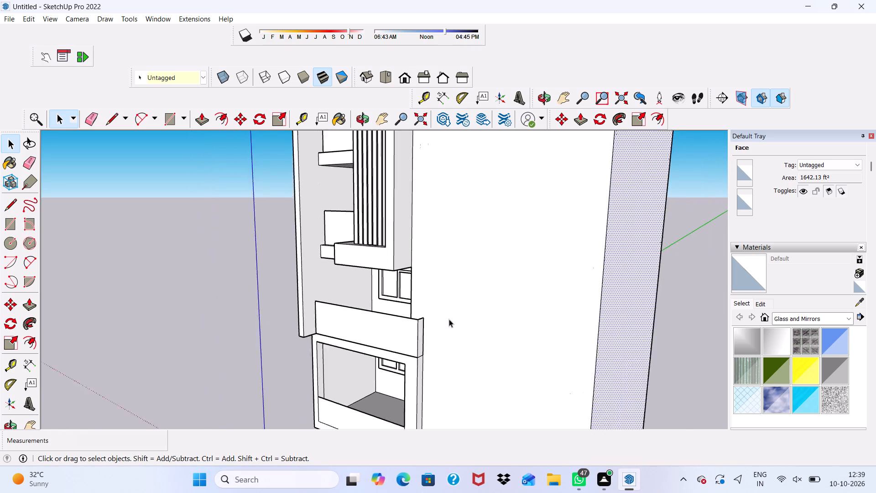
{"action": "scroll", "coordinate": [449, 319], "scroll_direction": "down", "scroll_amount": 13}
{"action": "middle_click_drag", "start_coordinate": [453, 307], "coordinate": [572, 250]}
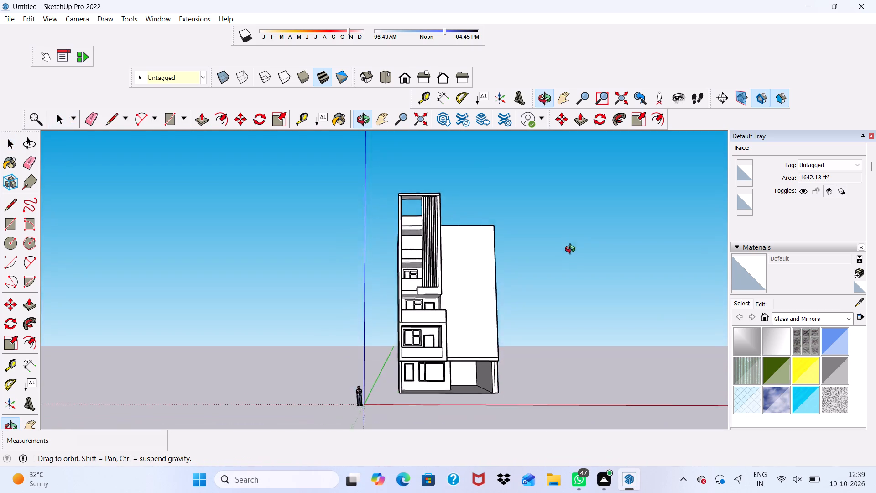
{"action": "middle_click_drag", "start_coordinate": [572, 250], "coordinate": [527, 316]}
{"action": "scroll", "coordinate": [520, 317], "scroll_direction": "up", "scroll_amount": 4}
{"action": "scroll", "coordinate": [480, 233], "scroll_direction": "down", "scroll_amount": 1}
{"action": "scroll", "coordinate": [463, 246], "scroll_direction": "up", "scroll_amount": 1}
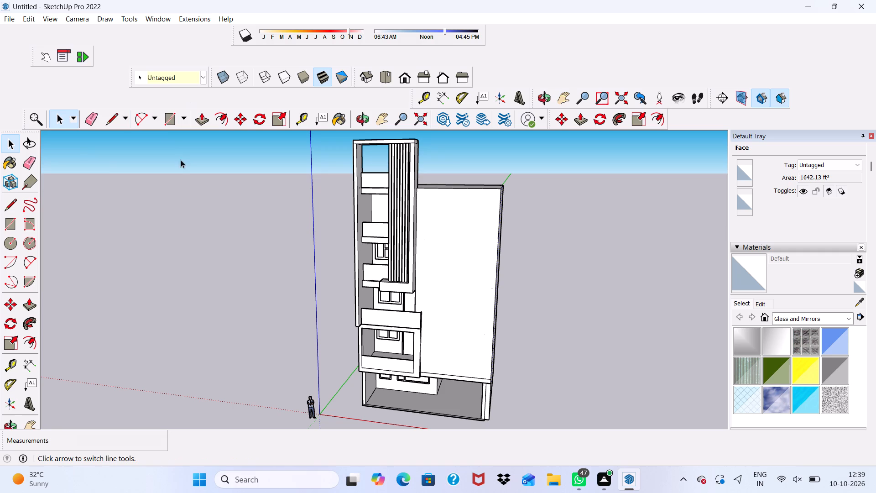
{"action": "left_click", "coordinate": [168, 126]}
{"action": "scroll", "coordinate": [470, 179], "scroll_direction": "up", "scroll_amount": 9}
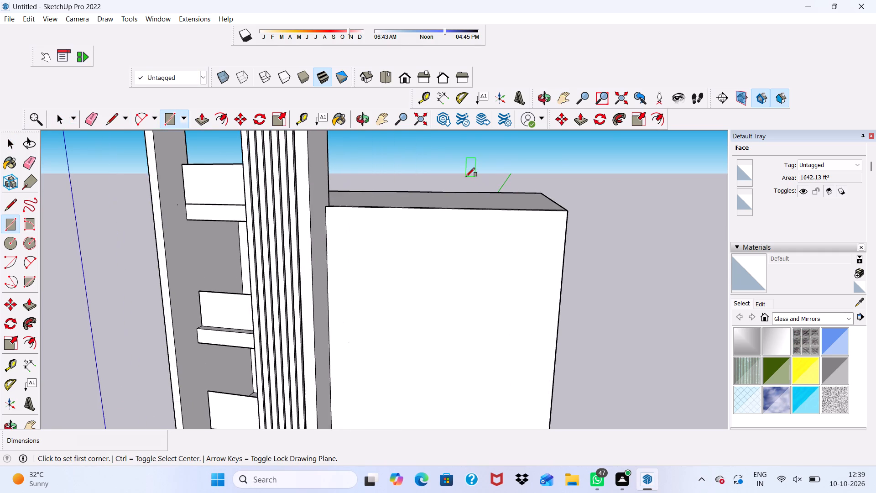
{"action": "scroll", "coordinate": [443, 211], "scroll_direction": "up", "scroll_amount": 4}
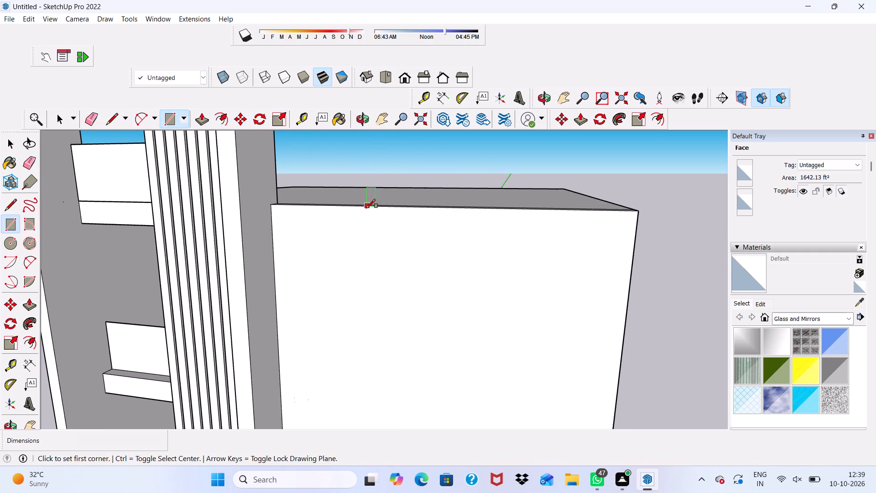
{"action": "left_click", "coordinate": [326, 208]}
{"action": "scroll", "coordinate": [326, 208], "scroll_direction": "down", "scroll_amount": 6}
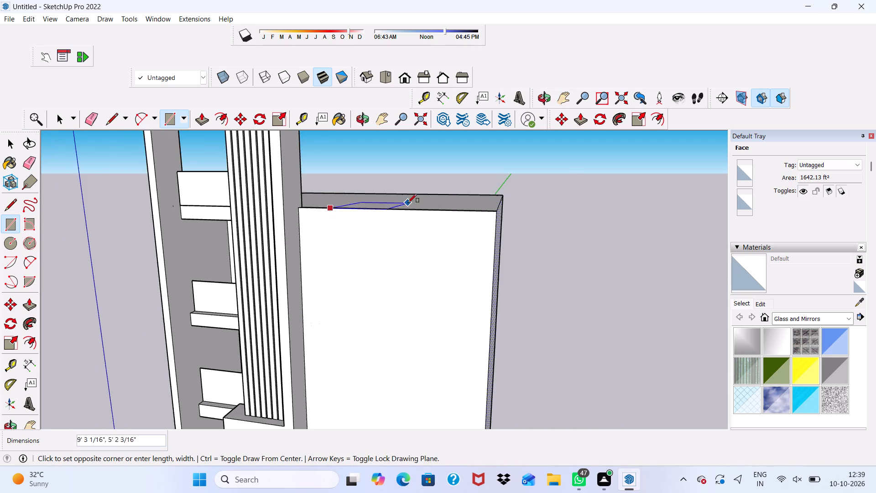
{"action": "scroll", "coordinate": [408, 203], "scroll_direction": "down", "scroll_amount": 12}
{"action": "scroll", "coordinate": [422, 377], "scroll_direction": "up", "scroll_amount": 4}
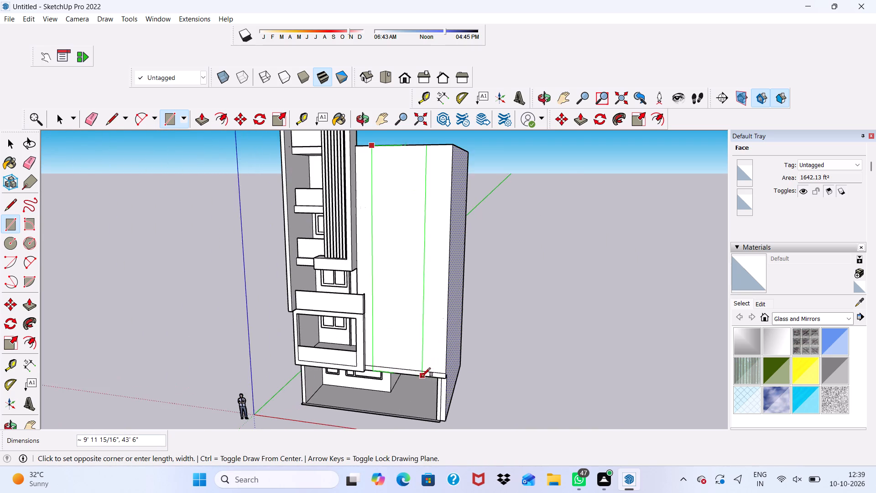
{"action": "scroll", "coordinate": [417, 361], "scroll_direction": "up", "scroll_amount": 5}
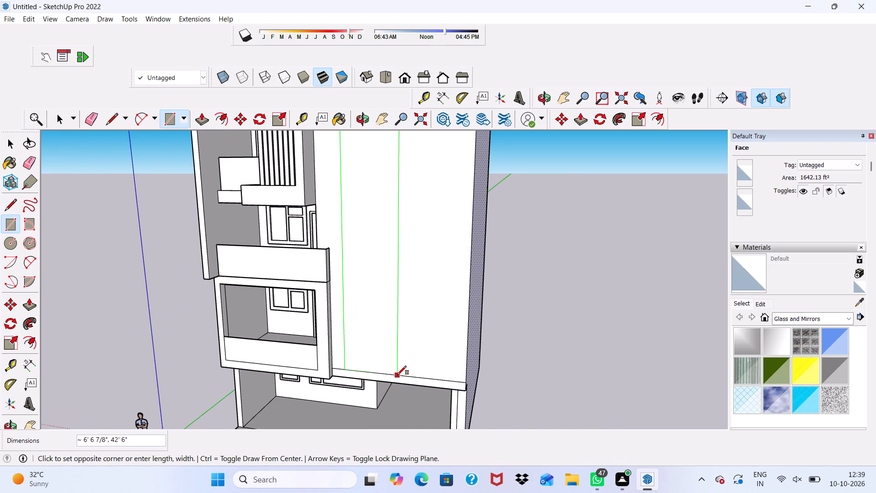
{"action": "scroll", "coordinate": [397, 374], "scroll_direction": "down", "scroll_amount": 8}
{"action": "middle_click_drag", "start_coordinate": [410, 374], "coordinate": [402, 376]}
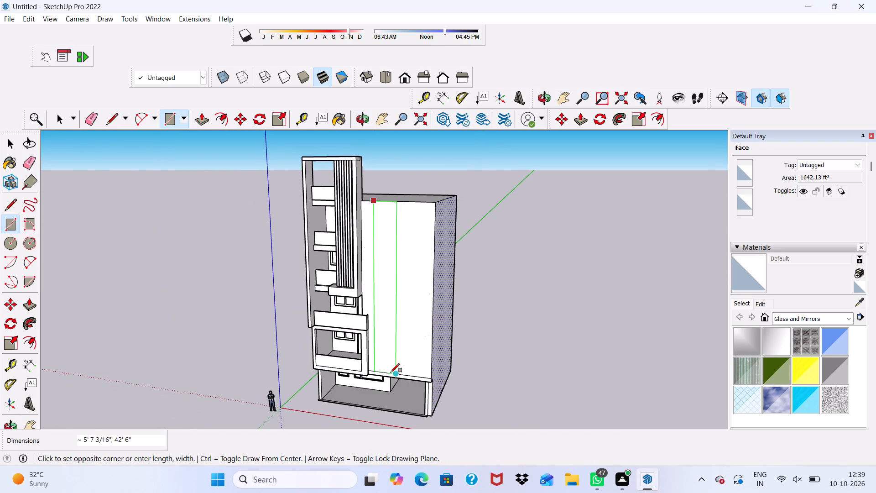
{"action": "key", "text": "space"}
Push/Pull the building's large side wall outward in two stages to widen the plain facade, and clear the selection.
{"action": "middle_click_drag", "start_coordinate": [471, 350], "coordinate": [414, 334]}
{"action": "scroll", "coordinate": [471, 349], "scroll_direction": "down", "scroll_amount": 1}
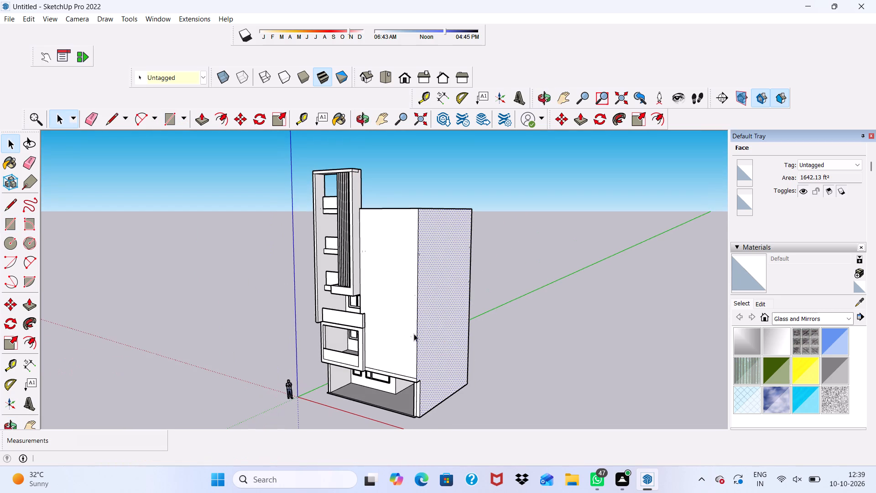
{"action": "left_click", "coordinate": [454, 323]}
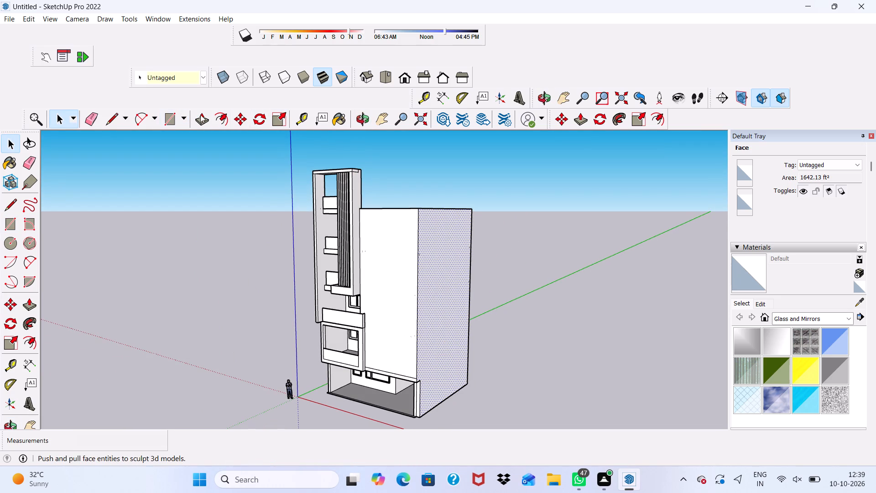
{"action": "left_click", "coordinate": [201, 115]}
{"action": "left_click_drag", "start_coordinate": [432, 288], "coordinate": [440, 294]}
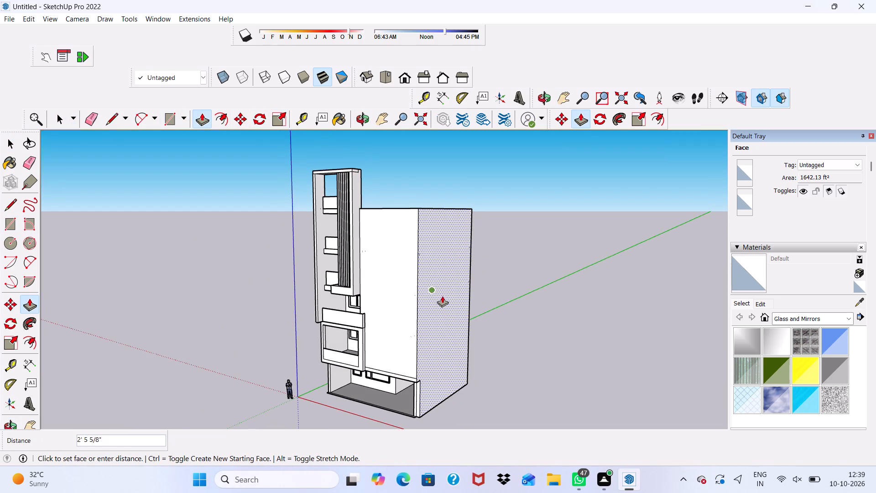
{"action": "scroll", "coordinate": [441, 280], "scroll_direction": "up", "scroll_amount": 4}
{"action": "left_click_drag", "start_coordinate": [441, 280], "coordinate": [455, 295]}
{"action": "left_click", "coordinate": [455, 295]}
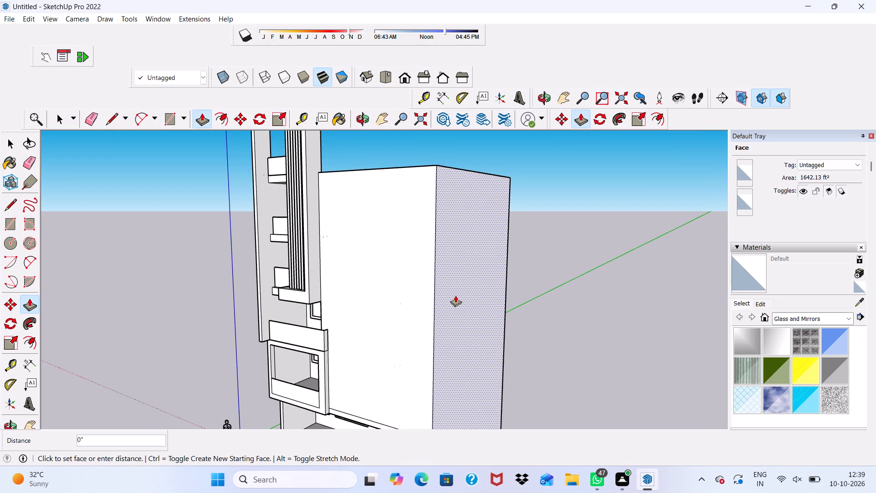
{"action": "scroll", "coordinate": [455, 293], "scroll_direction": "down", "scroll_amount": 6}
{"action": "key", "text": "space"}
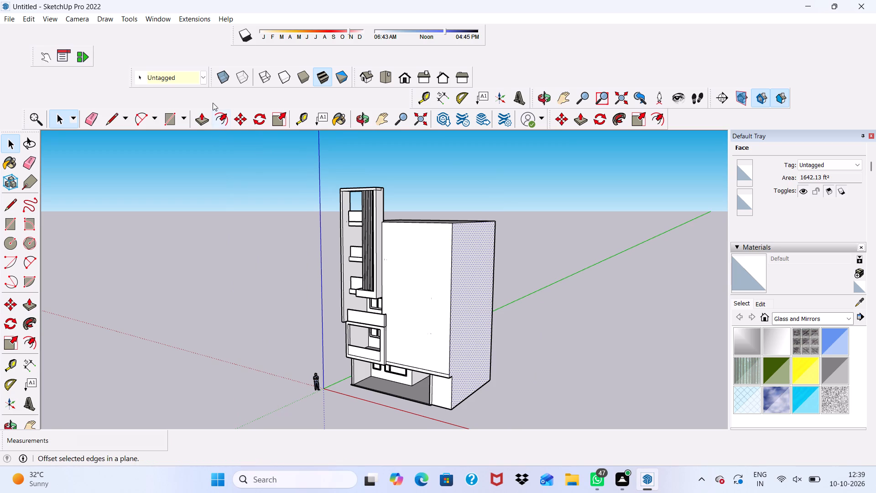
{"action": "left_click", "coordinate": [195, 113]}
{"action": "left_click_drag", "start_coordinate": [465, 321], "coordinate": [477, 330]}
{"action": "key", "text": "space"}
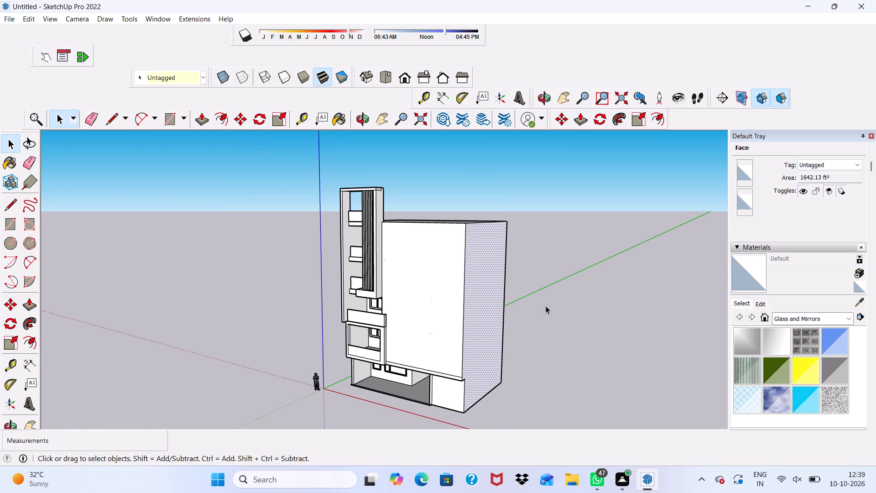
{"action": "left_click", "coordinate": [546, 305]}
Push/Pull the ground-floor opening's side wall outward 9" to cut away the protruding return beside the solid wall block.
{"action": "scroll", "coordinate": [506, 325], "scroll_direction": "down", "scroll_amount": 2}
{"action": "middle_click_drag", "start_coordinate": [464, 365], "coordinate": [668, 317]}
{"action": "scroll", "coordinate": [464, 365], "scroll_direction": "down", "scroll_amount": 1}
{"action": "scroll", "coordinate": [401, 472], "scroll_direction": "up", "scroll_amount": 2}
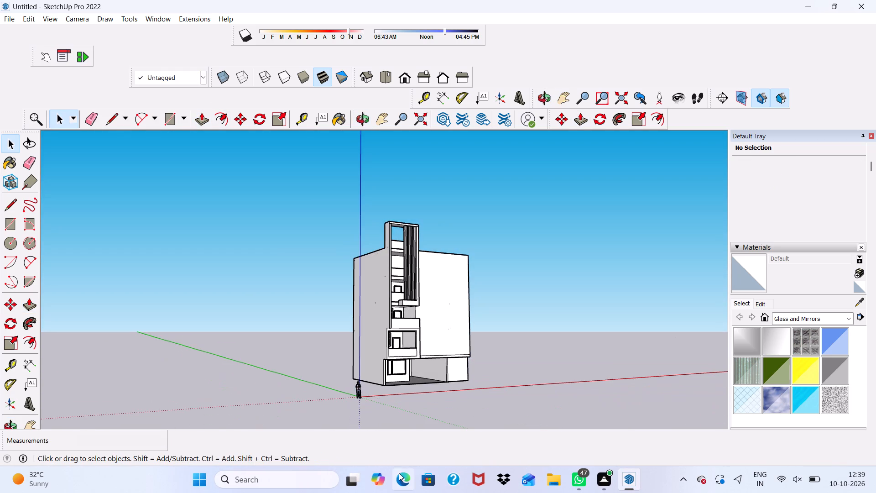
{"action": "scroll", "coordinate": [399, 473], "scroll_direction": "up", "scroll_amount": 17}
{"action": "left_click", "coordinate": [476, 346]}
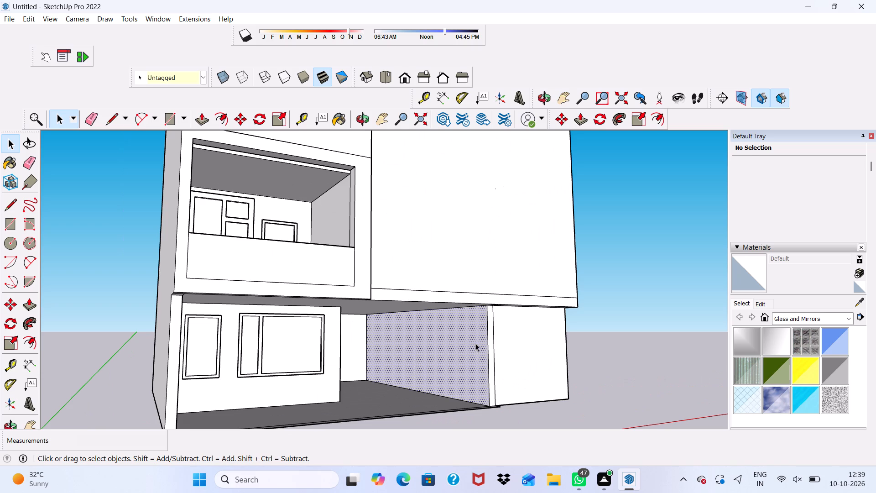
{"action": "left_click", "coordinate": [201, 118]}
{"action": "left_click_drag", "start_coordinate": [444, 352], "coordinate": [469, 346]}
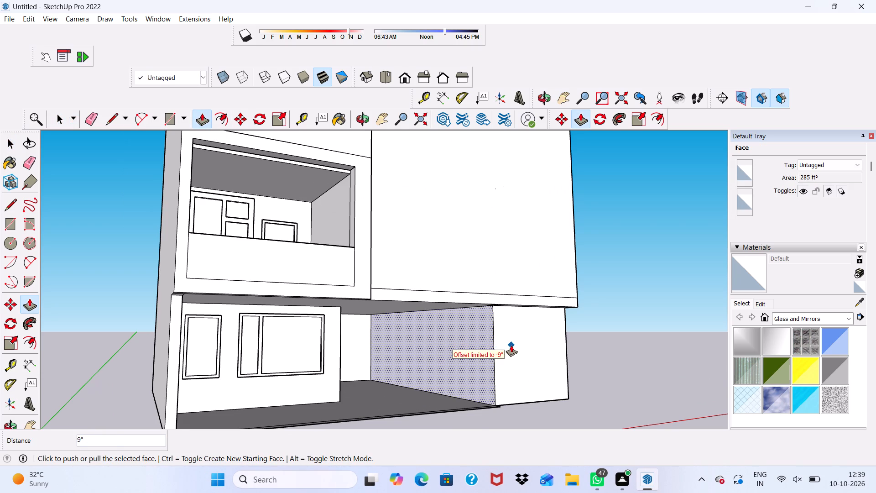
Push/Pull the same side wall of the ground-floor opening 8' 4" outward into the solid wall block.
{"action": "scroll", "coordinate": [511, 345], "scroll_direction": "up", "scroll_amount": 2}
{"action": "scroll", "coordinate": [426, 355], "scroll_direction": "up", "scroll_amount": 1}
{"action": "key", "text": "space"}
{"action": "left_click", "coordinate": [426, 355]}
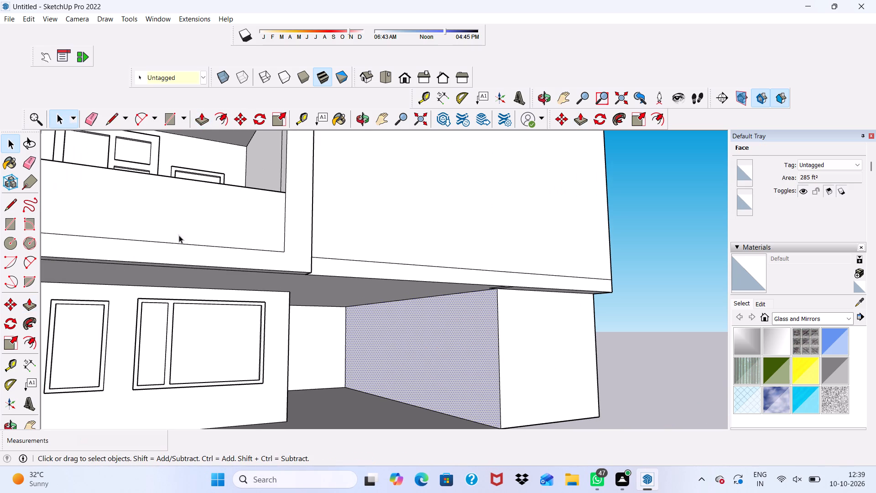
{"action": "left_click", "coordinate": [206, 121]}
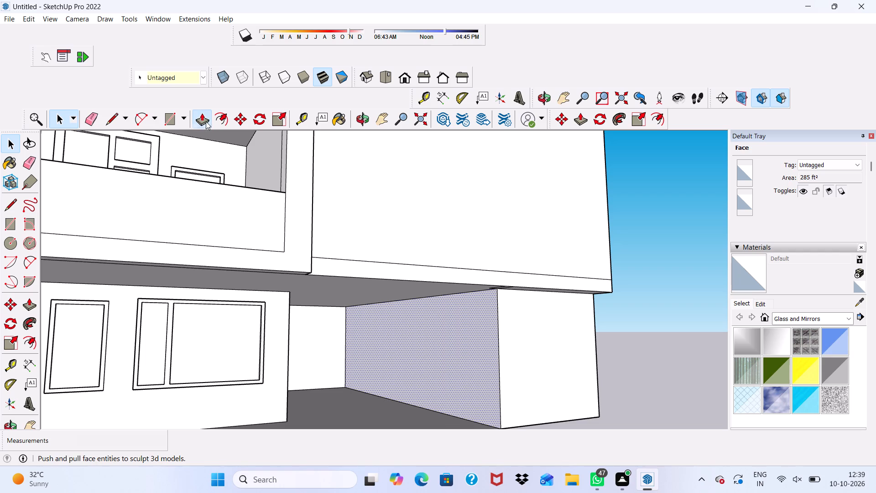
{"action": "left_click_drag", "start_coordinate": [410, 321], "coordinate": [451, 317]}
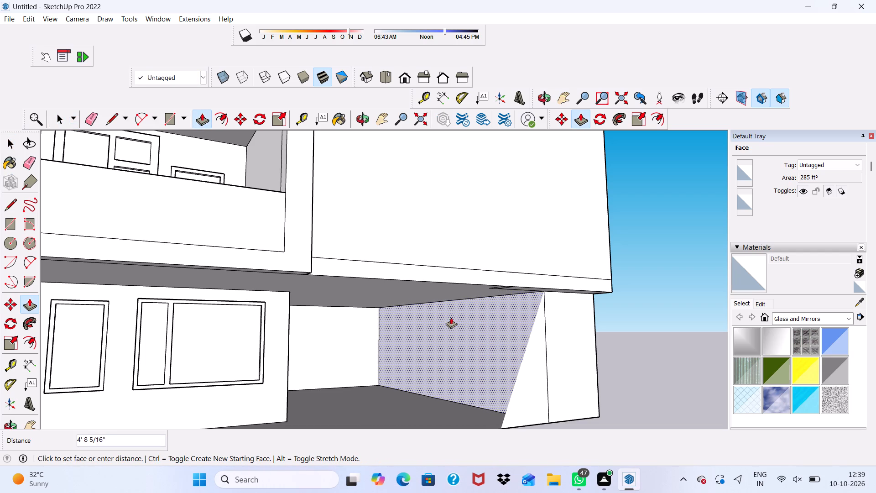
{"action": "left_click_drag", "start_coordinate": [451, 317], "coordinate": [478, 313]}
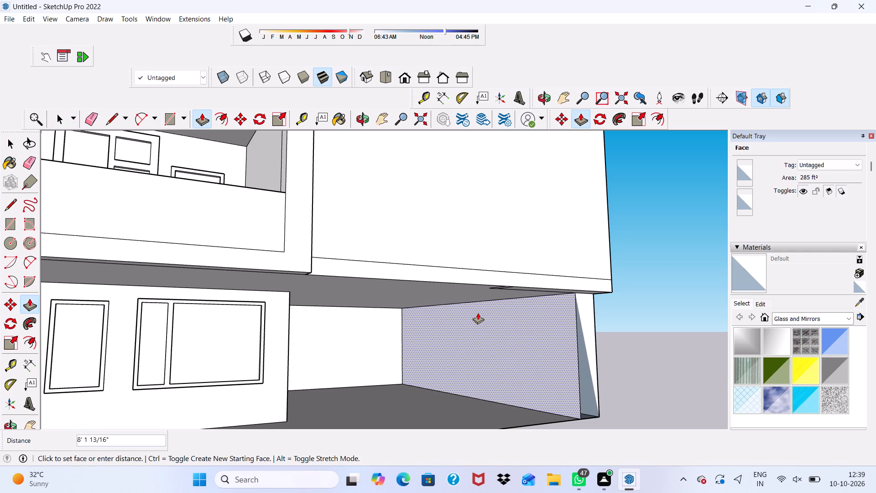
{"action": "left_click_drag", "start_coordinate": [478, 313], "coordinate": [479, 313]}
{"action": "scroll", "coordinate": [481, 325], "scroll_direction": "down", "scroll_amount": 4}
{"action": "middle_click_drag", "start_coordinate": [542, 394], "coordinate": [436, 386]}
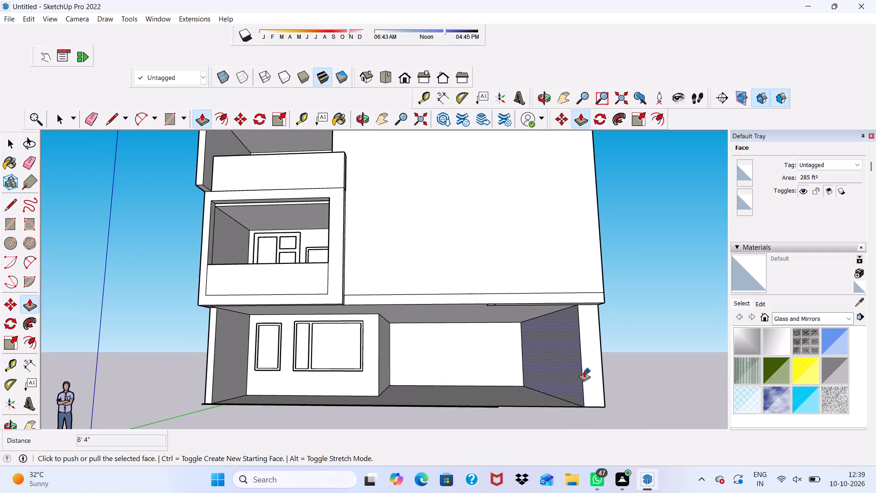
Push/Pull the opening's side wall about 1' 4 9/16" further out, then fine-tune its position by about 2".
{"action": "scroll", "coordinate": [584, 370], "scroll_direction": "up", "scroll_amount": 3}
{"action": "left_click_drag", "start_coordinate": [557, 348], "coordinate": [573, 345]}
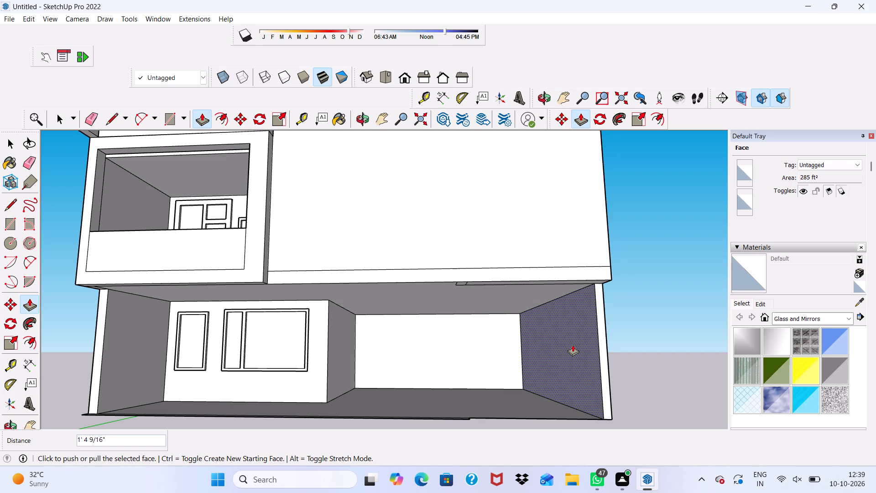
{"action": "left_click", "coordinate": [573, 345]}
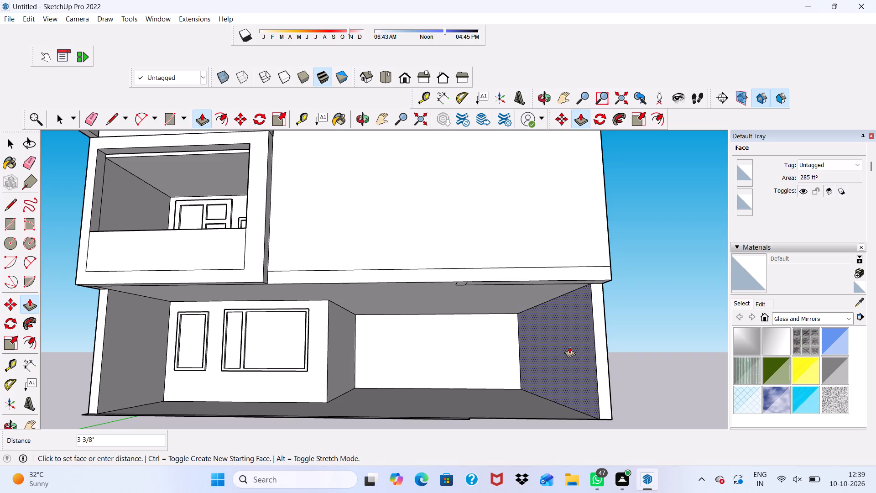
{"action": "scroll", "coordinate": [549, 346], "scroll_direction": "down", "scroll_amount": 7}
{"action": "middle_click_drag", "start_coordinate": [516, 364], "coordinate": [508, 466]}
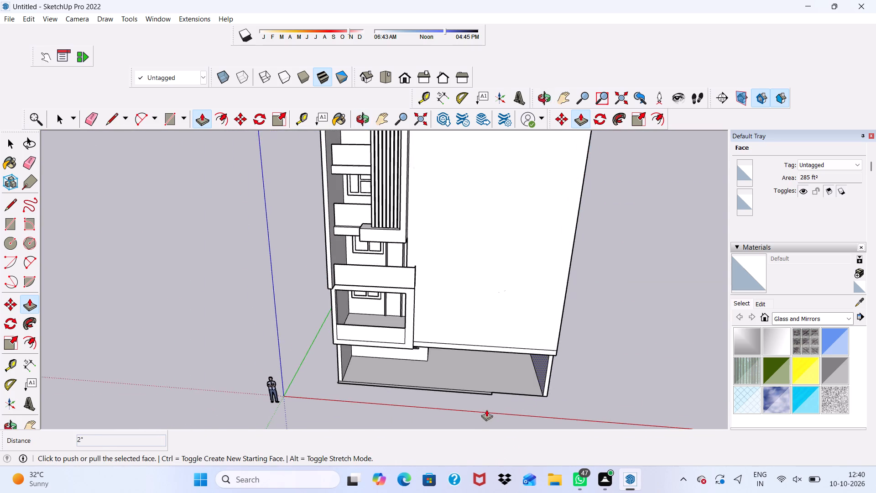
{"action": "scroll", "coordinate": [486, 409], "scroll_direction": "up", "scroll_amount": 12}
{"action": "key", "text": "space"}
Examine the widened ground-floor opening and the building's side and front from several angles.
{"action": "scroll", "coordinate": [484, 379], "scroll_direction": "down", "scroll_amount": 10}
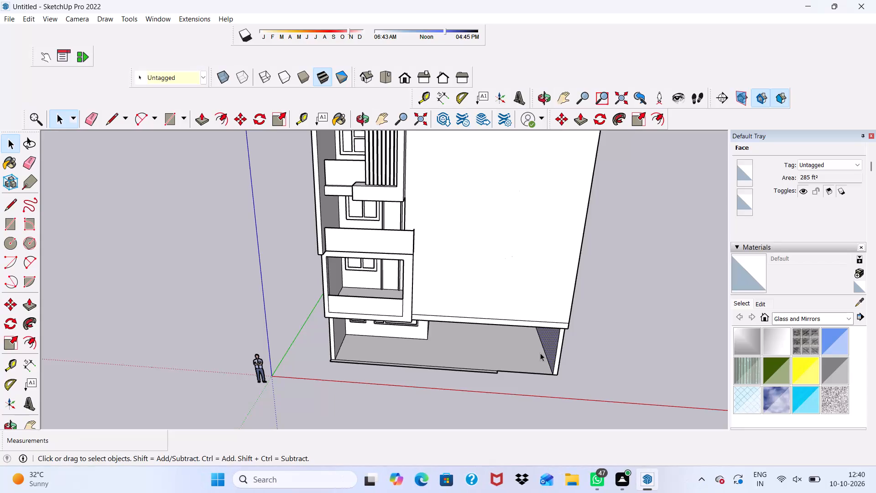
{"action": "scroll", "coordinate": [510, 343], "scroll_direction": "down", "scroll_amount": 4}
{"action": "scroll", "coordinate": [520, 283], "scroll_direction": "down", "scroll_amount": 3}
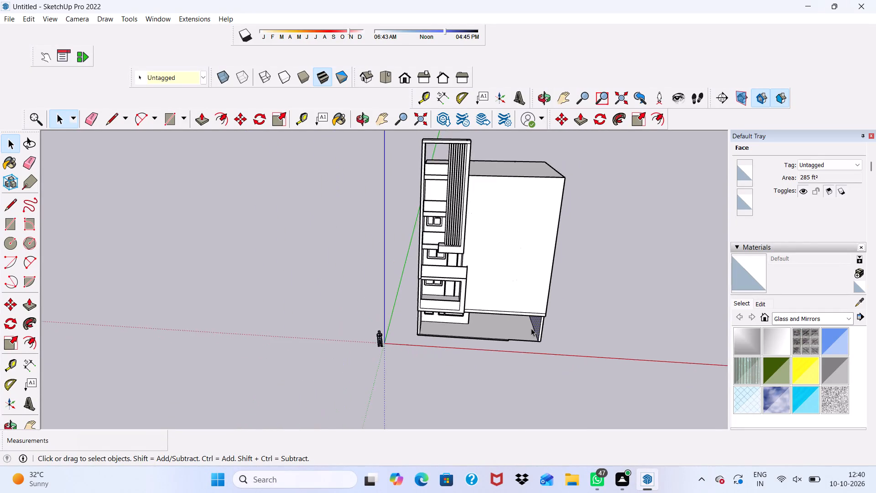
{"action": "middle_click_drag", "start_coordinate": [531, 328], "coordinate": [344, 305]}
{"action": "scroll", "coordinate": [496, 367], "scroll_direction": "up", "scroll_amount": 10}
{"action": "scroll", "coordinate": [466, 311], "scroll_direction": "up", "scroll_amount": 2}
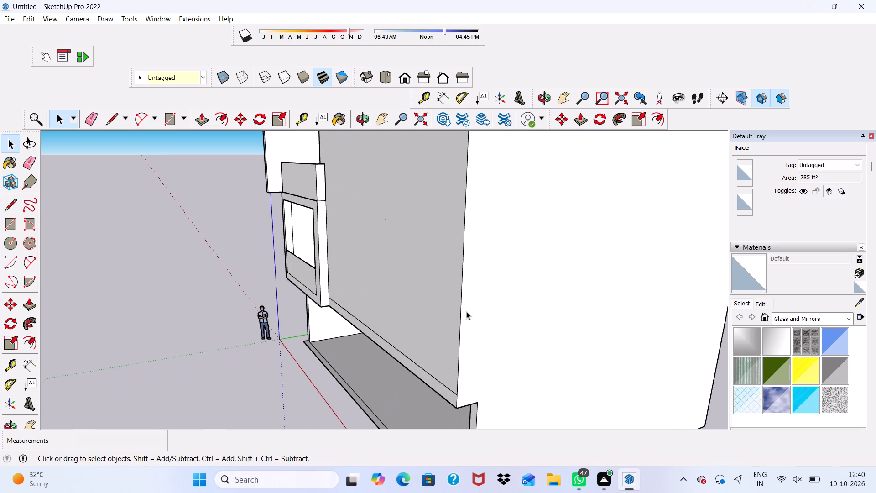
{"action": "scroll", "coordinate": [466, 307], "scroll_direction": "down", "scroll_amount": 5}
{"action": "middle_click_drag", "start_coordinate": [448, 336], "coordinate": [645, 312]}
{"action": "scroll", "coordinate": [645, 334], "scroll_direction": "up", "scroll_amount": 1}
{"action": "scroll", "coordinate": [592, 332], "scroll_direction": "down", "scroll_amount": 10}
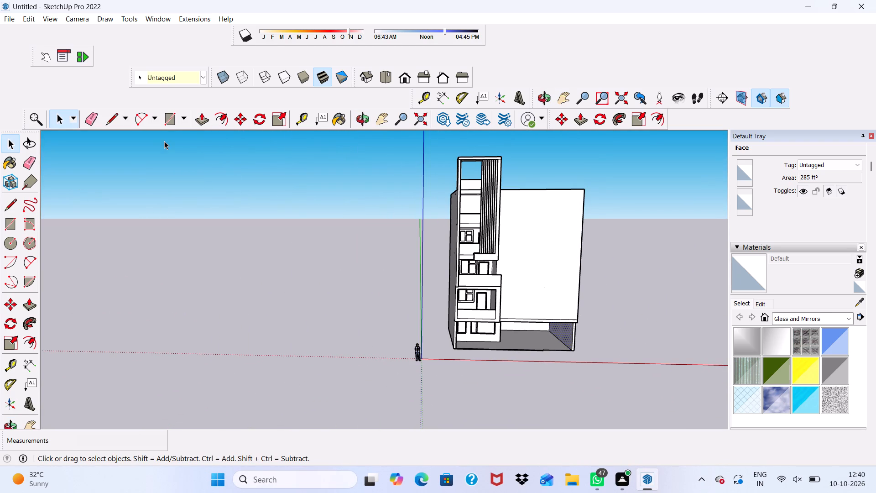
Draw a vertical rectangle about 6' 2" by 43' 6" on the plain facade beside the narrow panel, from top to bottom edge.
{"action": "left_click", "coordinate": [170, 122]}
{"action": "scroll", "coordinate": [427, 226], "scroll_direction": "up", "scroll_amount": 2}
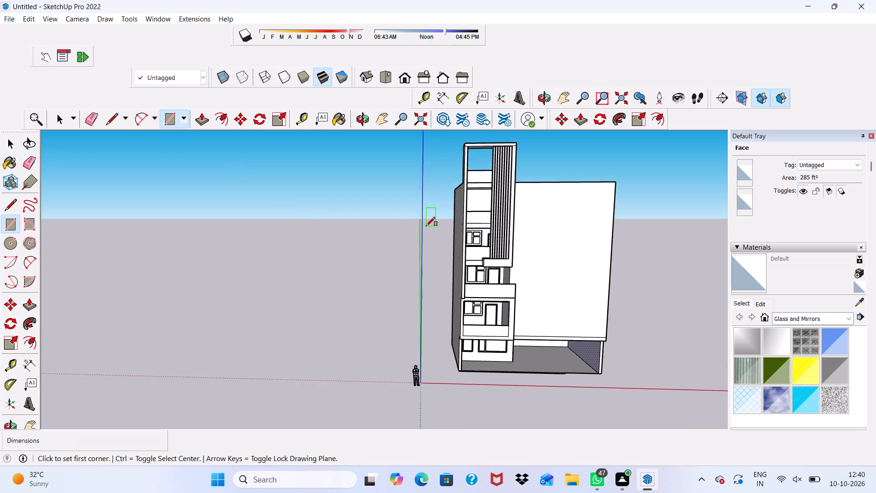
{"action": "scroll", "coordinate": [426, 226], "scroll_direction": "up", "scroll_amount": 7}
{"action": "scroll", "coordinate": [436, 210], "scroll_direction": "down", "scroll_amount": 10}
{"action": "scroll", "coordinate": [417, 181], "scroll_direction": "up", "scroll_amount": 4}
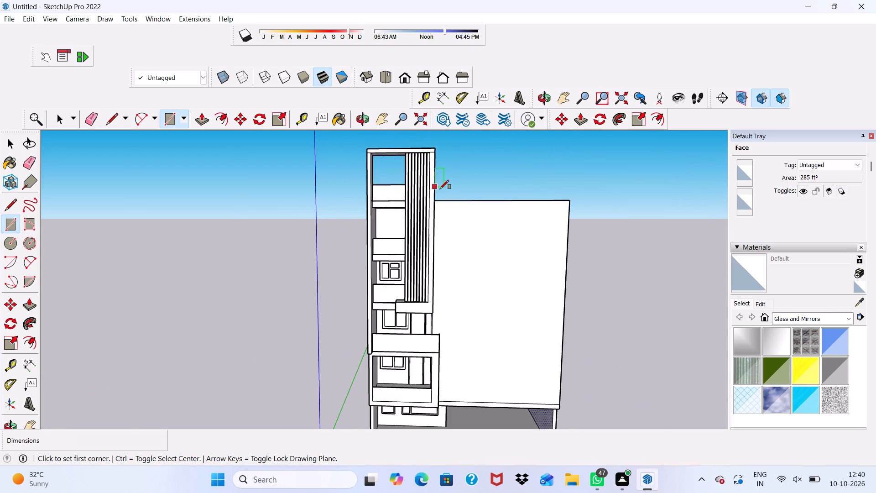
{"action": "scroll", "coordinate": [440, 189], "scroll_direction": "up", "scroll_amount": 10}
{"action": "left_click", "coordinate": [449, 216]}
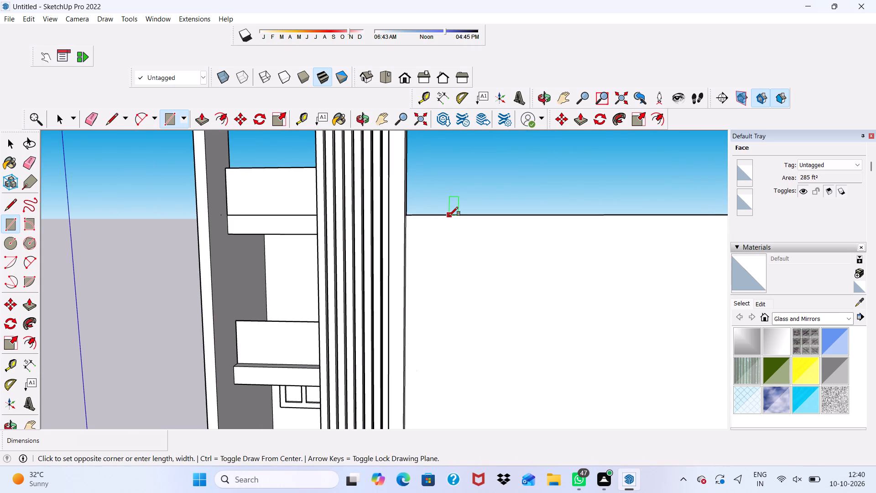
{"action": "scroll", "coordinate": [449, 216], "scroll_direction": "down", "scroll_amount": 16}
{"action": "scroll", "coordinate": [504, 340], "scroll_direction": "up", "scroll_amount": 2}
{"action": "scroll", "coordinate": [504, 340], "scroll_direction": "down", "scroll_amount": 4}
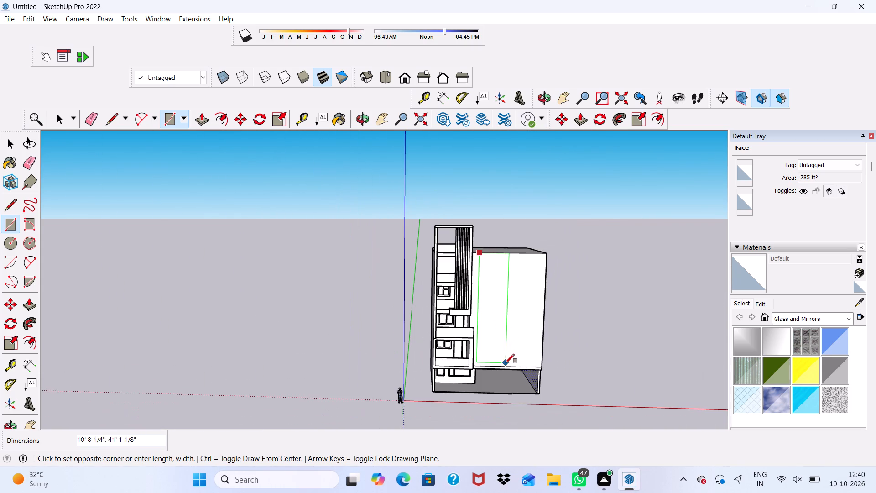
{"action": "middle_click_drag", "start_coordinate": [506, 363], "coordinate": [491, 373]}
{"action": "scroll", "coordinate": [491, 373], "scroll_direction": "up", "scroll_amount": 11}
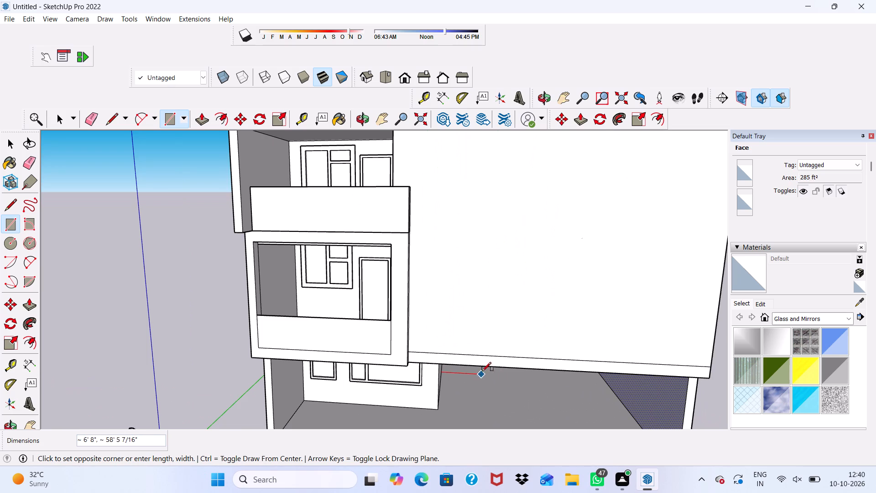
{"action": "scroll", "coordinate": [486, 354], "scroll_direction": "up", "scroll_amount": 4}
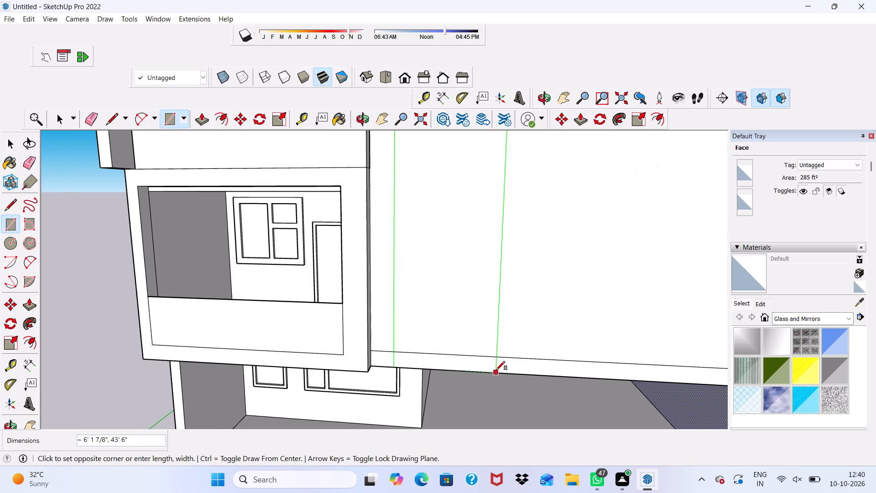
{"action": "left_click", "coordinate": [496, 370]}
{"action": "key", "text": "space"}
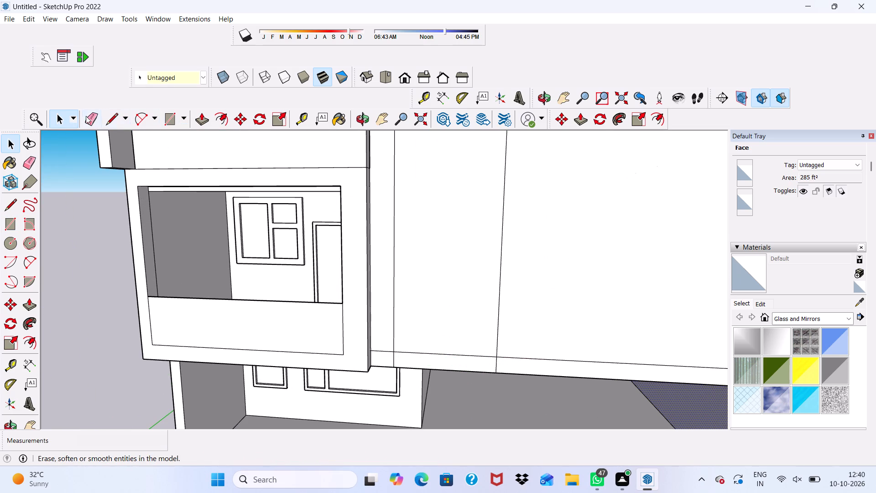
Erase the horizontal line near the facade's lower edge across the new vertical strip and the plain face beyond it.
{"action": "left_click", "coordinate": [90, 110]}
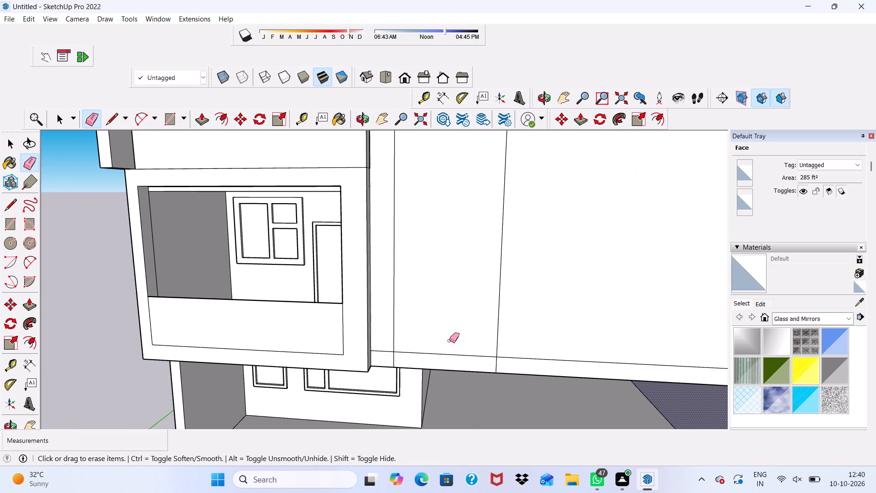
{"action": "left_click_drag", "start_coordinate": [450, 341], "coordinate": [454, 362]}
{"action": "left_click_drag", "start_coordinate": [594, 354], "coordinate": [595, 363]}
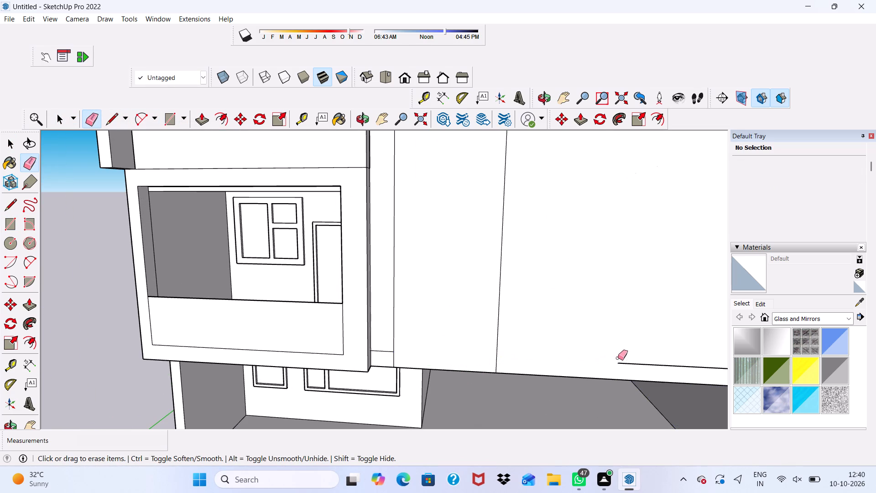
{"action": "left_click_drag", "start_coordinate": [620, 357], "coordinate": [642, 366]}
{"action": "left_click", "coordinate": [642, 366]}
{"action": "scroll", "coordinate": [642, 366], "scroll_direction": "down", "scroll_amount": 1}
{"action": "key", "text": "space"}
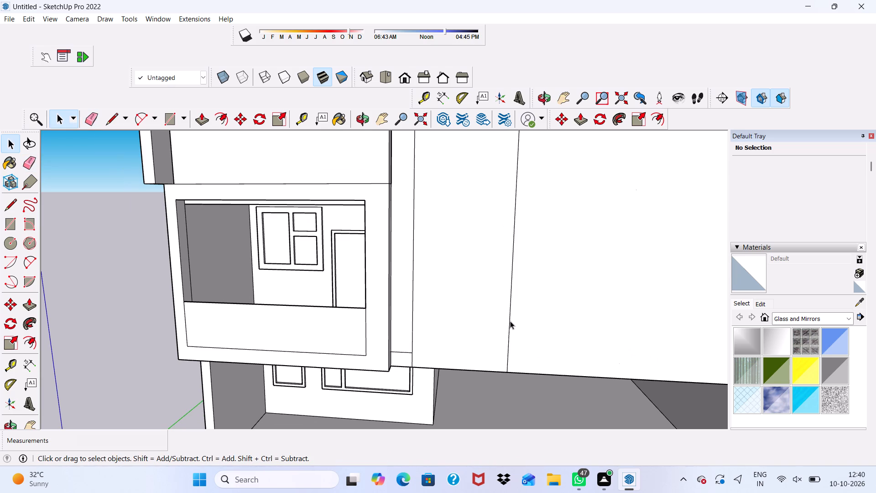
Push/Pull the new vertical facade strip outward 6".
{"action": "left_click", "coordinate": [460, 316]}
{"action": "left_click", "coordinate": [200, 121]}
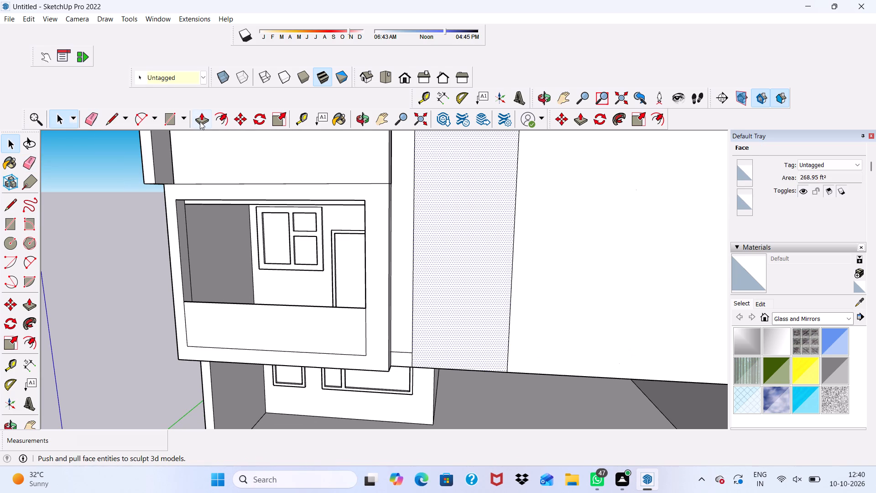
{"action": "left_click", "coordinate": [467, 262]}
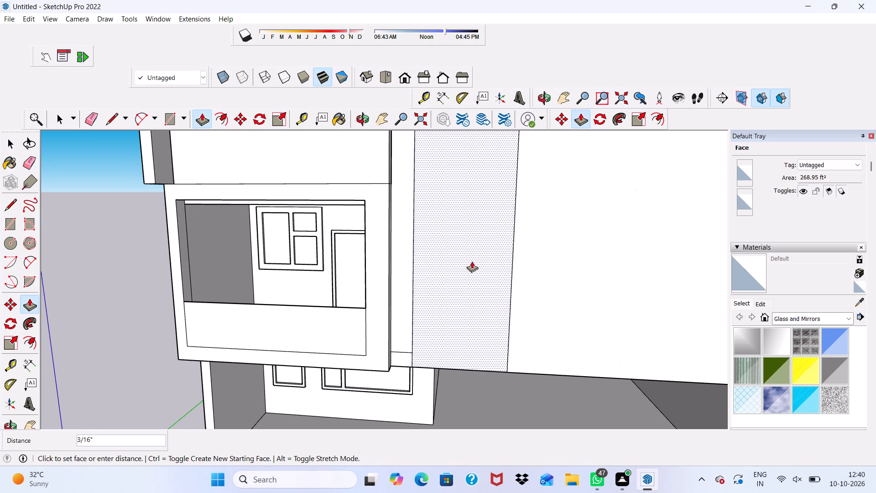
{"action": "scroll", "coordinate": [485, 265], "scroll_direction": "down", "scroll_amount": 4}
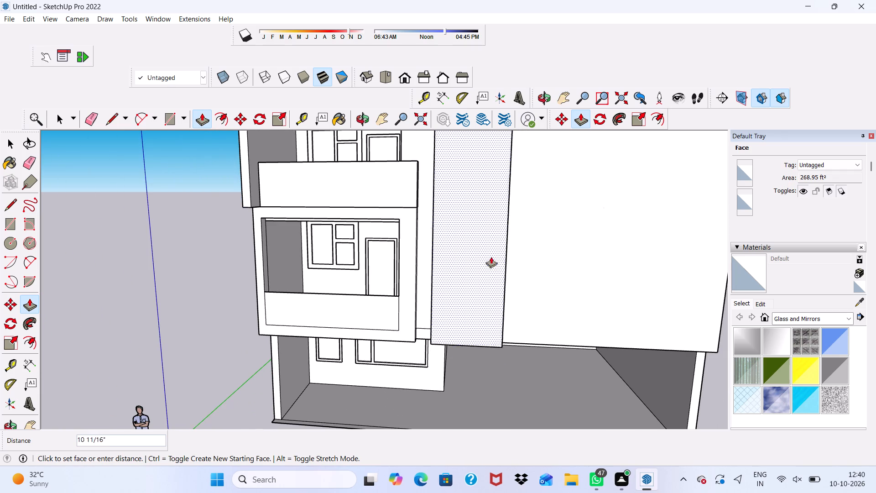
{"action": "scroll", "coordinate": [510, 277], "scroll_direction": "down", "scroll_amount": 1}
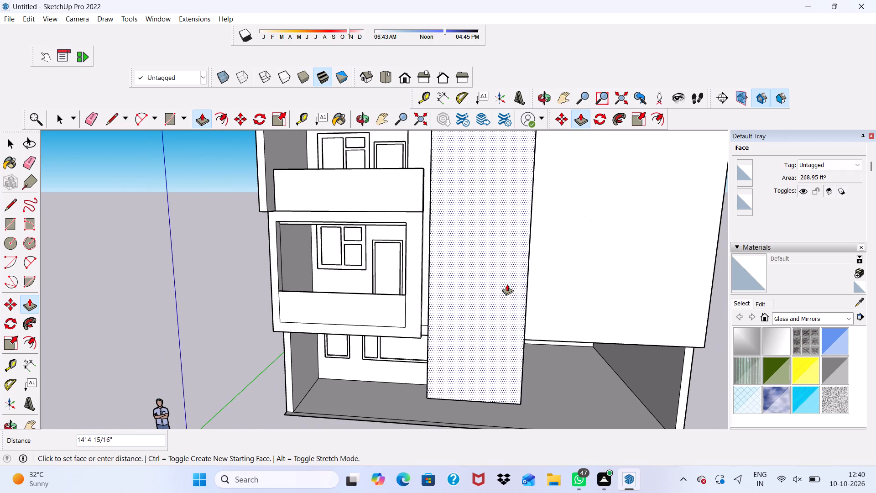
{"action": "middle_click_drag", "start_coordinate": [507, 284], "coordinate": [402, 315]}
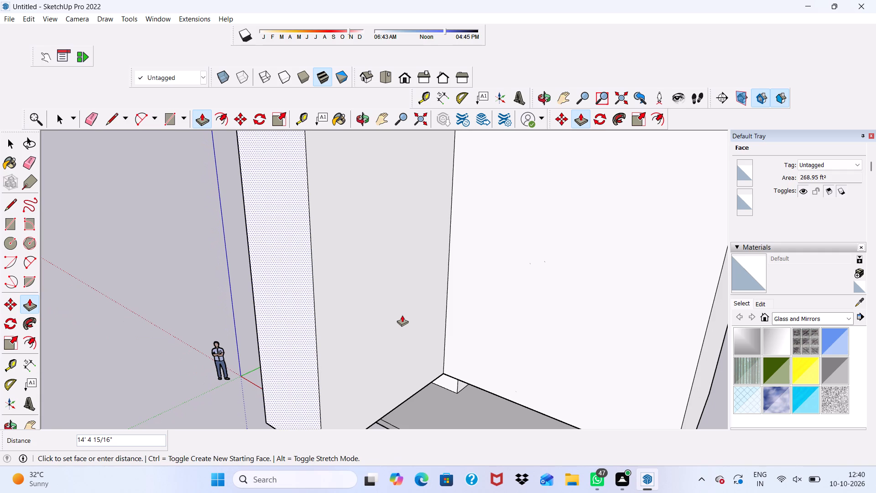
{"action": "key", "text": "6"}
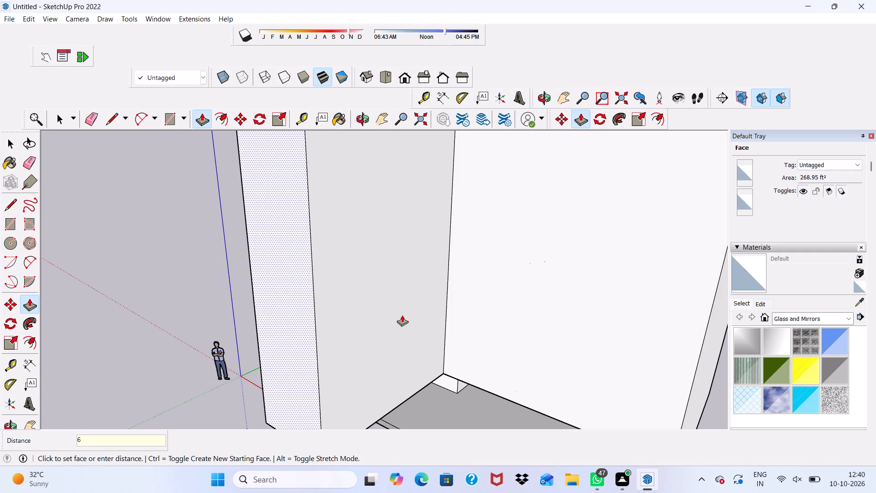
{"action": "key", "text": "shift+quotedbl"}
{"action": "key", "text": "Return"}
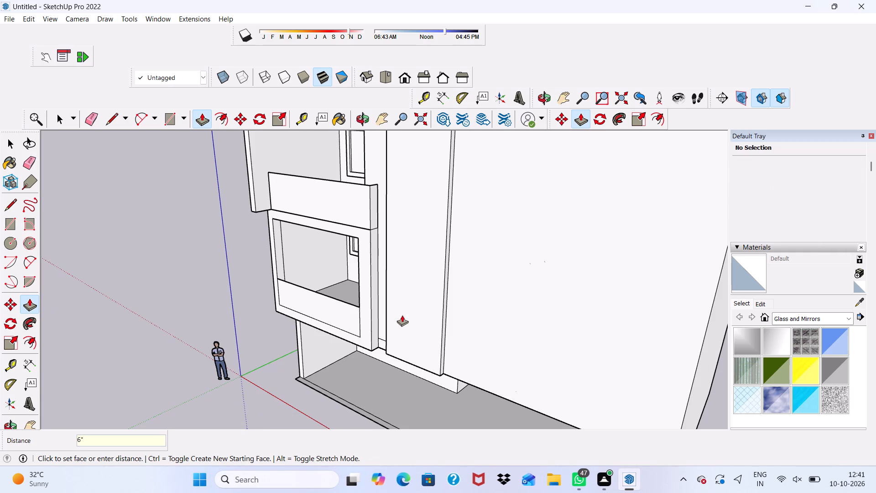
{"action": "key", "text": "space"}
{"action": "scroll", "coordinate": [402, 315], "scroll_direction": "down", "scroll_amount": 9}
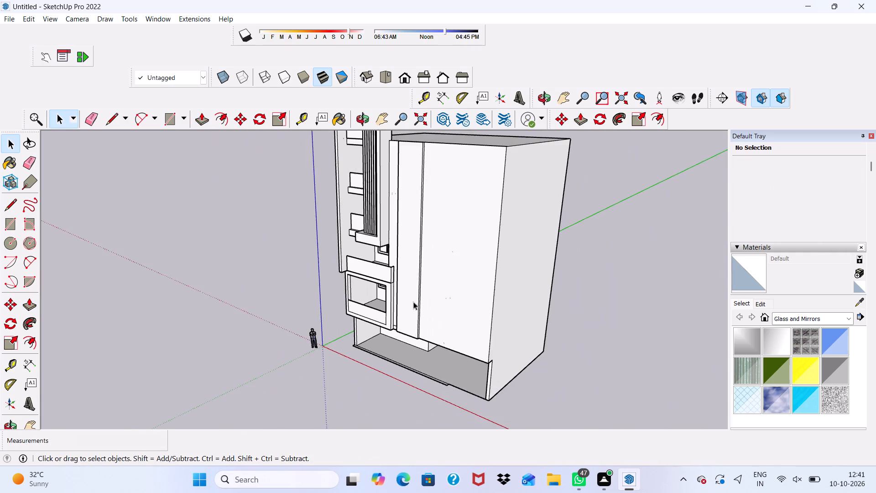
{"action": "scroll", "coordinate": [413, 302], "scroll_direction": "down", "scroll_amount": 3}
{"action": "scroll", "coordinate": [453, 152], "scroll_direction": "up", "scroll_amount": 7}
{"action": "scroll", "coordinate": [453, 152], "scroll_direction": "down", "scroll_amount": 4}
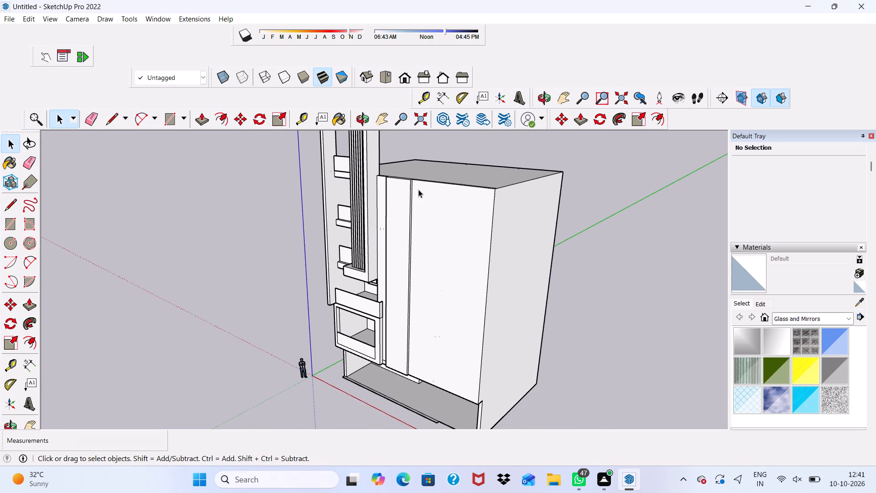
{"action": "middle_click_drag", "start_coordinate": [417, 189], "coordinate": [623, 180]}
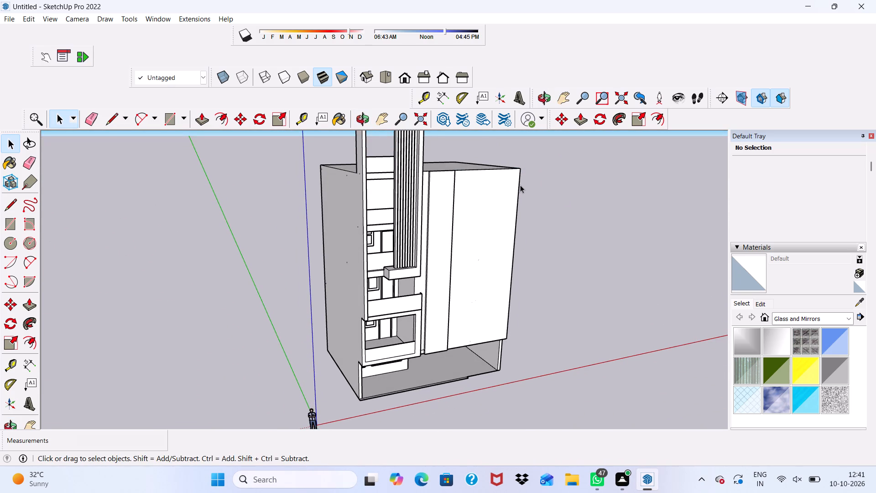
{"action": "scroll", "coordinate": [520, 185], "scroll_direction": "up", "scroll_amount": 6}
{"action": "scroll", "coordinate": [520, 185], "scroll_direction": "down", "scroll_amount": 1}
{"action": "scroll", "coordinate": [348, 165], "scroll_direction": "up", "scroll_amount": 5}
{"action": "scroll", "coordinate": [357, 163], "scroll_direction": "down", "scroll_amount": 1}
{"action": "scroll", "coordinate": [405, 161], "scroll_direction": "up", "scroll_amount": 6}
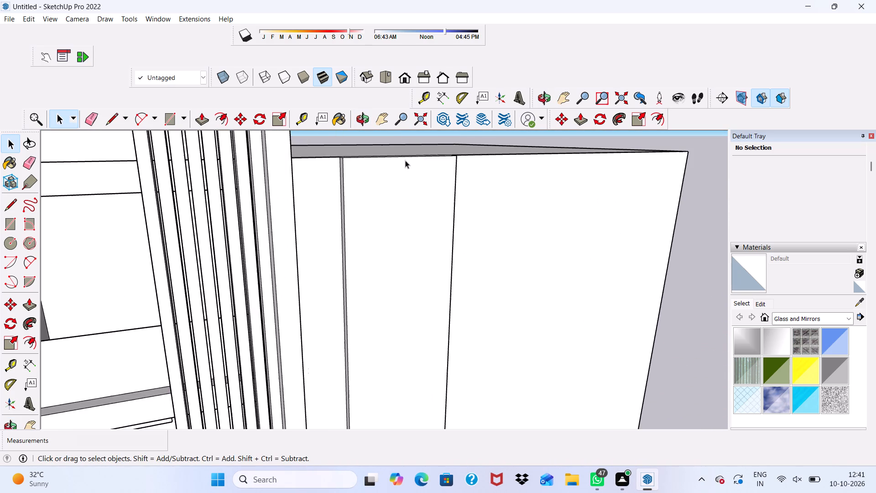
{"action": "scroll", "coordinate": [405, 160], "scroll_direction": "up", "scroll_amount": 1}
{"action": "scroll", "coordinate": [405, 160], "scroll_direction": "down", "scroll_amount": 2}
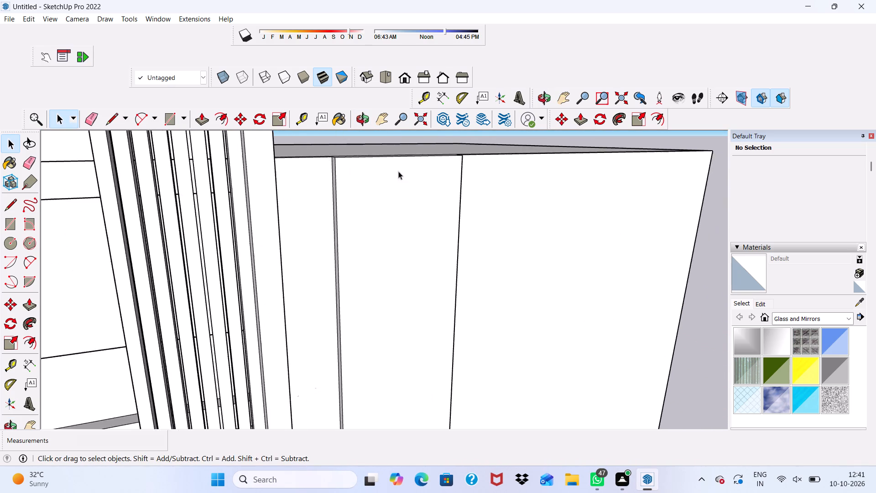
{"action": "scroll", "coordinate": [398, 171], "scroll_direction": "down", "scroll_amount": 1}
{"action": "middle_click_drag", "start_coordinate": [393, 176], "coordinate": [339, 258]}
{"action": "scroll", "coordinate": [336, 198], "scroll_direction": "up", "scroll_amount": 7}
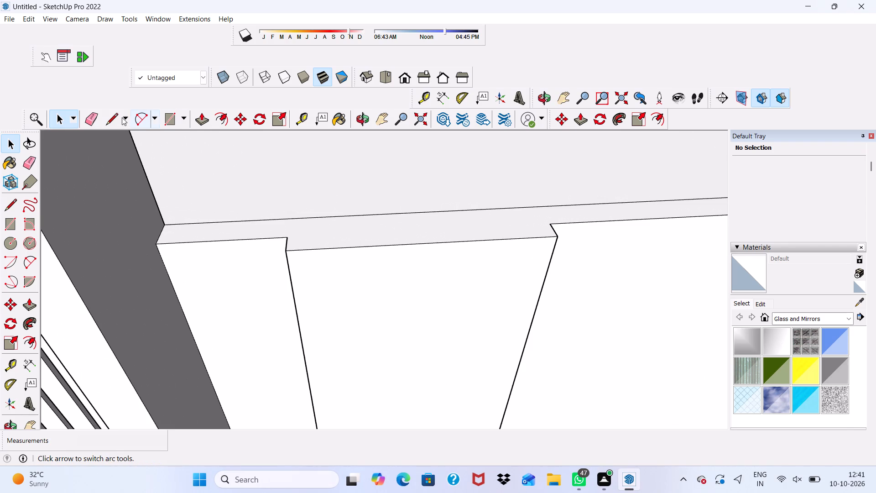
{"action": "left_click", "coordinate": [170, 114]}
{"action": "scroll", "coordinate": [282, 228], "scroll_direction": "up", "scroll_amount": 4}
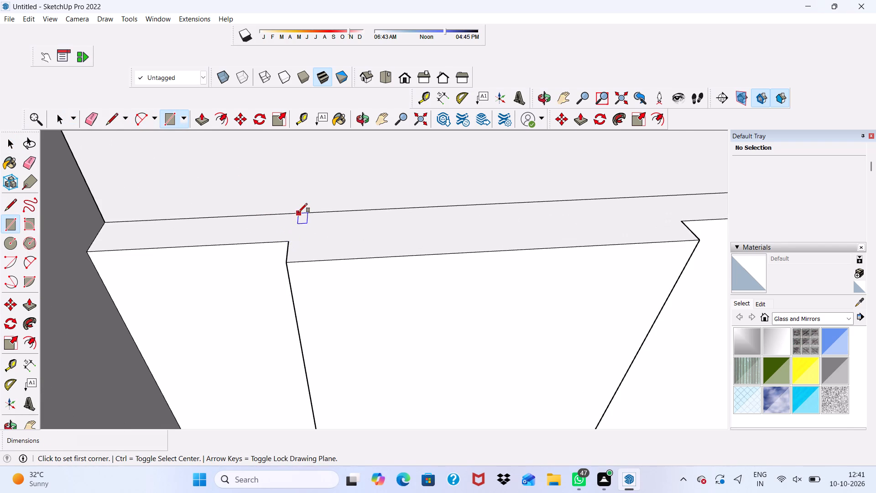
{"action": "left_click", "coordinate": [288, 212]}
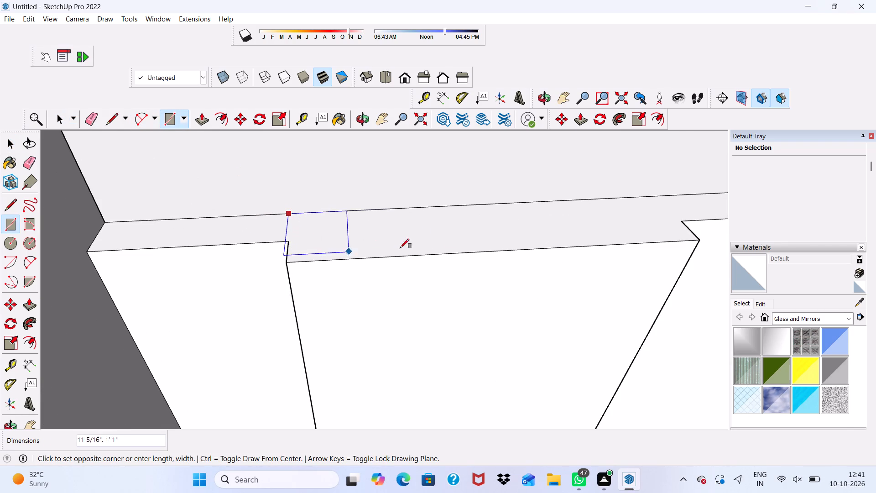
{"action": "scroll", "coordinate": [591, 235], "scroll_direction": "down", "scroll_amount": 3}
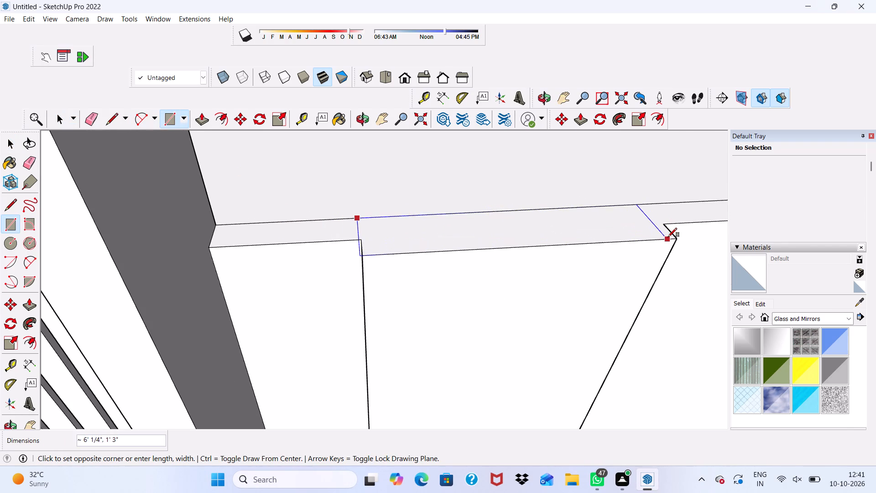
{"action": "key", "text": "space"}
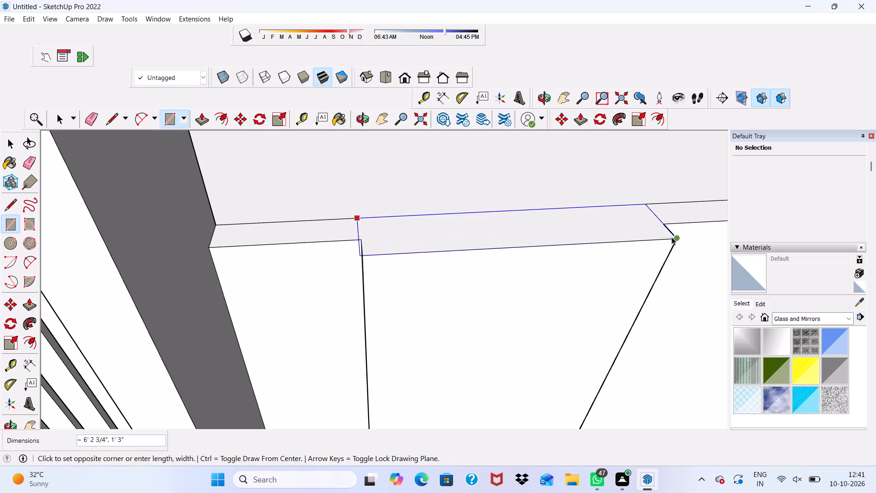
Draw two 9" lines across the top ledge, extending both side edges of the raised strip back to the ledge's rear edge.
{"action": "left_click", "coordinate": [114, 121]}
{"action": "scroll", "coordinate": [438, 282], "scroll_direction": "up", "scroll_amount": 4}
{"action": "scroll", "coordinate": [321, 218], "scroll_direction": "up", "scroll_amount": 5}
{"action": "left_click", "coordinate": [321, 218]}
{"action": "left_click", "coordinate": [320, 169]}
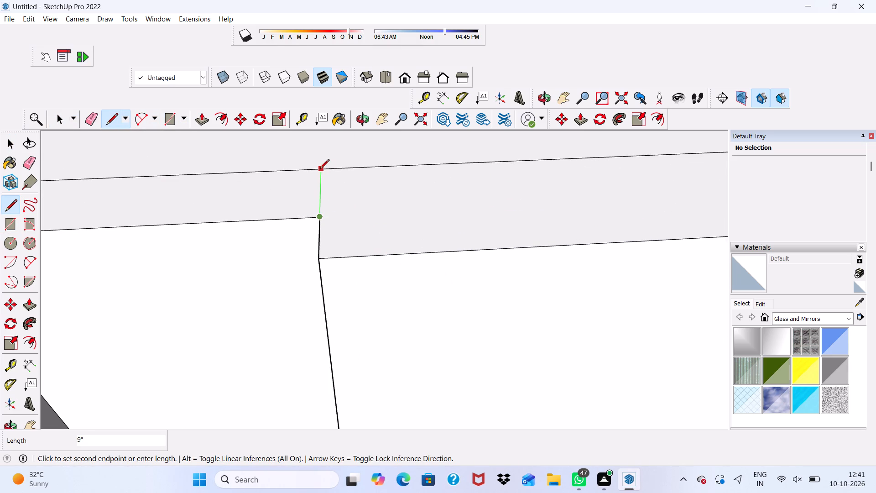
{"action": "scroll", "coordinate": [320, 175], "scroll_direction": "down", "scroll_amount": 10}
{"action": "scroll", "coordinate": [654, 210], "scroll_direction": "up", "scroll_amount": 9}
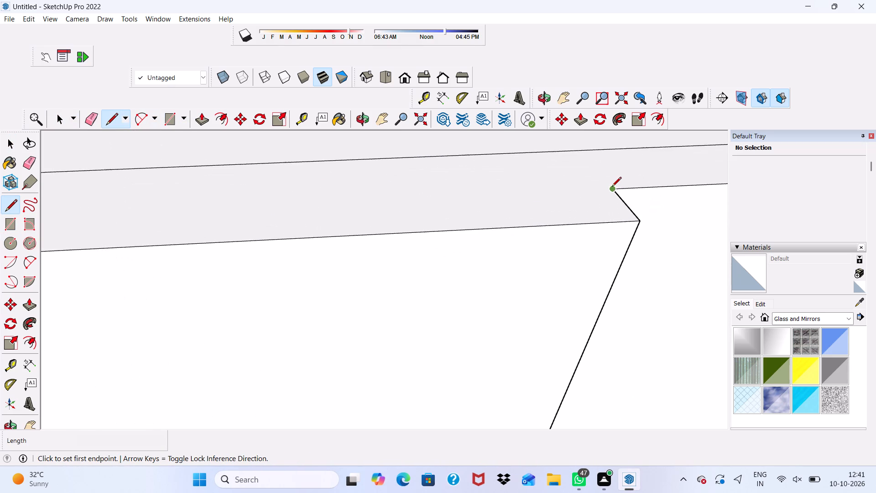
{"action": "left_click", "coordinate": [614, 190]}
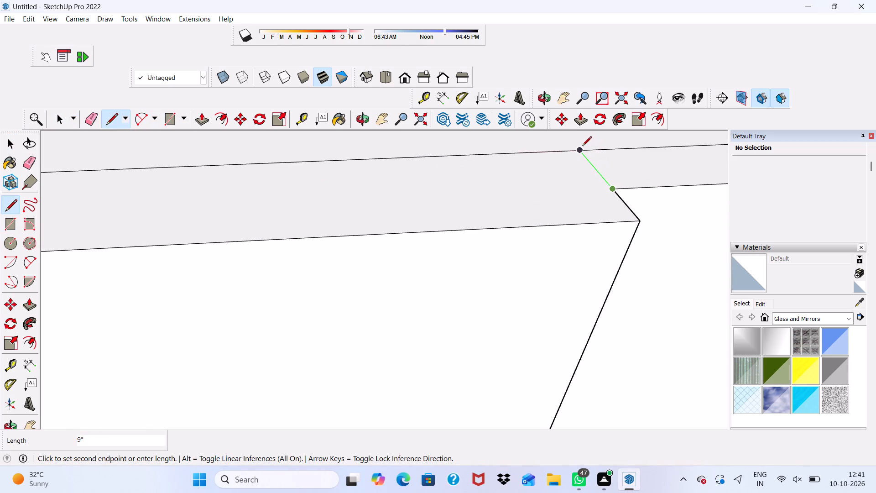
{"action": "left_click", "coordinate": [582, 147]}
{"action": "key", "text": "space"}
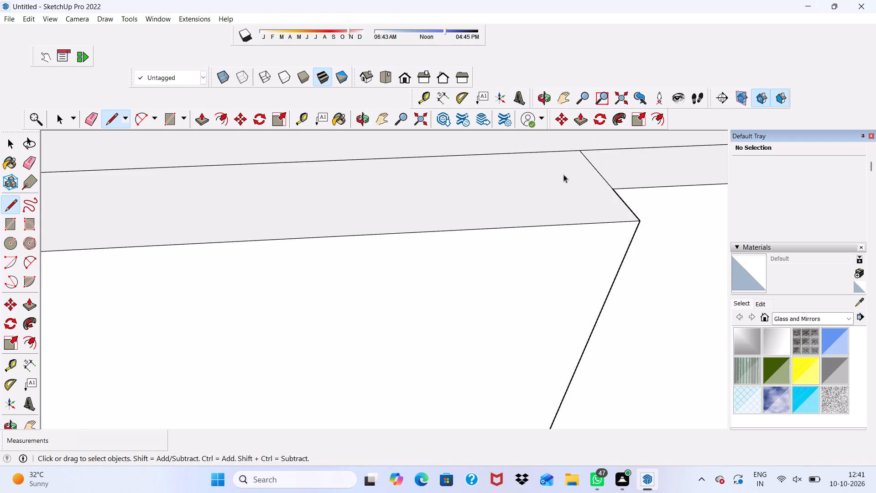
Push/Pull the raised strip's top face upward 5".
{"action": "scroll", "coordinate": [522, 207], "scroll_direction": "down", "scroll_amount": 1}
{"action": "left_click", "coordinate": [474, 219]}
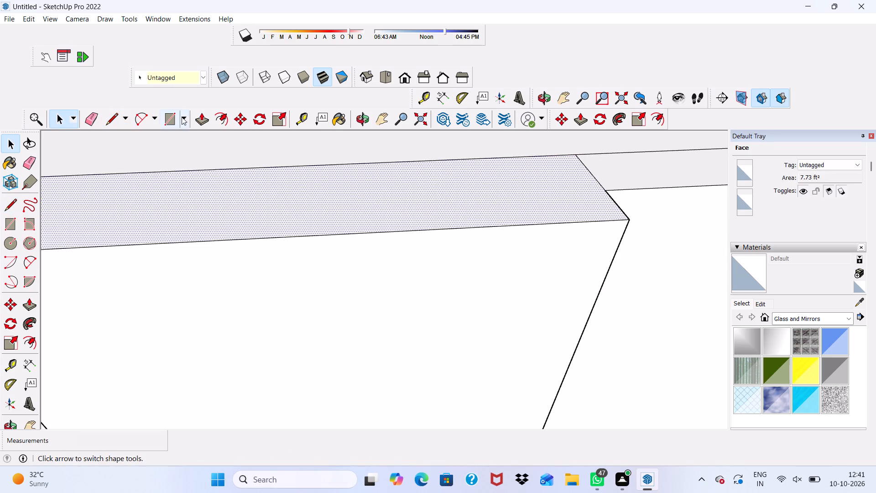
{"action": "left_click", "coordinate": [202, 118]}
{"action": "left_click", "coordinate": [214, 199]}
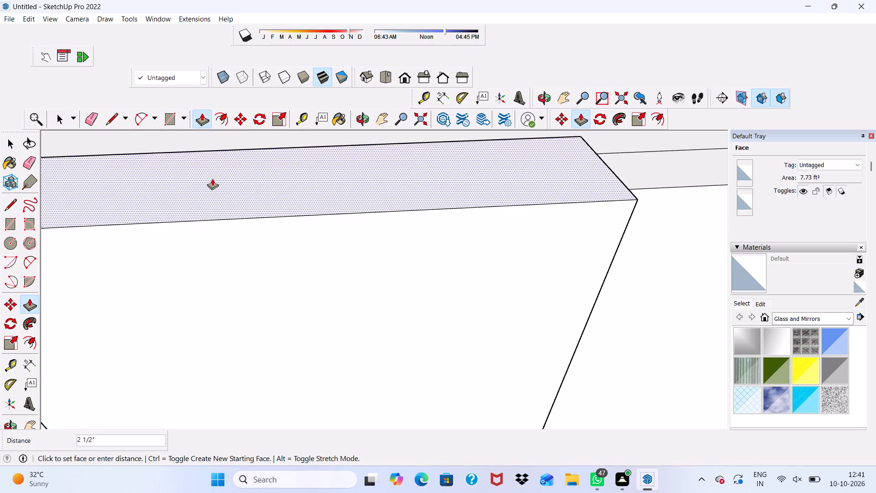
{"action": "left_click", "coordinate": [209, 157]}
Draw a tall rectangle about 32' 7" by 3' 5 1/4" on the raised strip's front face, inset from its edges.
{"action": "scroll", "coordinate": [209, 157], "scroll_direction": "down", "scroll_amount": 5}
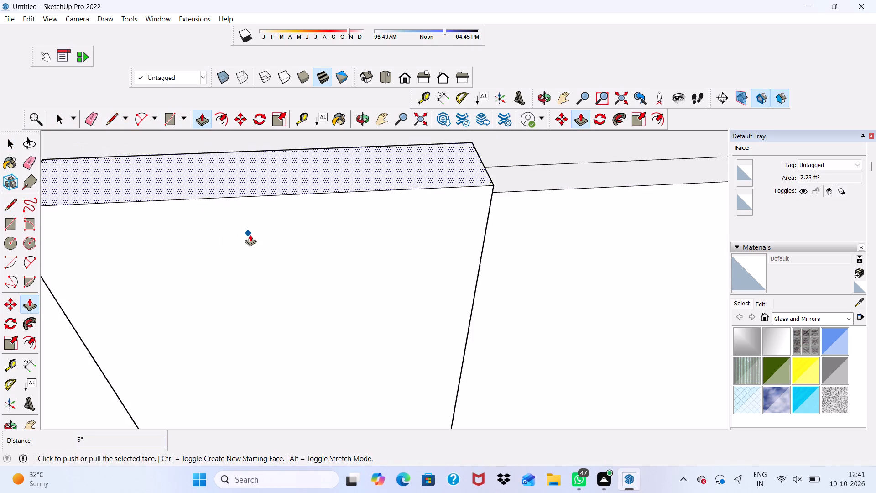
{"action": "scroll", "coordinate": [250, 235], "scroll_direction": "down", "scroll_amount": 5}
{"action": "middle_click_drag", "start_coordinate": [253, 247], "coordinate": [244, 110]}
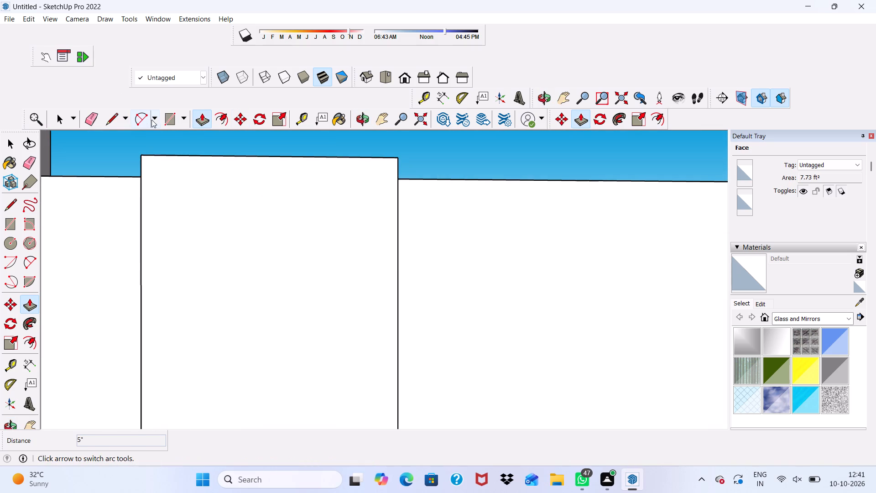
{"action": "left_click", "coordinate": [167, 118]}
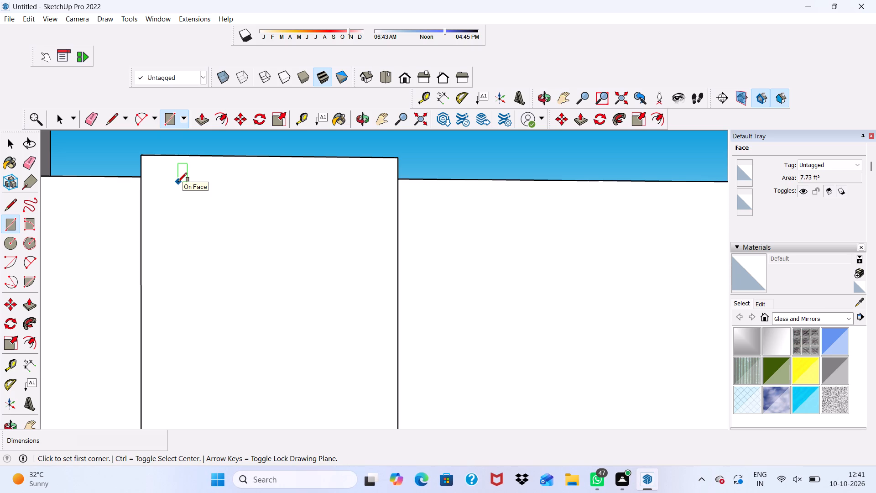
{"action": "scroll", "coordinate": [178, 182], "scroll_direction": "down", "scroll_amount": 15}
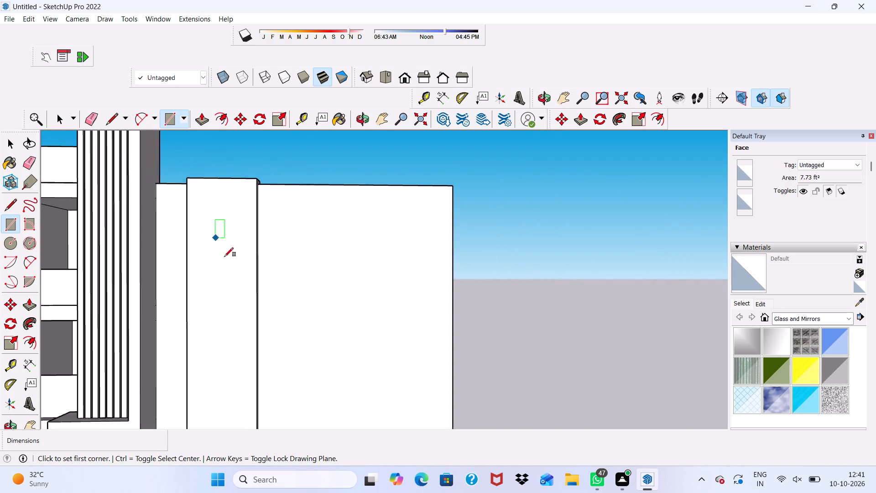
{"action": "scroll", "coordinate": [224, 257], "scroll_direction": "down", "scroll_amount": 7}
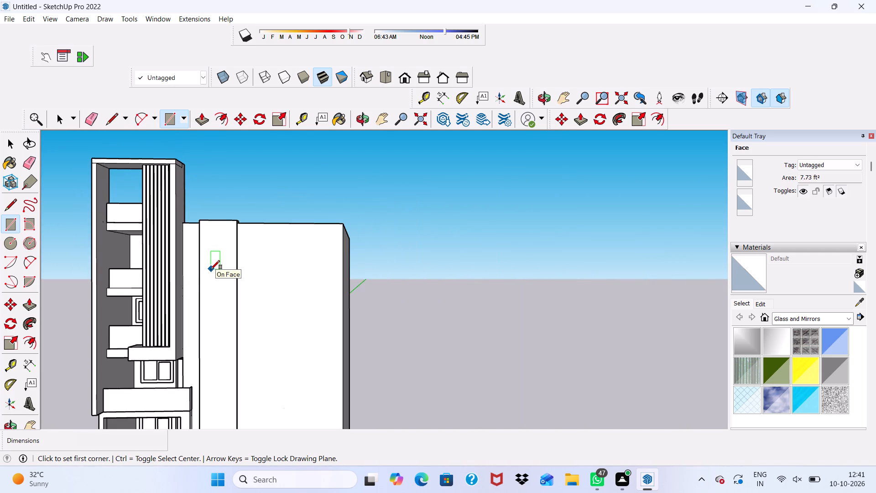
{"action": "scroll", "coordinate": [203, 283], "scroll_direction": "up", "scroll_amount": 5}
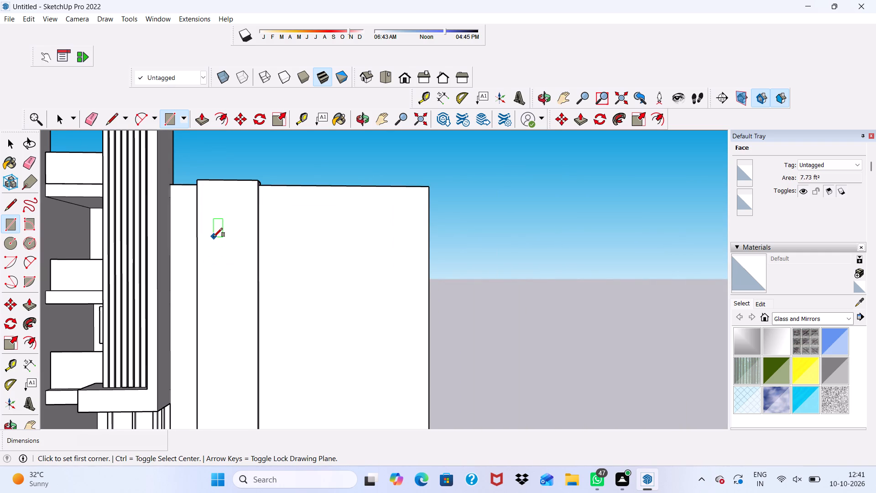
{"action": "left_click", "coordinate": [211, 236]}
{"action": "scroll", "coordinate": [256, 237], "scroll_direction": "down", "scroll_amount": 5}
{"action": "scroll", "coordinate": [240, 282], "scroll_direction": "up", "scroll_amount": 5}
{"action": "scroll", "coordinate": [244, 280], "scroll_direction": "down", "scroll_amount": 7}
{"action": "scroll", "coordinate": [245, 304], "scroll_direction": "up", "scroll_amount": 2}
{"action": "scroll", "coordinate": [245, 304], "scroll_direction": "down", "scroll_amount": 5}
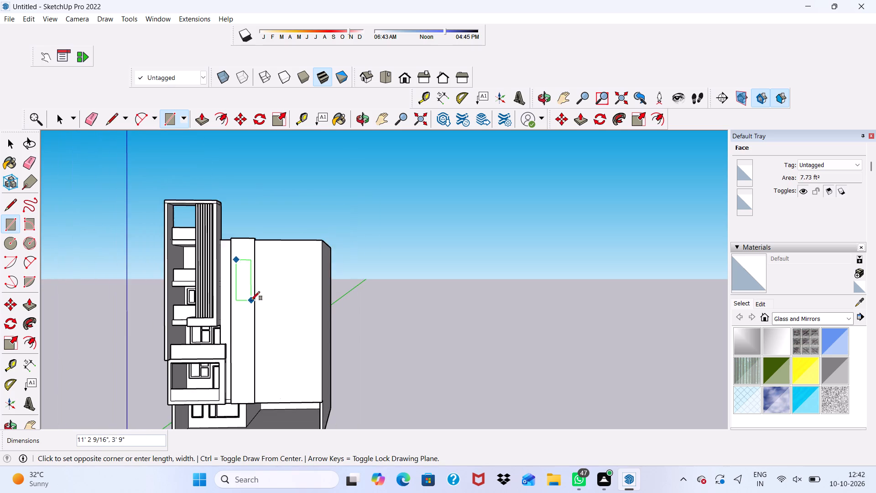
{"action": "scroll", "coordinate": [251, 300], "scroll_direction": "down", "scroll_amount": 2}
{"action": "scroll", "coordinate": [248, 352], "scroll_direction": "up", "scroll_amount": 4}
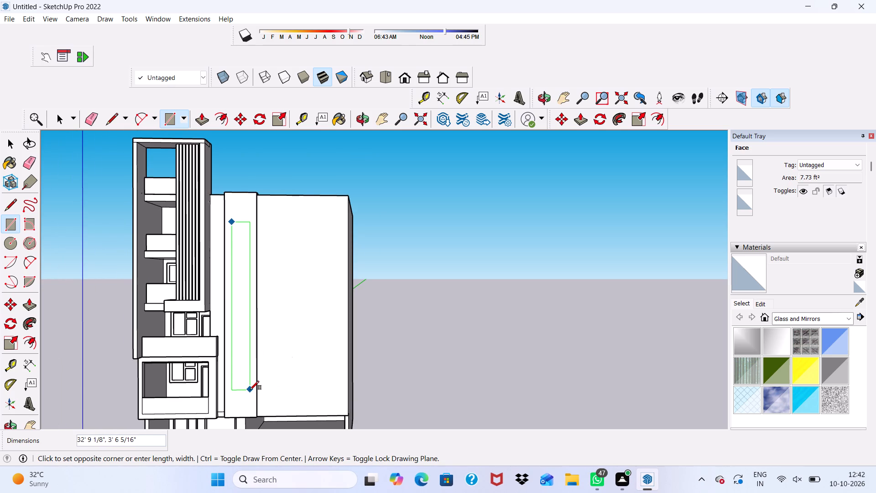
{"action": "left_click", "coordinate": [250, 389]}
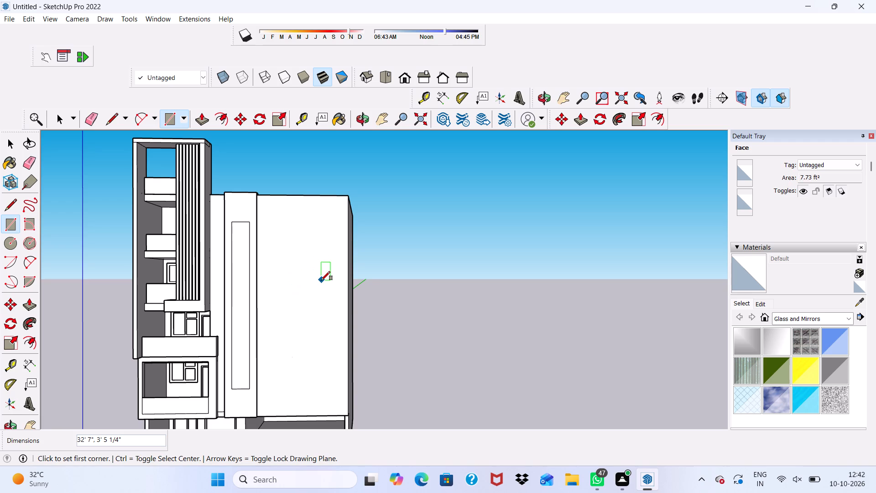
Push/Pull the strip's front face around the inset rectangle outward 3".
{"action": "scroll", "coordinate": [321, 280], "scroll_direction": "up", "scroll_amount": 2}
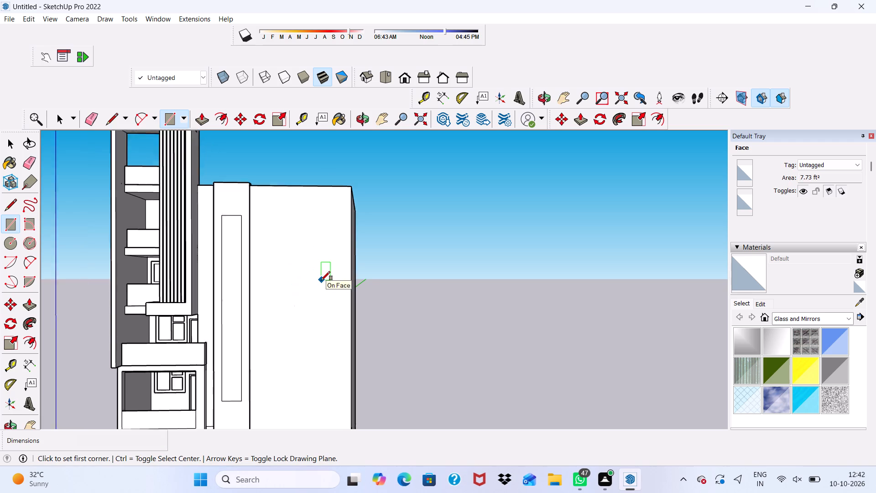
{"action": "key", "text": "space"}
{"action": "scroll", "coordinate": [175, 294], "scroll_direction": "up", "scroll_amount": 5}
{"action": "scroll", "coordinate": [243, 293], "scroll_direction": "up", "scroll_amount": 2}
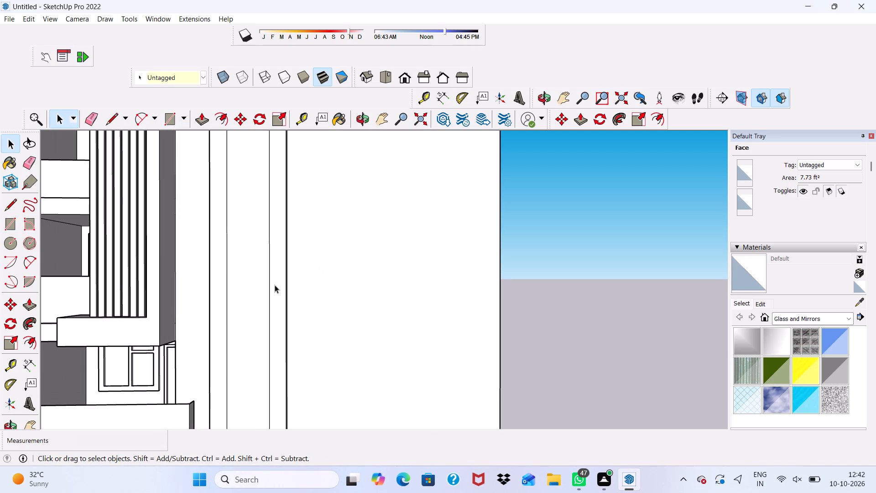
{"action": "left_click", "coordinate": [275, 285]}
{"action": "scroll", "coordinate": [273, 285], "scroll_direction": "down", "scroll_amount": 10}
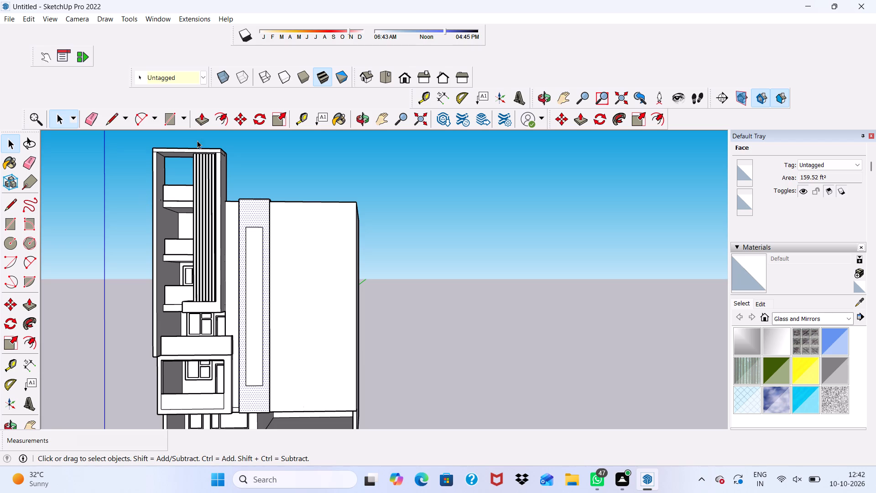
{"action": "left_click", "coordinate": [202, 119]}
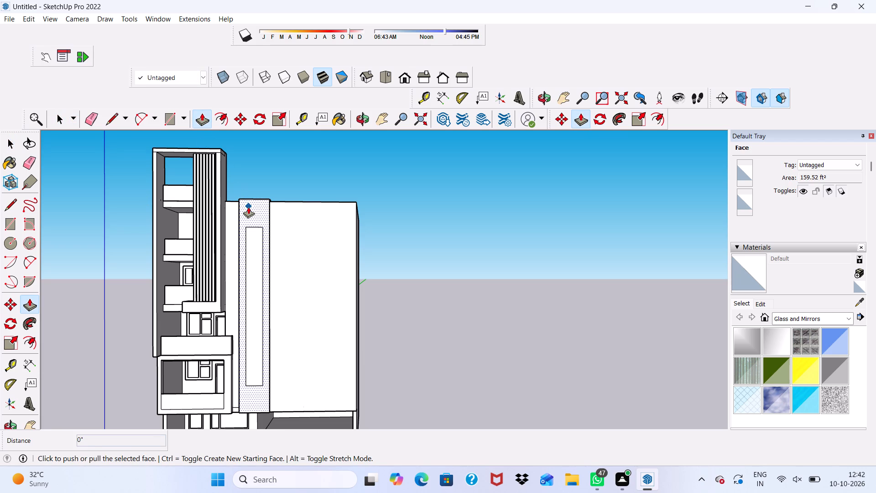
{"action": "left_click", "coordinate": [248, 207]}
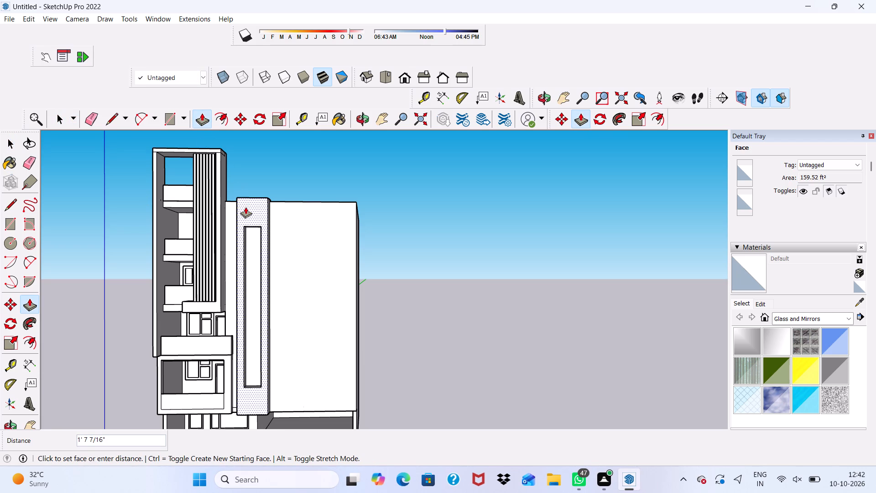
{"action": "key", "text": "3"}
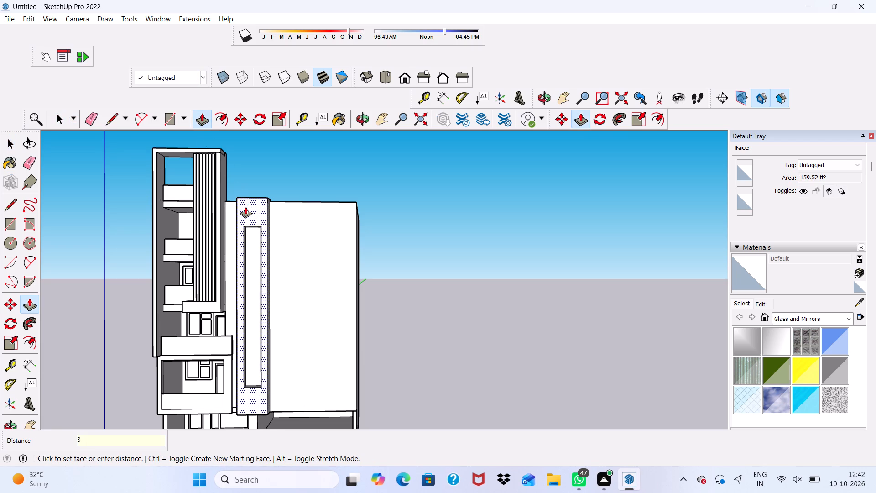
{"action": "key", "text": "shift+quotedbl"}
{"action": "key", "text": "Return"}
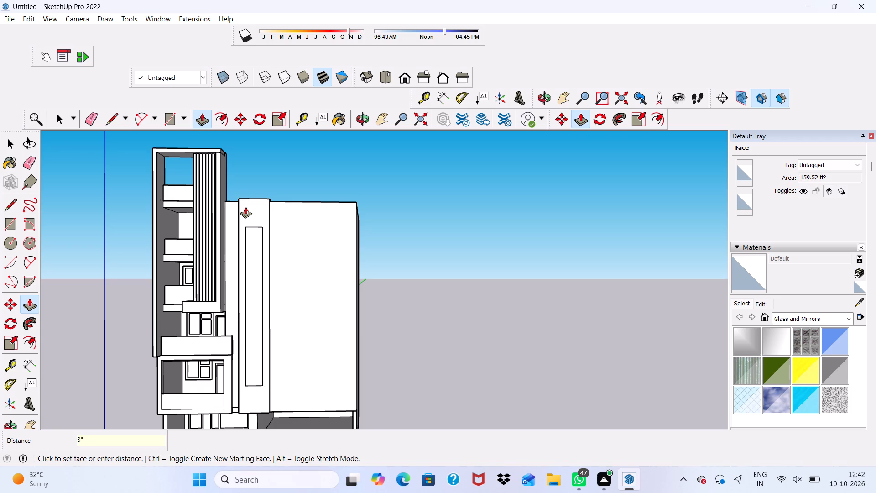
{"action": "key", "text": "space"}
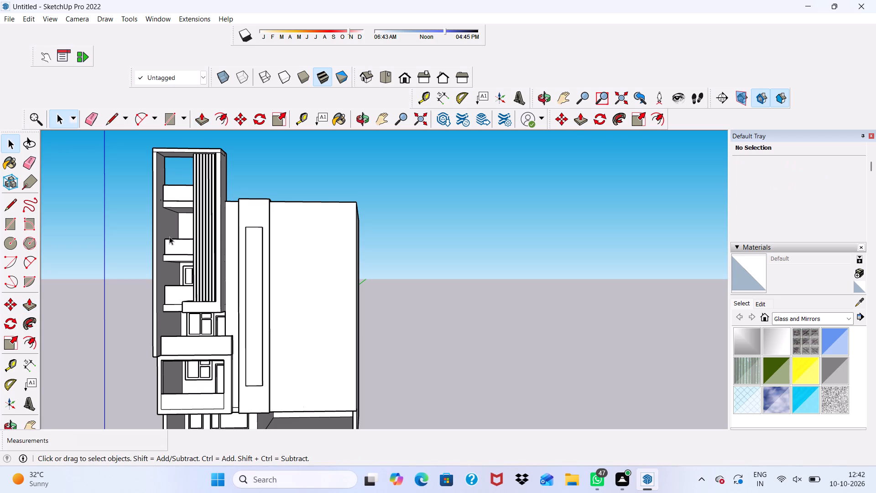
Draw a 3' 5 1/4" by about 4 13/16" rectangle across the top of the recessed panel, from its upper left corner to its right edge.
{"action": "scroll", "coordinate": [189, 268], "scroll_direction": "up", "scroll_amount": 7}
{"action": "middle_click_drag", "start_coordinate": [272, 256], "coordinate": [144, 308]}
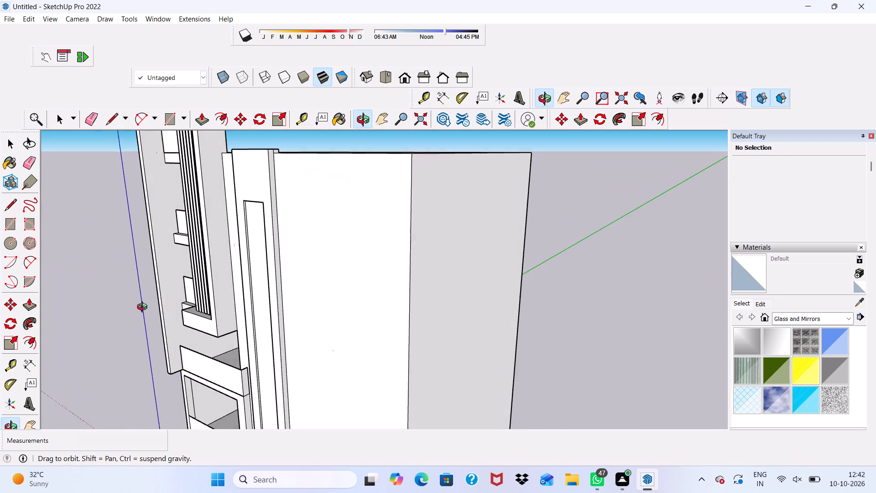
{"action": "middle_click_drag", "start_coordinate": [144, 308], "coordinate": [143, 309]}
{"action": "scroll", "coordinate": [243, 239], "scroll_direction": "up", "scroll_amount": 8}
{"action": "middle_click_drag", "start_coordinate": [253, 210], "coordinate": [315, 175]}
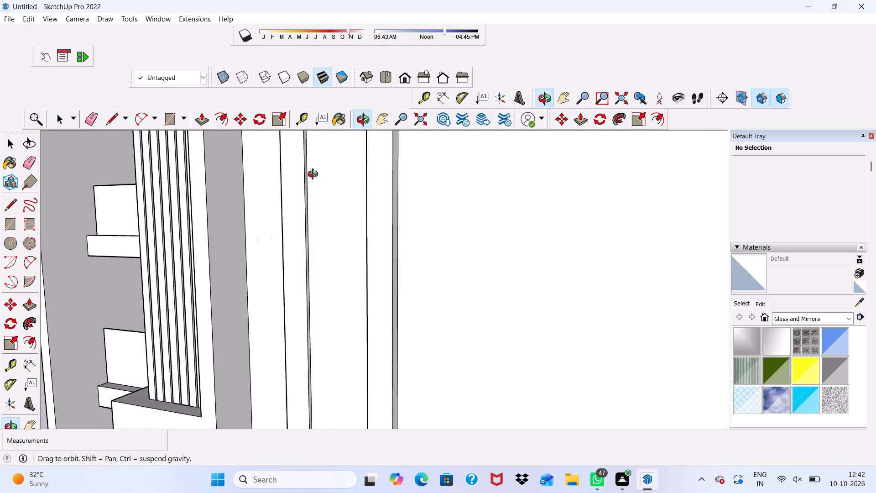
{"action": "middle_click_drag", "start_coordinate": [315, 175], "coordinate": [387, 164]}
{"action": "scroll", "coordinate": [384, 167], "scroll_direction": "up", "scroll_amount": 2}
{"action": "scroll", "coordinate": [367, 199], "scroll_direction": "down", "scroll_amount": 9}
{"action": "scroll", "coordinate": [429, 172], "scroll_direction": "up", "scroll_amount": 5}
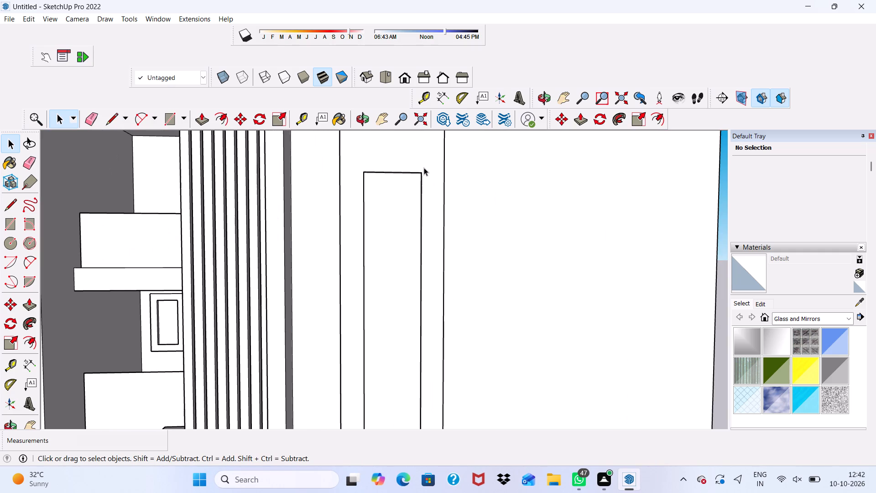
{"action": "scroll", "coordinate": [424, 168], "scroll_direction": "up", "scroll_amount": 1}
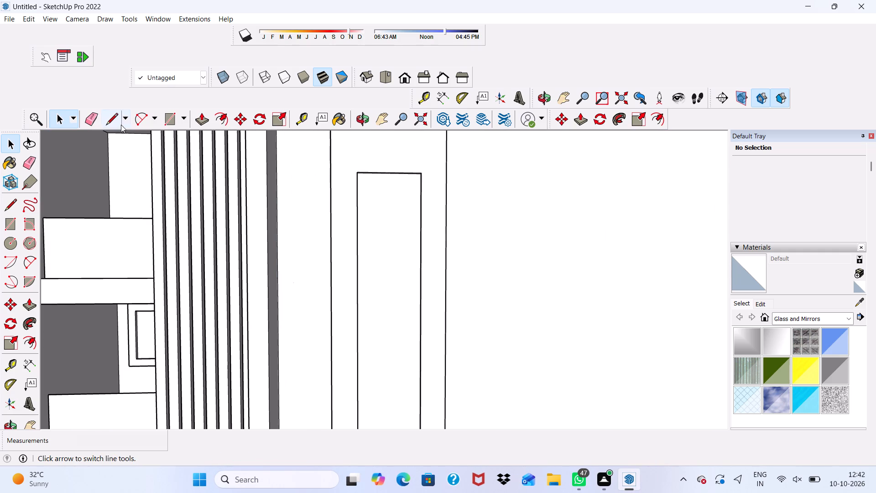
{"action": "left_click", "coordinate": [168, 120]}
{"action": "scroll", "coordinate": [361, 194], "scroll_direction": "up", "scroll_amount": 8}
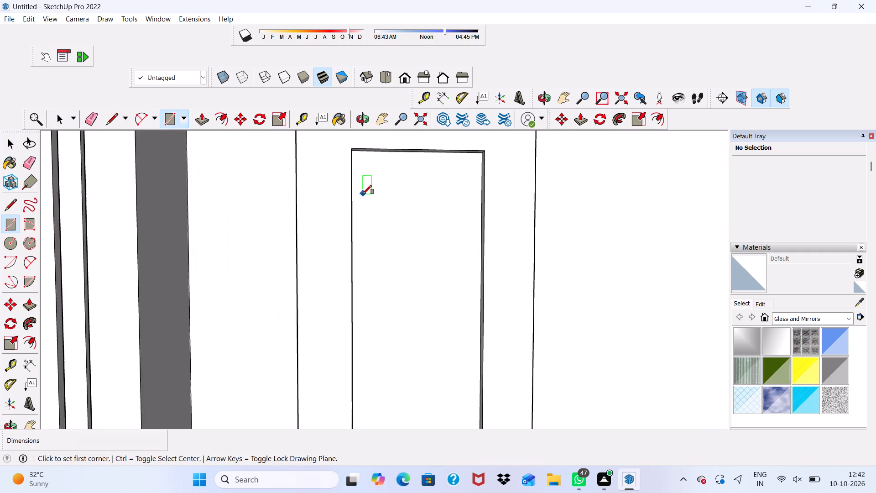
{"action": "middle_click_drag", "start_coordinate": [363, 193], "coordinate": [309, 215]}
{"action": "scroll", "coordinate": [309, 215], "scroll_direction": "up", "scroll_amount": 3}
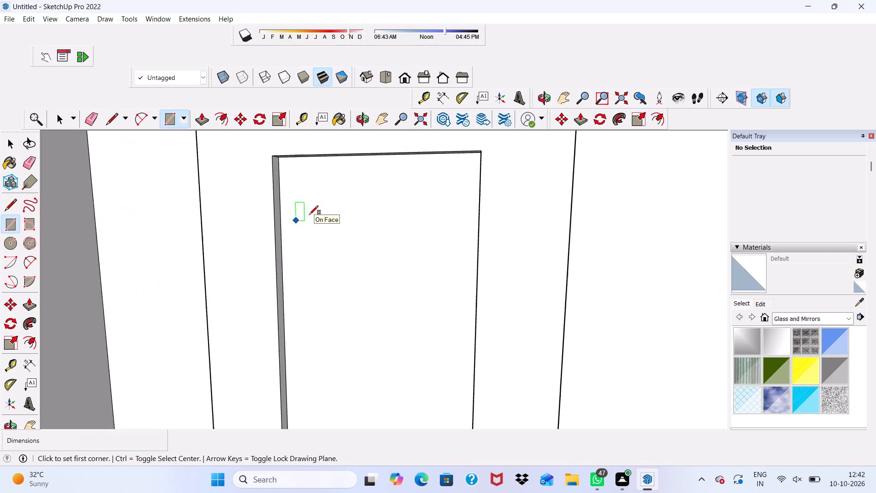
{"action": "scroll", "coordinate": [309, 215], "scroll_direction": "up", "scroll_amount": 5}
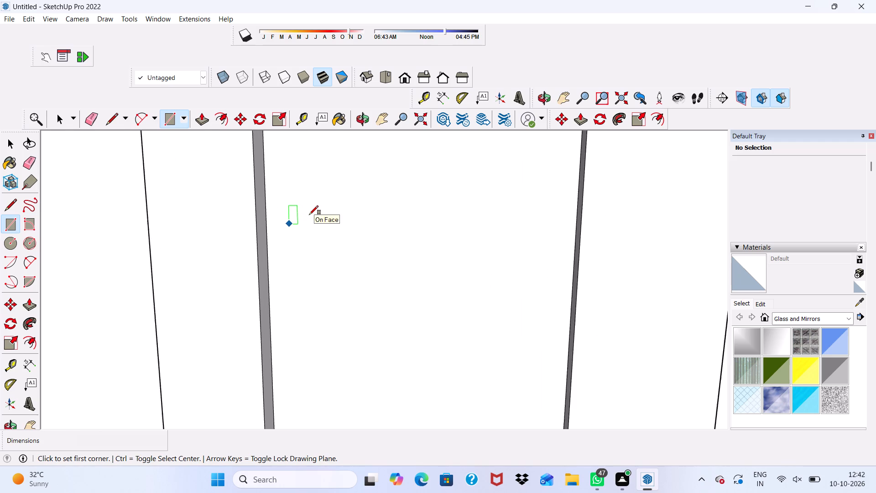
{"action": "scroll", "coordinate": [306, 201], "scroll_direction": "down", "scroll_amount": 12}
{"action": "scroll", "coordinate": [295, 232], "scroll_direction": "up", "scroll_amount": 1}
{"action": "middle_click_drag", "start_coordinate": [295, 232], "coordinate": [295, 140]}
{"action": "scroll", "coordinate": [306, 205], "scroll_direction": "up", "scroll_amount": 2}
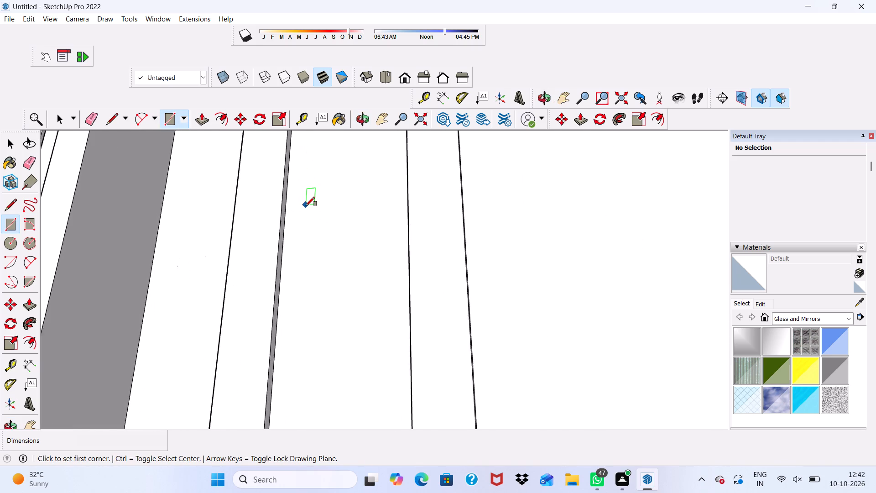
{"action": "scroll", "coordinate": [306, 206], "scroll_direction": "up", "scroll_amount": 3}
{"action": "scroll", "coordinate": [296, 206], "scroll_direction": "down", "scroll_amount": 7}
{"action": "scroll", "coordinate": [290, 169], "scroll_direction": "up", "scroll_amount": 4}
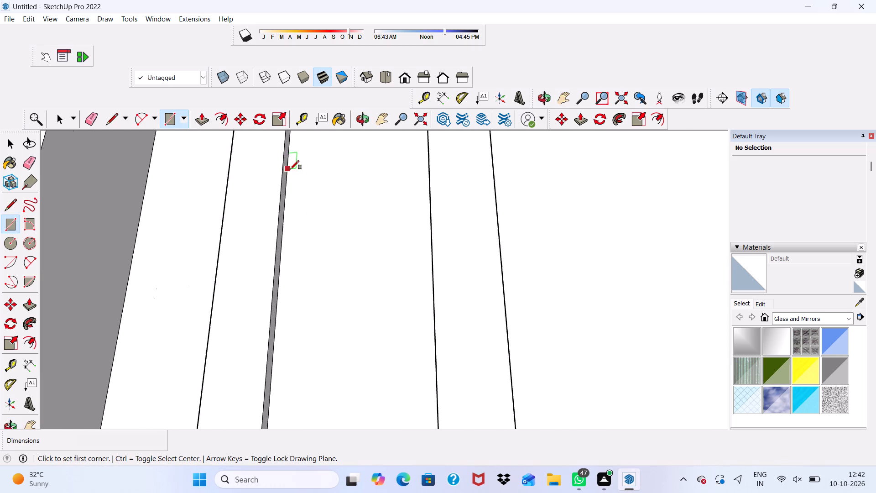
{"action": "scroll", "coordinate": [289, 168], "scroll_direction": "down", "scroll_amount": 11}
{"action": "scroll", "coordinate": [317, 188], "scroll_direction": "up", "scroll_amount": 1}
{"action": "scroll", "coordinate": [300, 145], "scroll_direction": "up", "scroll_amount": 10}
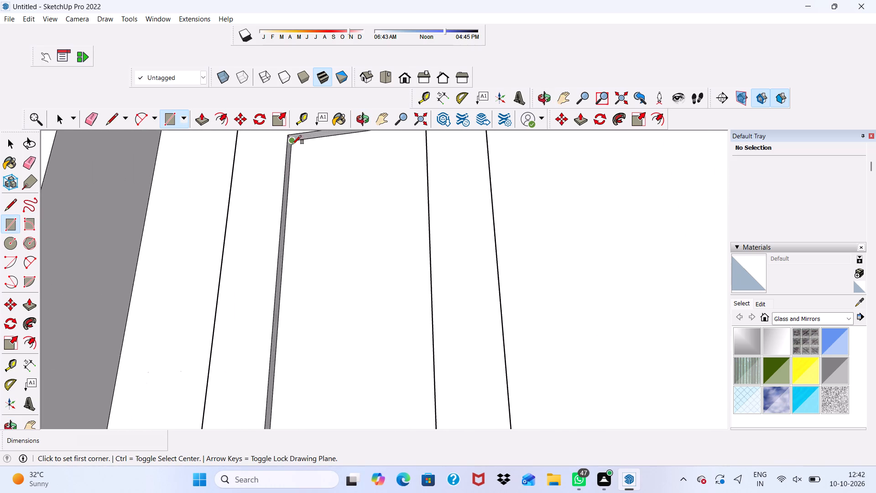
{"action": "scroll", "coordinate": [292, 144], "scroll_direction": "up", "scroll_amount": 2}
{"action": "left_click", "coordinate": [292, 140]}
{"action": "scroll", "coordinate": [321, 159], "scroll_direction": "down", "scroll_amount": 2}
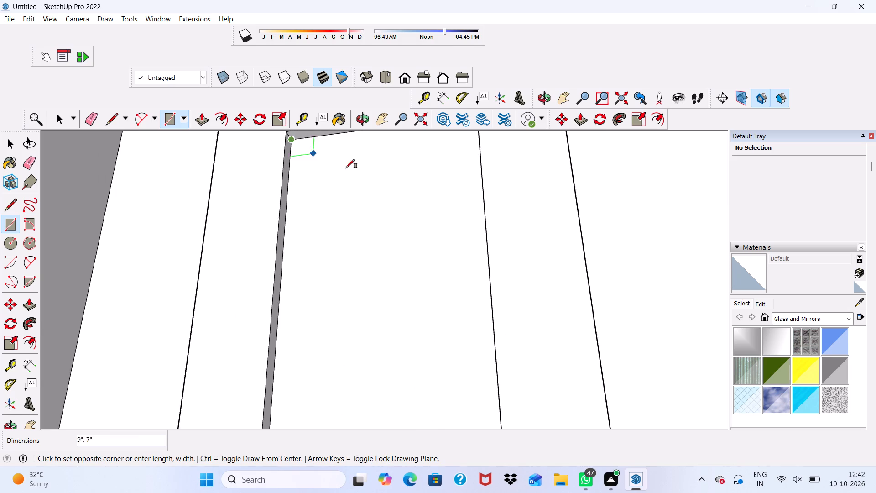
{"action": "scroll", "coordinate": [346, 168], "scroll_direction": "down", "scroll_amount": 10}
{"action": "middle_click_drag", "start_coordinate": [397, 165], "coordinate": [444, 200]}
{"action": "scroll", "coordinate": [447, 193], "scroll_direction": "up", "scroll_amount": 3}
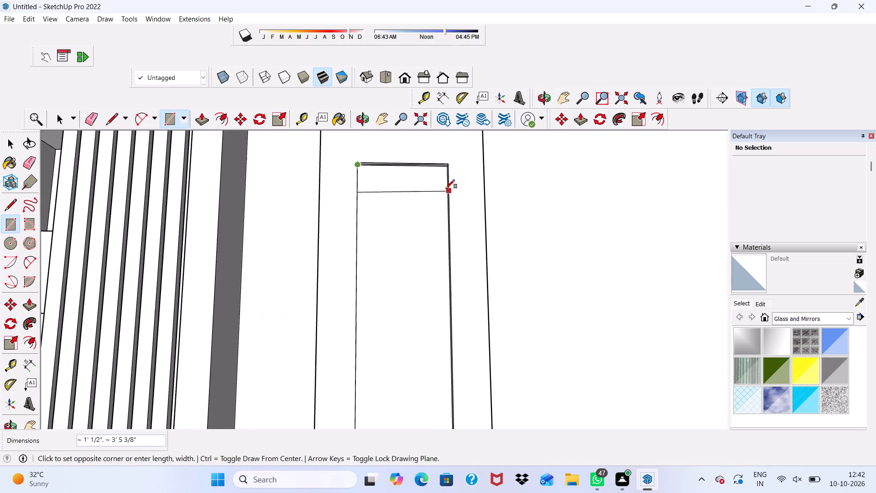
{"action": "scroll", "coordinate": [444, 183], "scroll_direction": "up", "scroll_amount": 10}
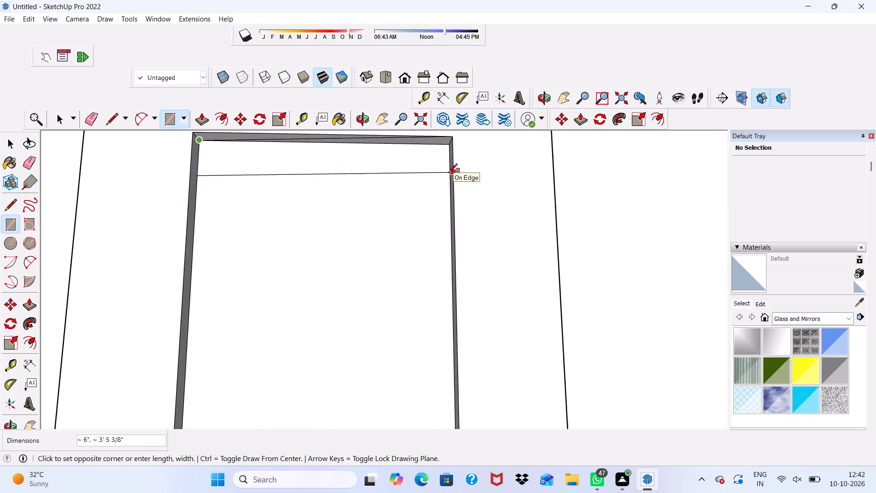
{"action": "left_click", "coordinate": [448, 172]}
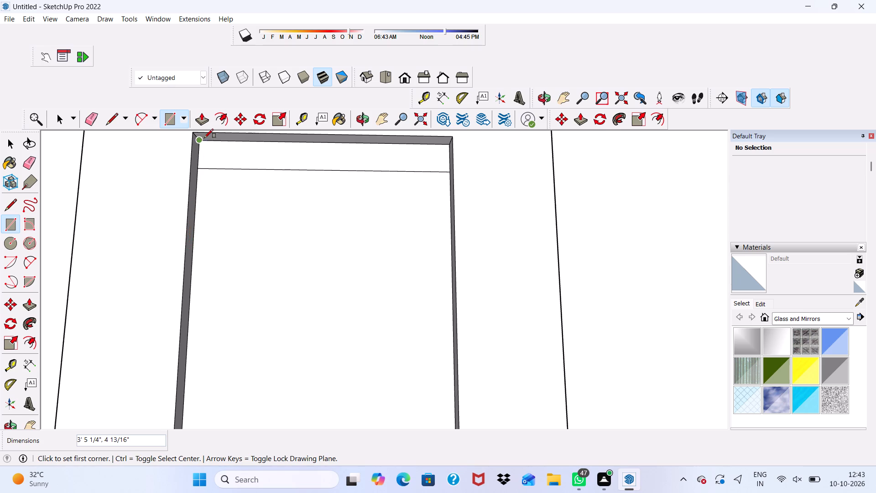
Draw a narrow vertical rectangle about 2' 4 5/16" by 3 9/16" down the recessed panel's left edge from its top corner.
{"action": "scroll", "coordinate": [199, 145], "scroll_direction": "up", "scroll_amount": 4}
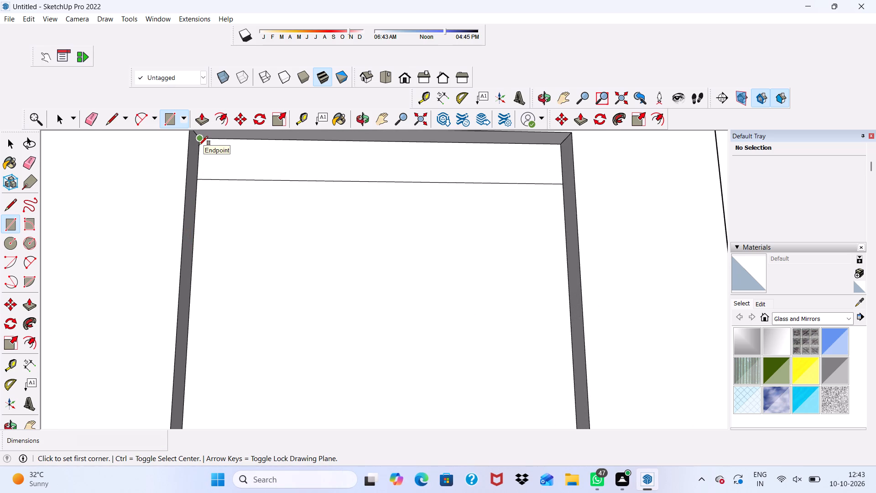
{"action": "scroll", "coordinate": [184, 304], "scroll_direction": "down", "scroll_amount": 7}
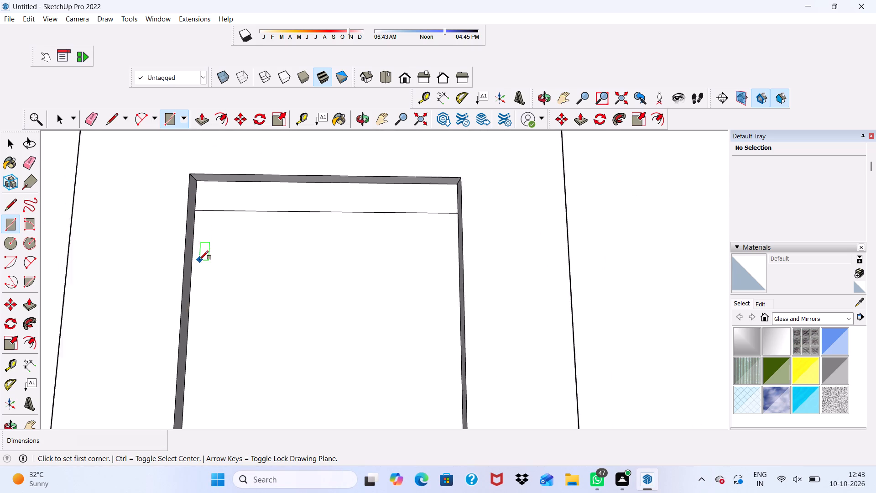
{"action": "scroll", "coordinate": [199, 260], "scroll_direction": "down", "scroll_amount": 2}
{"action": "left_click", "coordinate": [200, 210]}
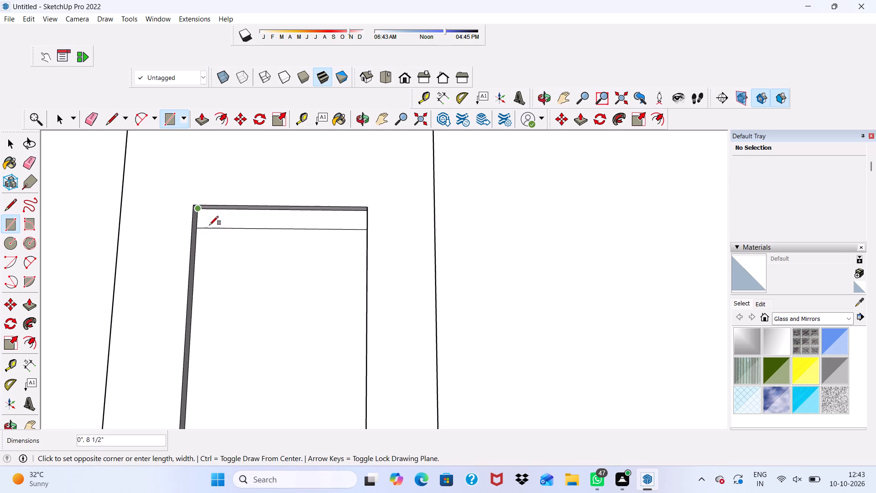
{"action": "left_click", "coordinate": [206, 325]}
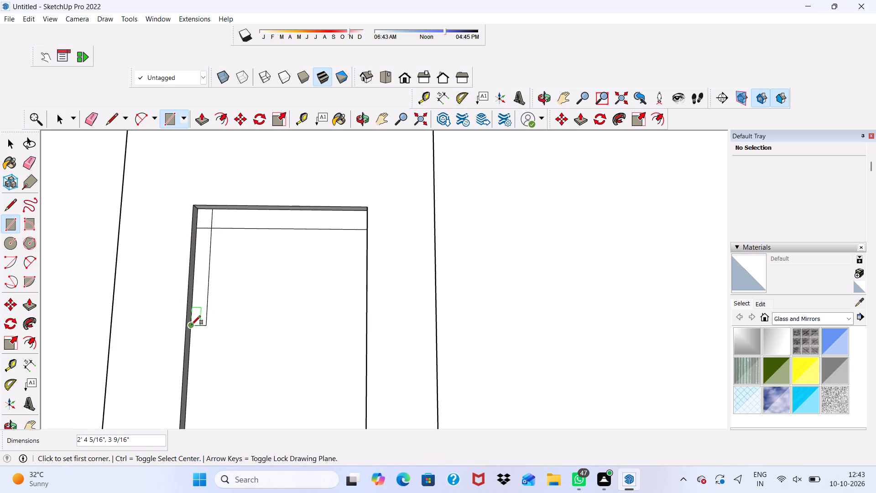
Draw a 3' 5 1/4" by about 5 1/4" horizontal rectangle across the panel, rising from the foot of the left vertical strip.
{"action": "left_click", "coordinate": [192, 325]}
{"action": "scroll", "coordinate": [211, 283], "scroll_direction": "down", "scroll_amount": 4}
{"action": "middle_click_drag", "start_coordinate": [311, 299], "coordinate": [373, 291]}
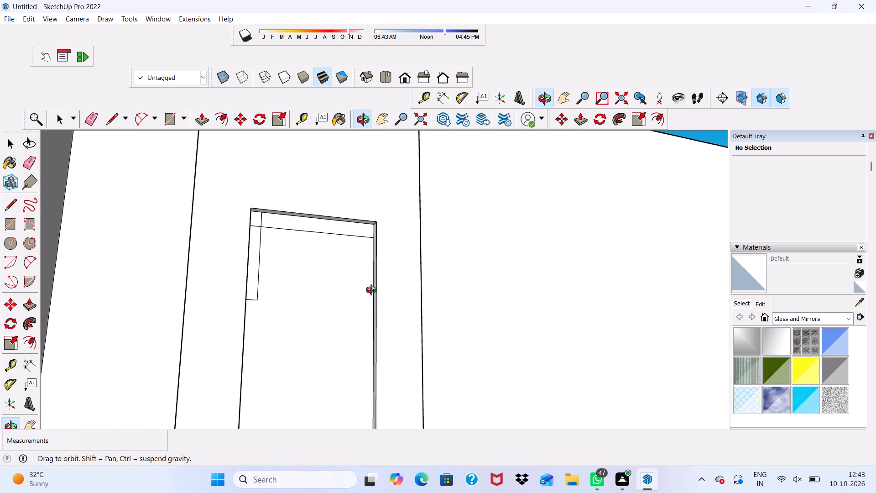
{"action": "middle_click_drag", "start_coordinate": [373, 291], "coordinate": [379, 297]}
{"action": "scroll", "coordinate": [381, 299], "scroll_direction": "up", "scroll_amount": 5}
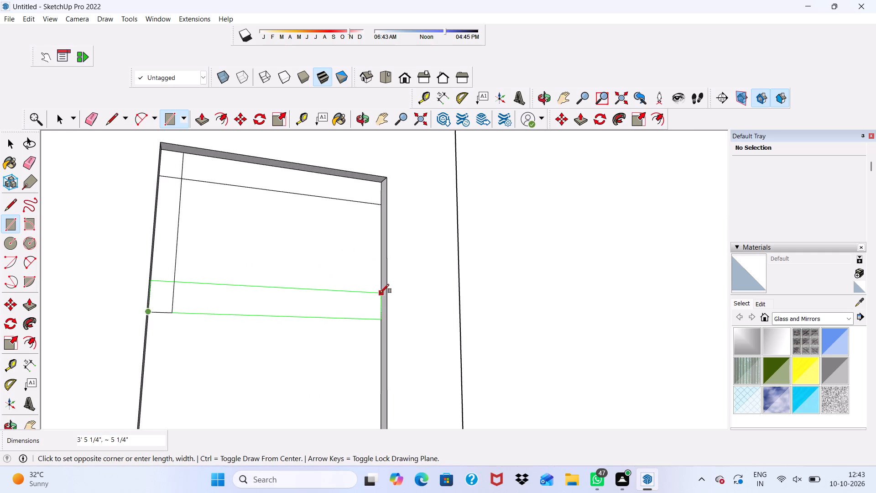
{"action": "left_click", "coordinate": [380, 293]}
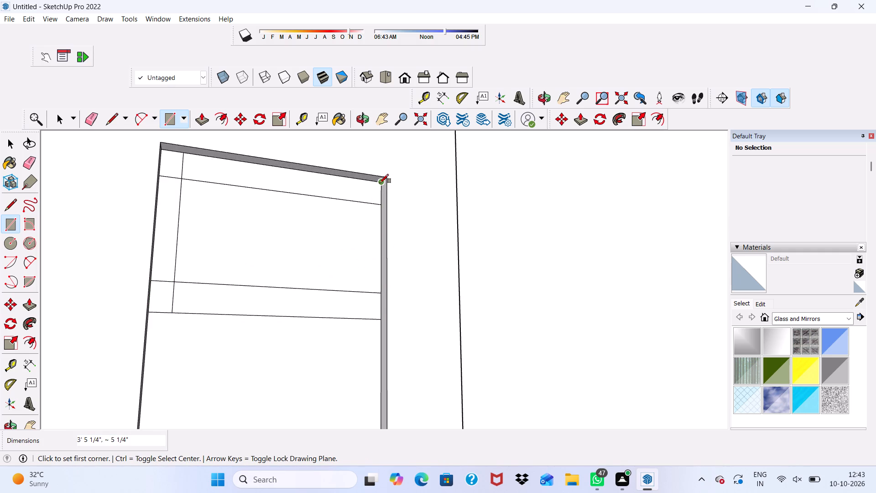
Draw a narrow vertical rectangle about 3' 4 1/2" by 4 7/16" down the recessed panel's right edge from its top corner.
{"action": "scroll", "coordinate": [380, 183], "scroll_direction": "up", "scroll_amount": 5}
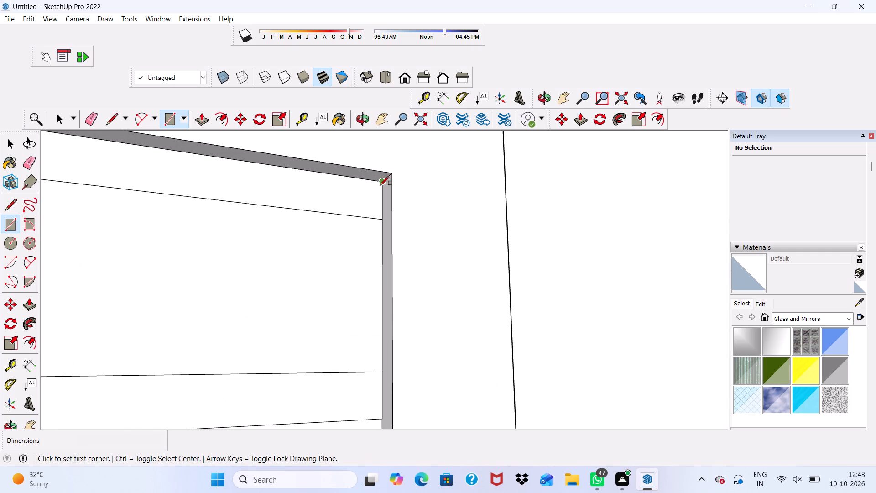
{"action": "left_click", "coordinate": [381, 182]}
{"action": "scroll", "coordinate": [341, 216], "scroll_direction": "down", "scroll_amount": 11}
{"action": "scroll", "coordinate": [331, 278], "scroll_direction": "up", "scroll_amount": 1}
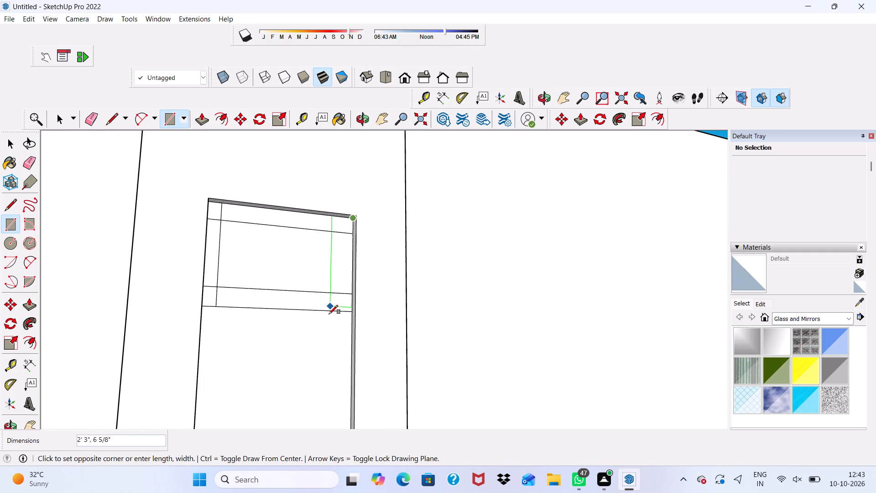
{"action": "left_click", "coordinate": [337, 354]}
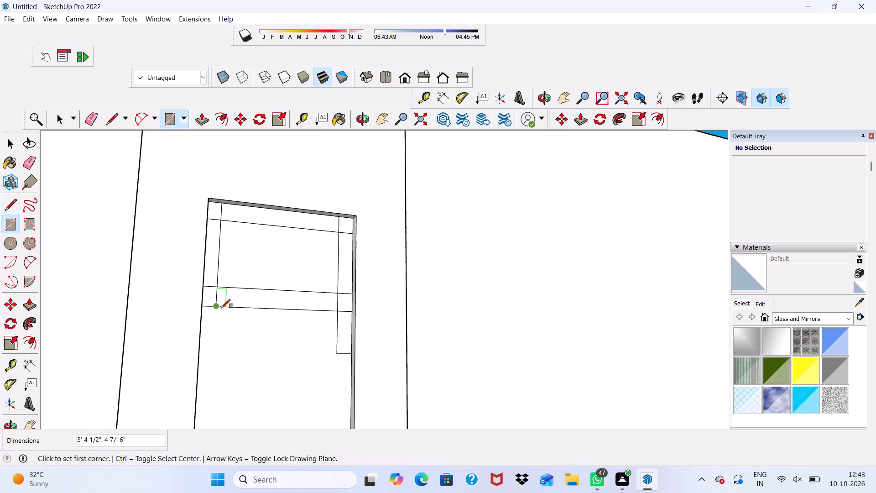
Draw a vertical rectangle about 1' 3 3/16" by 3 9/16" along the panel's left edge, directly below the second horizontal band.
{"action": "middle_click_drag", "start_coordinate": [205, 306], "coordinate": [158, 322]}
{"action": "scroll", "coordinate": [182, 327], "scroll_direction": "up", "scroll_amount": 6}
{"action": "scroll", "coordinate": [220, 314], "scroll_direction": "up", "scroll_amount": 4}
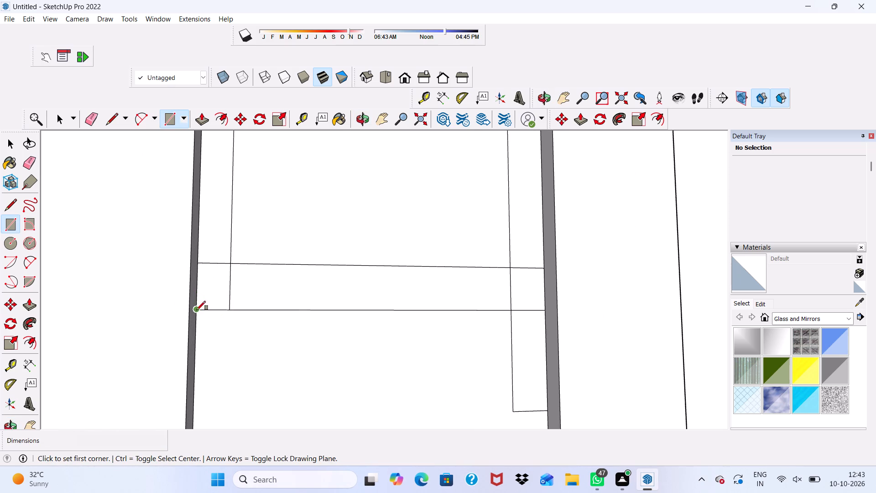
{"action": "left_click", "coordinate": [197, 310]}
{"action": "scroll", "coordinate": [212, 312], "scroll_direction": "down", "scroll_amount": 5}
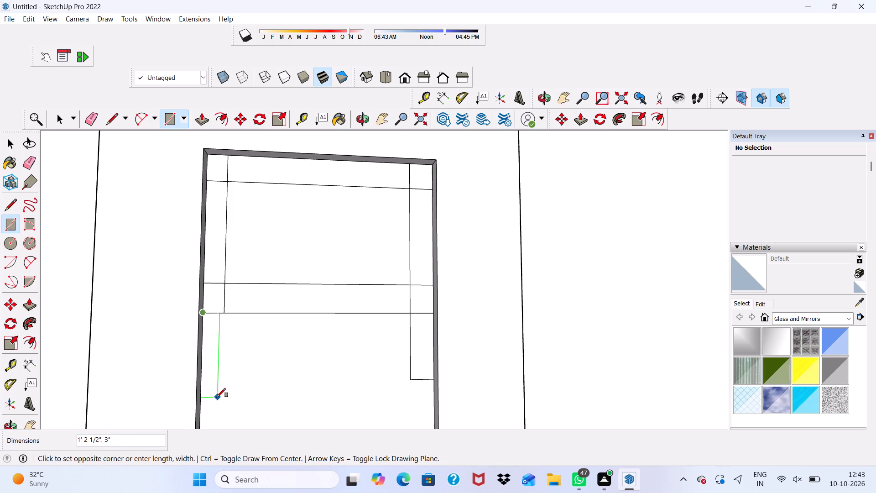
{"action": "scroll", "coordinate": [217, 397], "scroll_direction": "up", "scroll_amount": 5}
{"action": "scroll", "coordinate": [216, 397], "scroll_direction": "down", "scroll_amount": 1}
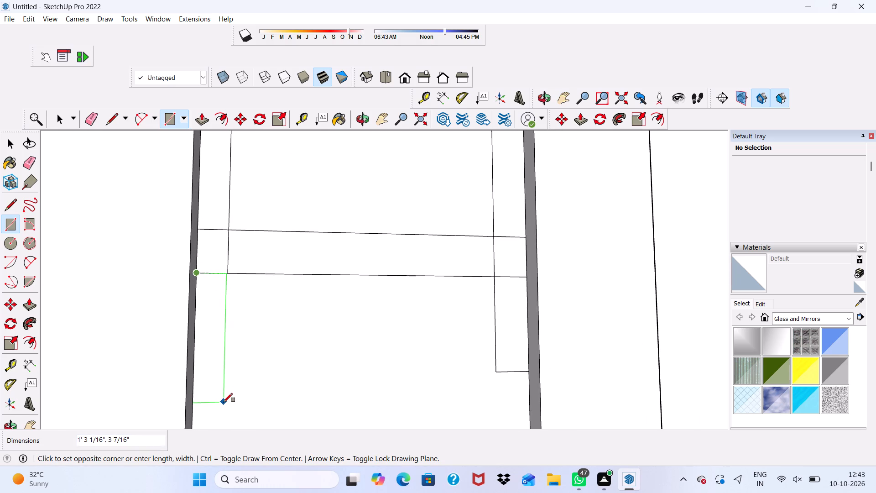
{"action": "left_click", "coordinate": [224, 403]}
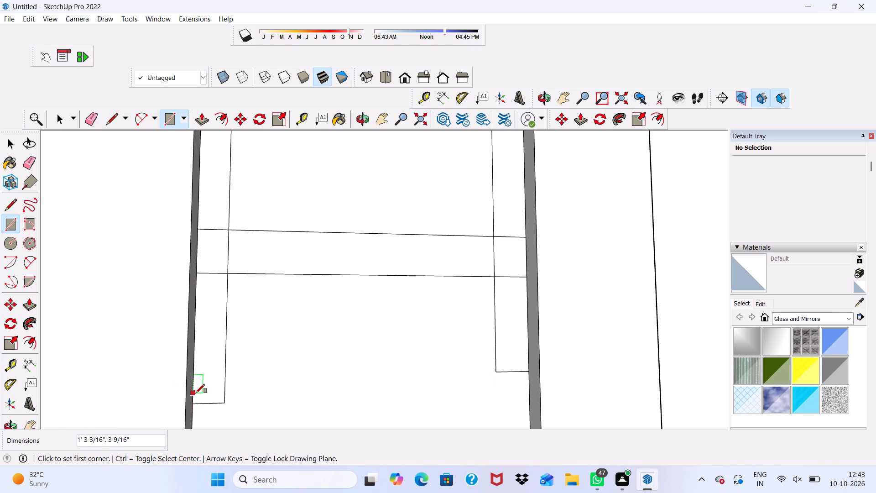
Draw a third horizontal band, 3' 5 1/4" by about 4 1/2", across the panel from the lower left strip's bottom corner.
{"action": "left_click", "coordinate": [194, 403]}
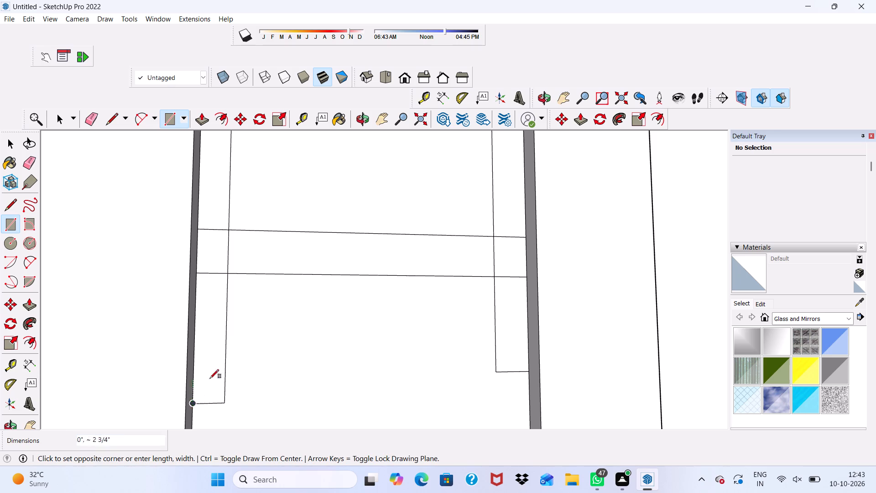
{"action": "scroll", "coordinate": [219, 378], "scroll_direction": "down", "scroll_amount": 2}
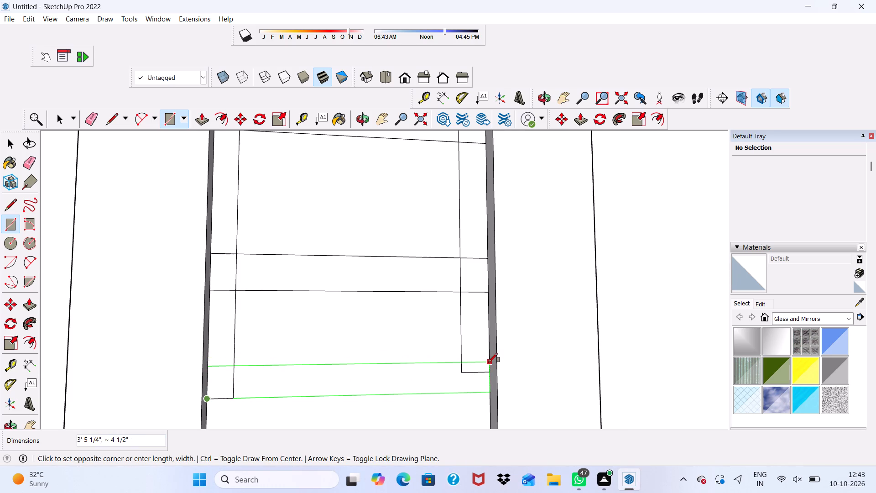
{"action": "left_click", "coordinate": [489, 362]}
Erase the strip edges crossing the third horizontal band and the end of the band's top edge inside the right strip.
{"action": "scroll", "coordinate": [489, 362], "scroll_direction": "up", "scroll_amount": 1}
{"action": "left_click", "coordinate": [92, 116]}
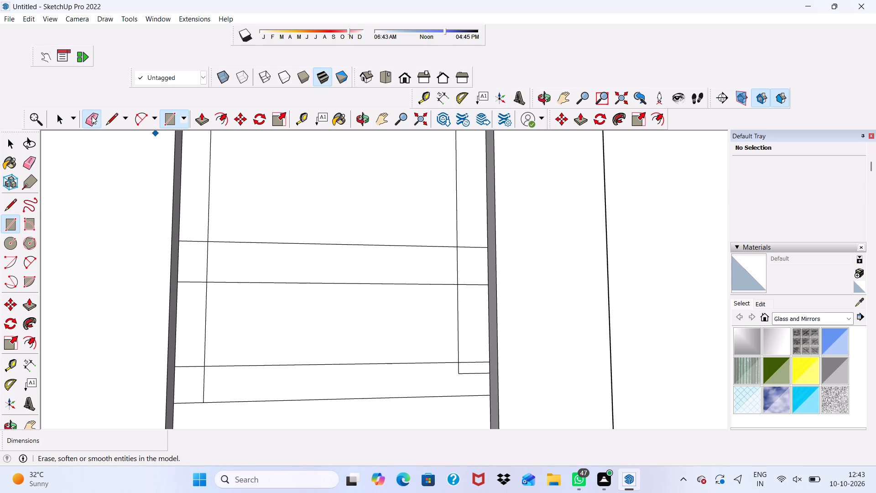
{"action": "left_click_drag", "start_coordinate": [211, 371], "coordinate": [200, 383]}
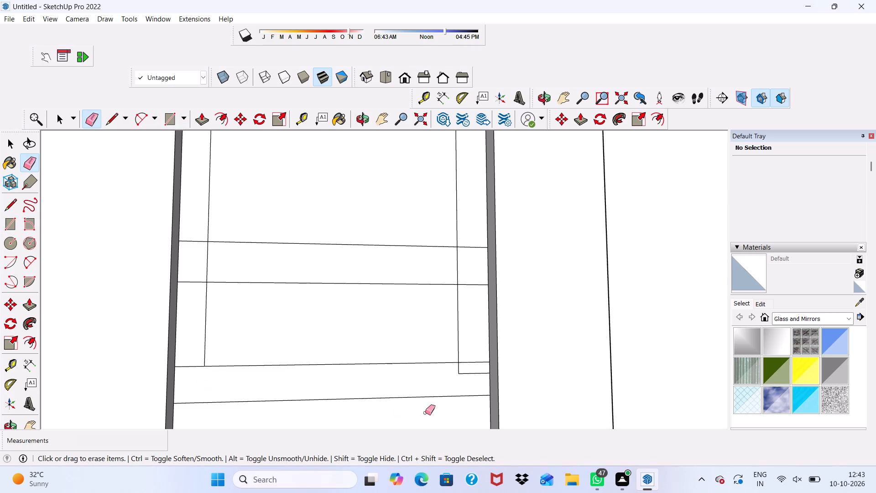
{"action": "left_click_drag", "start_coordinate": [470, 370], "coordinate": [470, 383]}
{"action": "left_click_drag", "start_coordinate": [476, 357], "coordinate": [474, 373]}
{"action": "left_click", "coordinate": [474, 373]}
{"action": "left_click_drag", "start_coordinate": [459, 367], "coordinate": [454, 367]}
{"action": "left_click", "coordinate": [454, 367]}
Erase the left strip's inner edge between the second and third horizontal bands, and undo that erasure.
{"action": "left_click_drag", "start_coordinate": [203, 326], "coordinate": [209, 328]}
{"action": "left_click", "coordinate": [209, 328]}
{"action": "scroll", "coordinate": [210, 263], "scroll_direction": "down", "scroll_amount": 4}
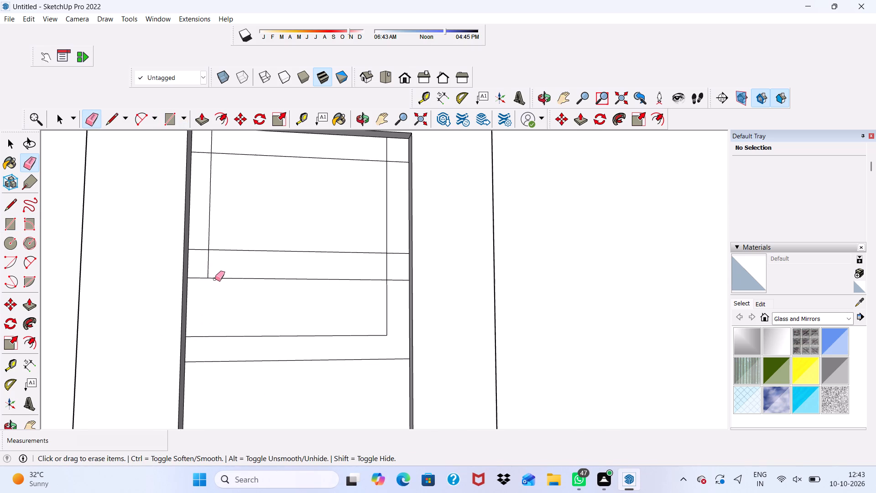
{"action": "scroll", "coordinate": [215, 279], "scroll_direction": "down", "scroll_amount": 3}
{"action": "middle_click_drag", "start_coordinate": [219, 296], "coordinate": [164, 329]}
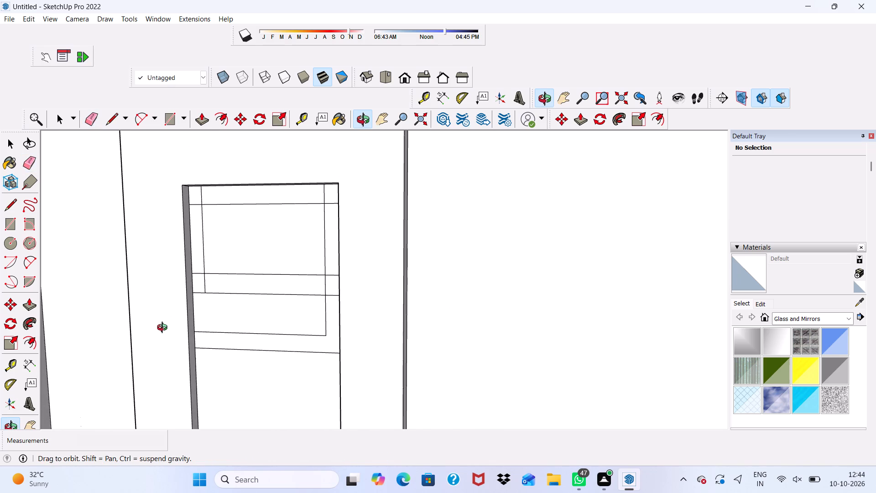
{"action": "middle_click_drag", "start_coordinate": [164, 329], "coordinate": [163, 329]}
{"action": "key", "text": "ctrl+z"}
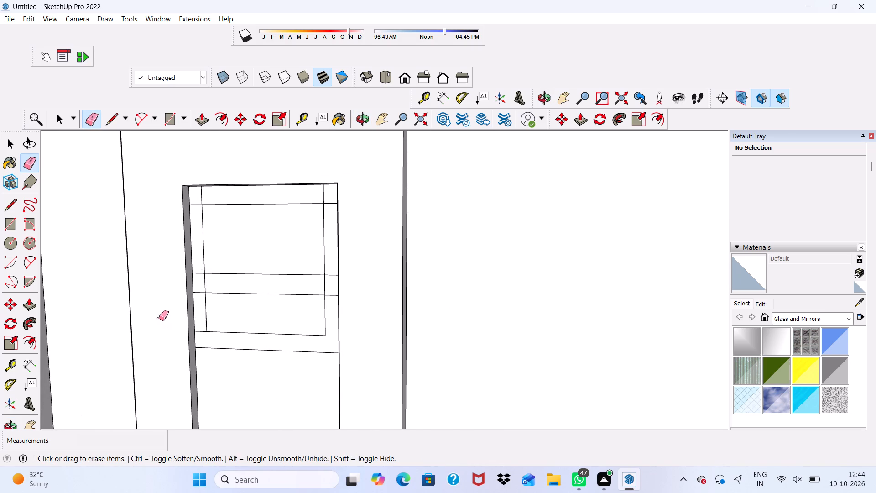
Erase the third band's top edge inside the left strip and the left strip's inner edge across the second band.
{"action": "left_click_drag", "start_coordinate": [196, 328], "coordinate": [198, 333]}
{"action": "left_click", "coordinate": [198, 333]}
{"action": "scroll", "coordinate": [218, 323], "scroll_direction": "up", "scroll_amount": 3}
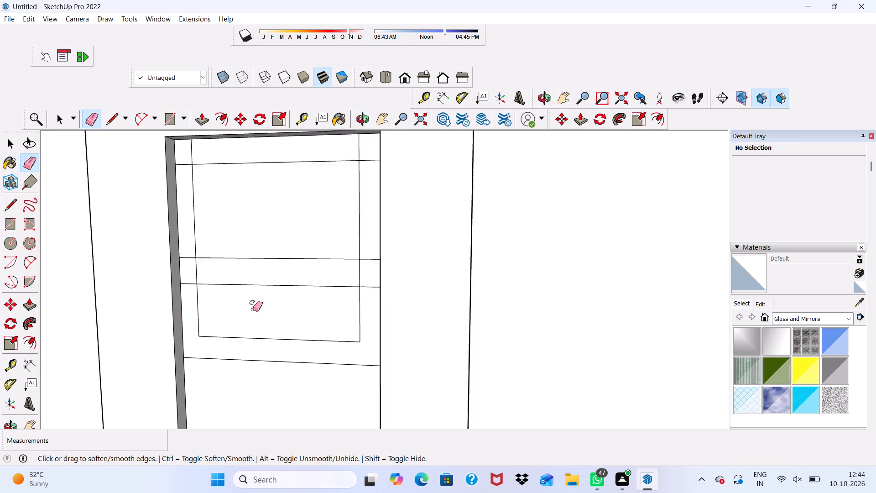
{"action": "scroll", "coordinate": [253, 309], "scroll_direction": "up", "scroll_amount": 1}
{"action": "double_click", "coordinate": [190, 272]}
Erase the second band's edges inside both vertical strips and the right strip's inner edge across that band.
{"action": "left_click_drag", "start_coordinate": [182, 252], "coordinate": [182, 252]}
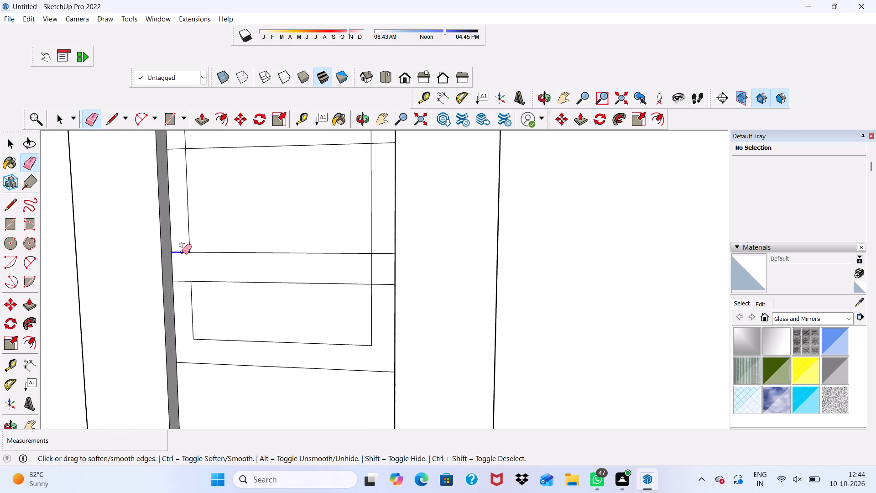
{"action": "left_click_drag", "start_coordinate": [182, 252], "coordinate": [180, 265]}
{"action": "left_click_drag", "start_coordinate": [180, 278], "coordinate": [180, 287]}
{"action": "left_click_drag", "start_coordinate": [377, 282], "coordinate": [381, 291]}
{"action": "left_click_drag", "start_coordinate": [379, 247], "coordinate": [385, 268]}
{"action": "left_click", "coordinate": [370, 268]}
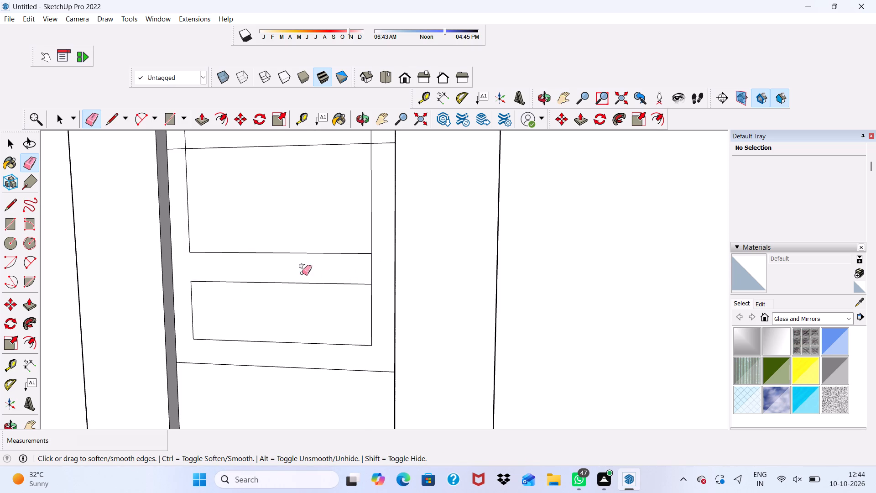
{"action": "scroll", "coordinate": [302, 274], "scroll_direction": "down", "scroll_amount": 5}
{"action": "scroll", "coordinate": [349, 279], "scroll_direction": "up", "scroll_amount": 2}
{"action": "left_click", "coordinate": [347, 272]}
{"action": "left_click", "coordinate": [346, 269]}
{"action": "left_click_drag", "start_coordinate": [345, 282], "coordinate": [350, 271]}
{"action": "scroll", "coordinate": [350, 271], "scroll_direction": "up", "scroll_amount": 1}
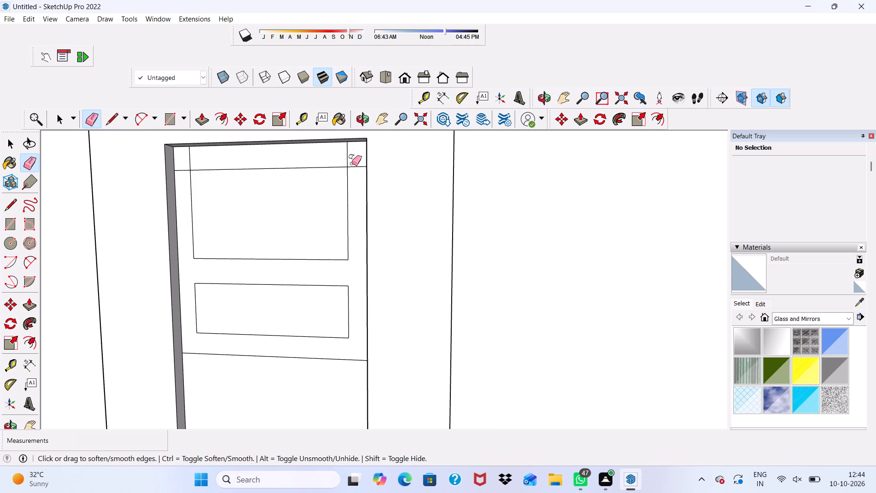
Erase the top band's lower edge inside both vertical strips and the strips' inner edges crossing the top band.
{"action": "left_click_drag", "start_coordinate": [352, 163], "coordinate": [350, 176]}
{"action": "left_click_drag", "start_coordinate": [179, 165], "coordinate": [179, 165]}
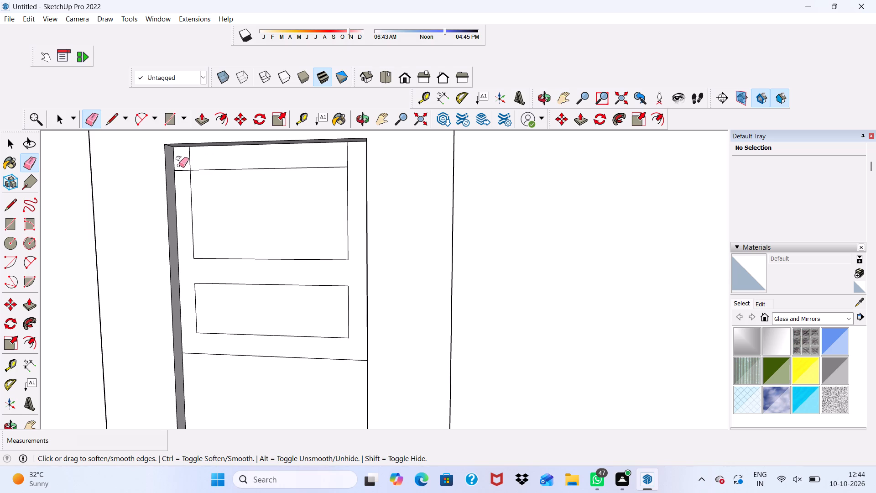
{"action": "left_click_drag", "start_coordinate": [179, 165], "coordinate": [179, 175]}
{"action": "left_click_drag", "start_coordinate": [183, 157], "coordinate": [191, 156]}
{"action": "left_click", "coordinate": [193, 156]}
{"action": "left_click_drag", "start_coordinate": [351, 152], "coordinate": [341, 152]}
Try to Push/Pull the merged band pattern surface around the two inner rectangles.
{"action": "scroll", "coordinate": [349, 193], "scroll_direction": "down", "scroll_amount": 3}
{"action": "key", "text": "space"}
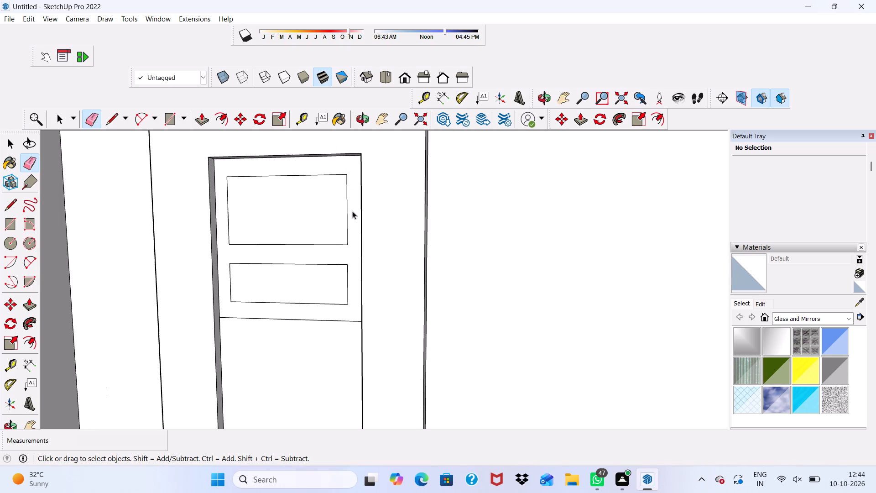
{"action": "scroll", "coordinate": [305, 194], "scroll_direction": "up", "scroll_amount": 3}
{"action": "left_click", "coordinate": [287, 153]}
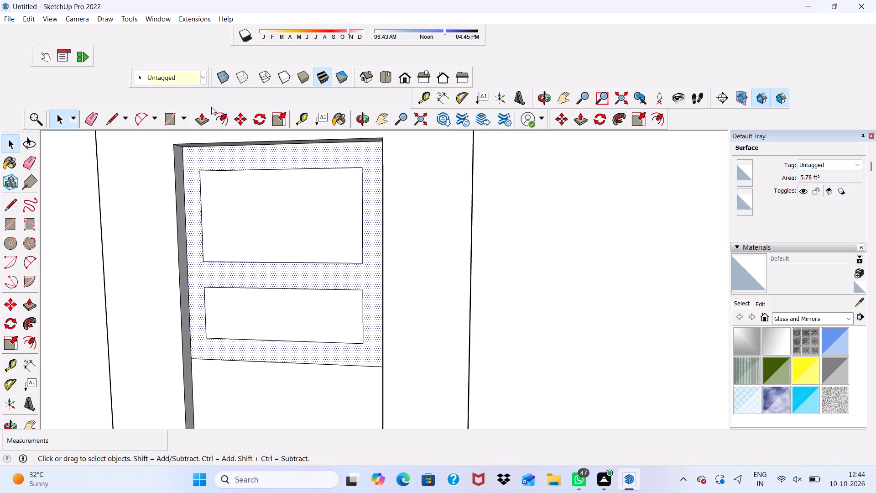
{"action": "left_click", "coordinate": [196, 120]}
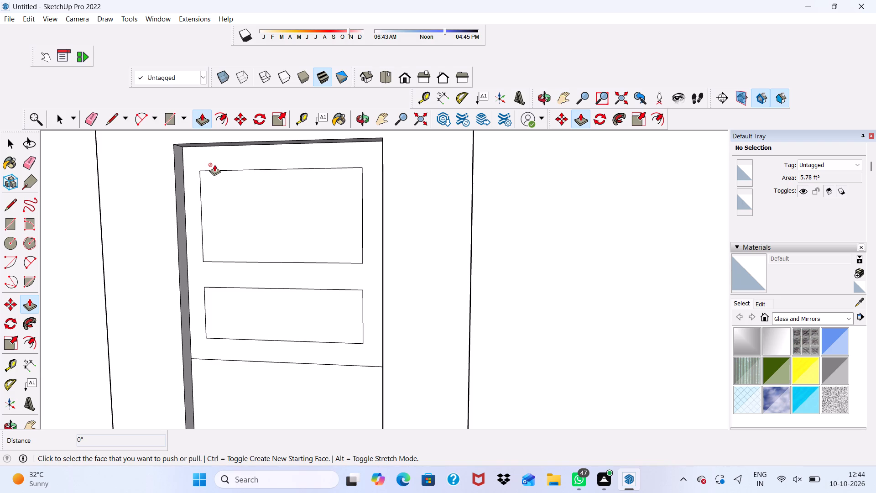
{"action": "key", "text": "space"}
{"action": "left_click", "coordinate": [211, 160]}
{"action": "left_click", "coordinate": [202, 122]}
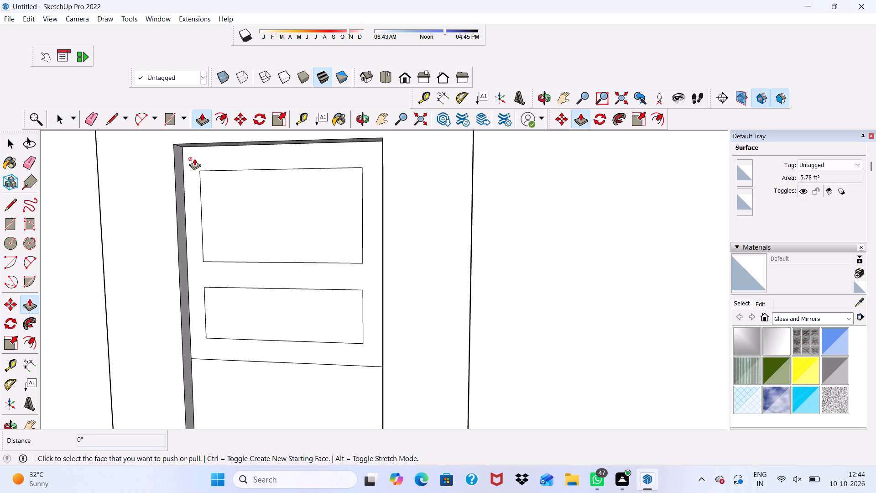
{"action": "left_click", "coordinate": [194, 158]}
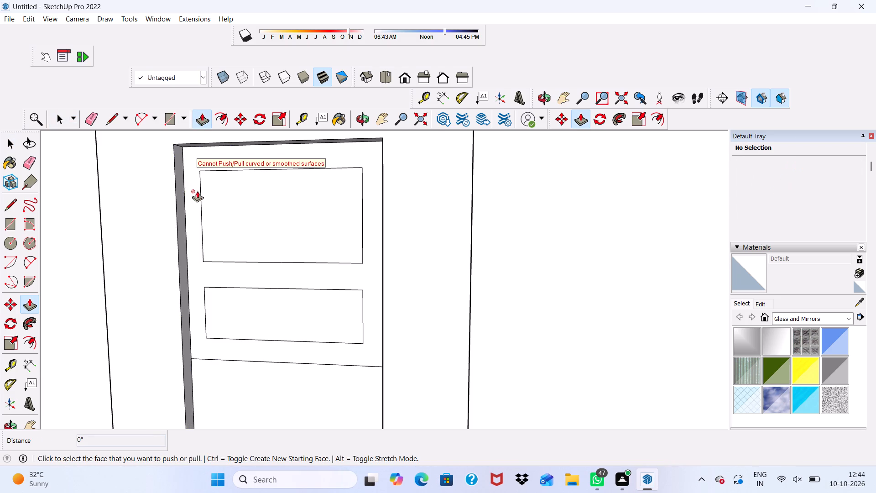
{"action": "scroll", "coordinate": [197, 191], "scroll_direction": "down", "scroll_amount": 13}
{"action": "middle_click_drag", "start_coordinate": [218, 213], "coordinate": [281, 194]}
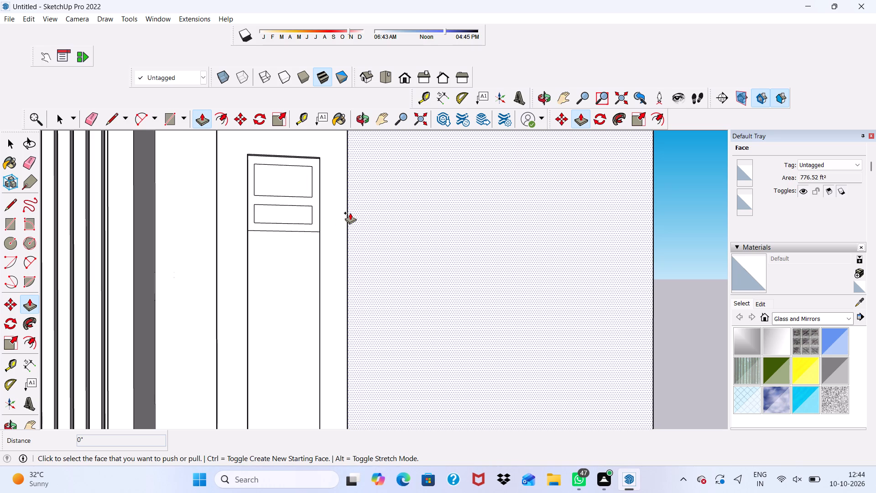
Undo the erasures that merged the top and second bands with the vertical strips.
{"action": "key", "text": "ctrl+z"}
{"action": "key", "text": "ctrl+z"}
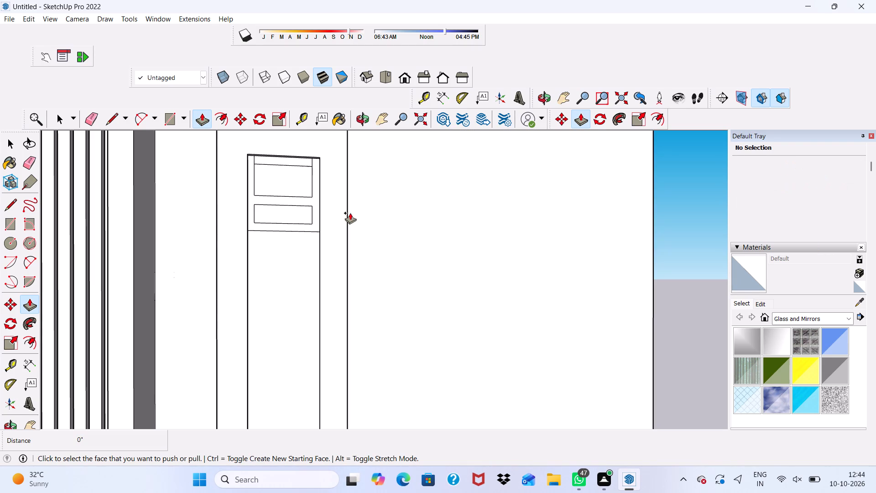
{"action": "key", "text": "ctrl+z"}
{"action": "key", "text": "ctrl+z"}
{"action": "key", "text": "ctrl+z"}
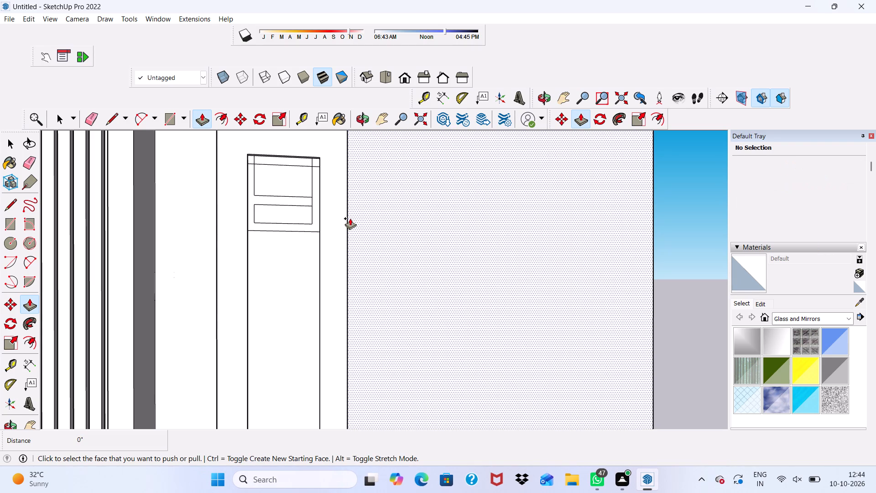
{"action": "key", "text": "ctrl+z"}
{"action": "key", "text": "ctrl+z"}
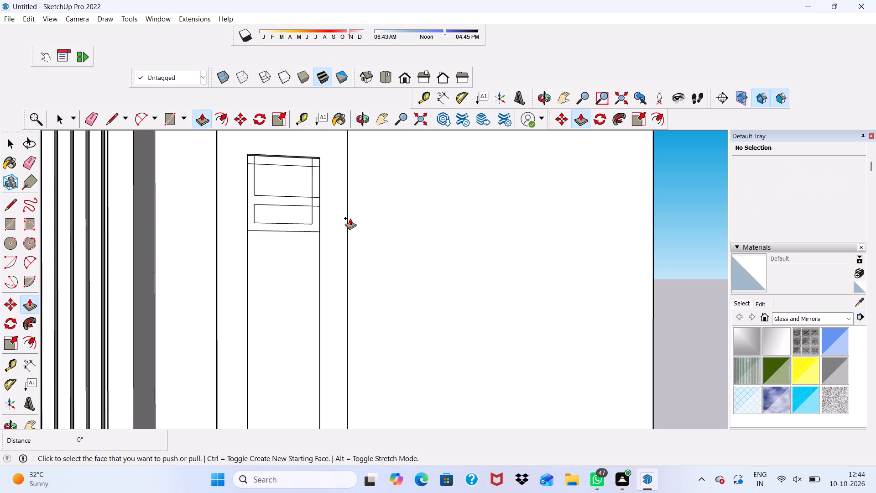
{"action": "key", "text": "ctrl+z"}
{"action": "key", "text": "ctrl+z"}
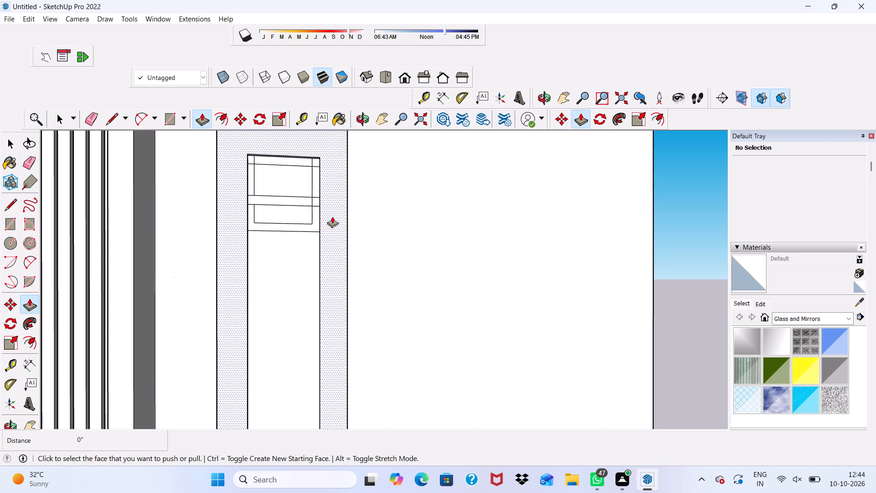
Erase the right strip's inner edge across the second band and both strips' inner edges across the top band.
{"action": "left_click", "coordinate": [88, 121]}
{"action": "scroll", "coordinate": [354, 226], "scroll_direction": "up", "scroll_amount": 10}
{"action": "left_click_drag", "start_coordinate": [282, 189], "coordinate": [287, 189]}
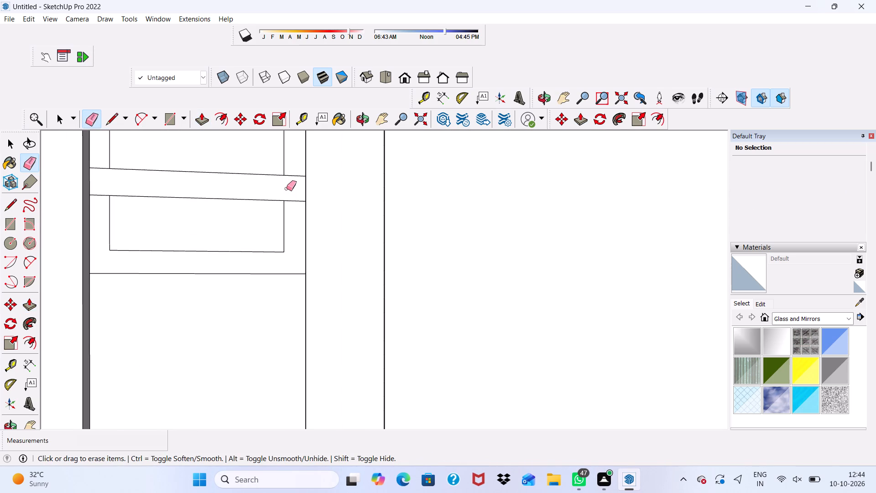
{"action": "scroll", "coordinate": [287, 189], "scroll_direction": "down", "scroll_amount": 5}
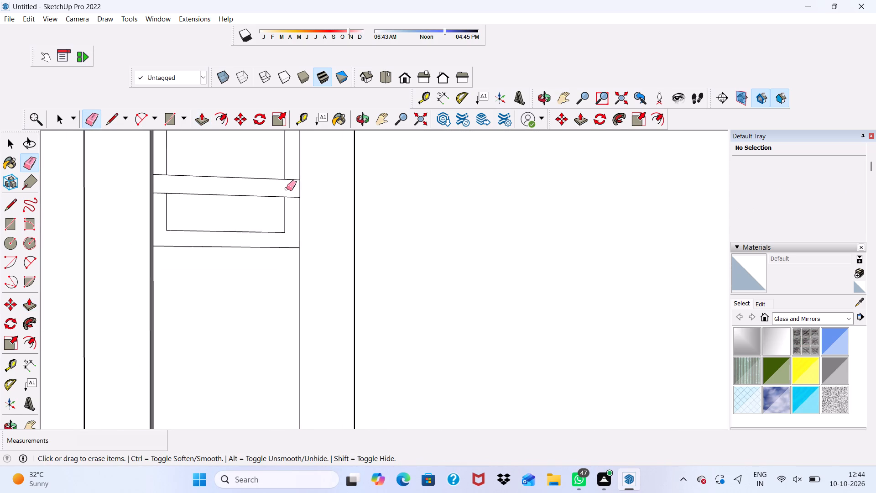
{"action": "scroll", "coordinate": [287, 189], "scroll_direction": "down", "scroll_amount": 5}
{"action": "scroll", "coordinate": [217, 158], "scroll_direction": "up", "scroll_amount": 11}
{"action": "scroll", "coordinate": [203, 142], "scroll_direction": "down", "scroll_amount": 9}
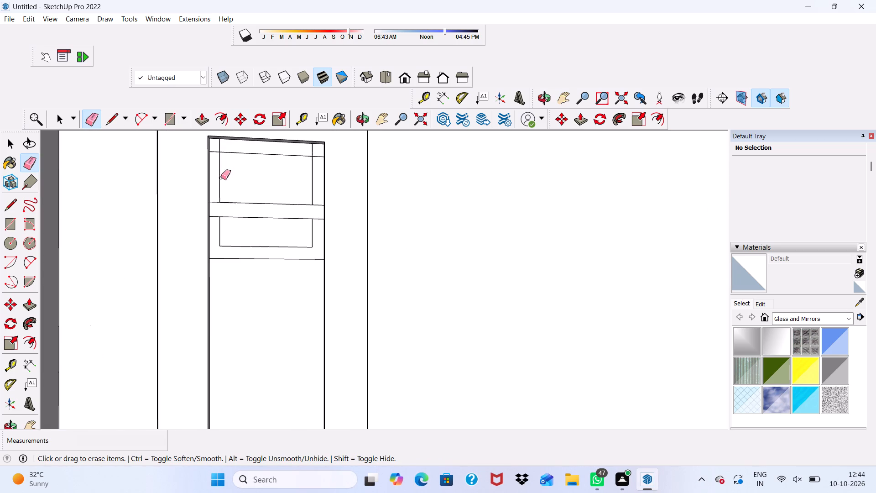
{"action": "scroll", "coordinate": [217, 142], "scroll_direction": "up", "scroll_amount": 5}
{"action": "left_click_drag", "start_coordinate": [219, 148], "coordinate": [229, 148]}
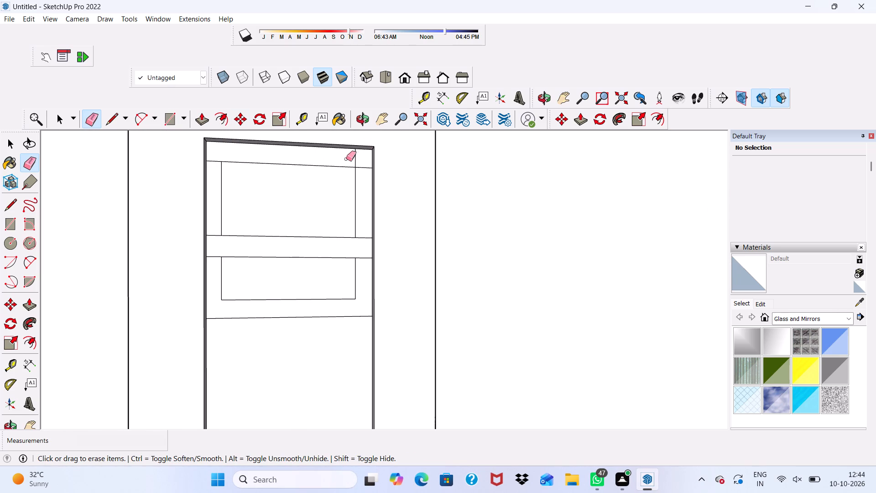
{"action": "left_click_drag", "start_coordinate": [359, 155], "coordinate": [344, 157]}
Push/Pull the top horizontal band of the recessed panel outward by 1 3/8".
{"action": "key", "text": "space"}
{"action": "left_click", "coordinate": [240, 152]}
{"action": "left_click", "coordinate": [203, 114]}
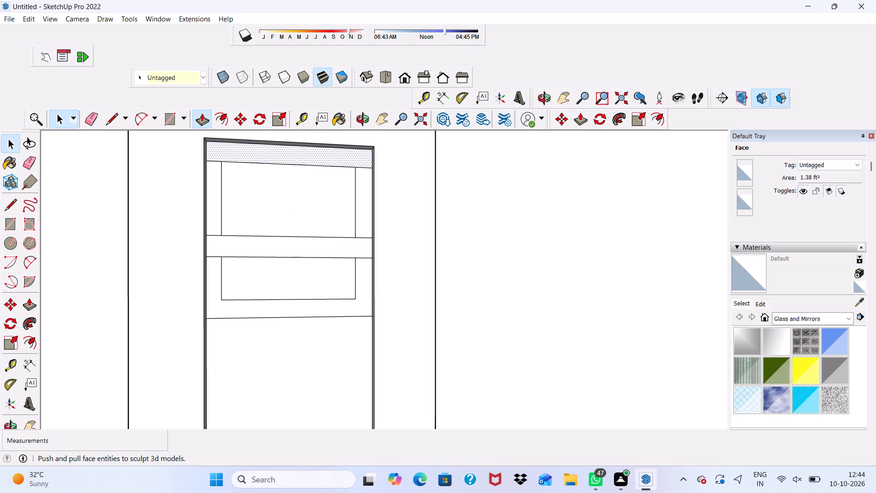
{"action": "left_click", "coordinate": [218, 147]}
{"action": "left_click", "coordinate": [198, 146]}
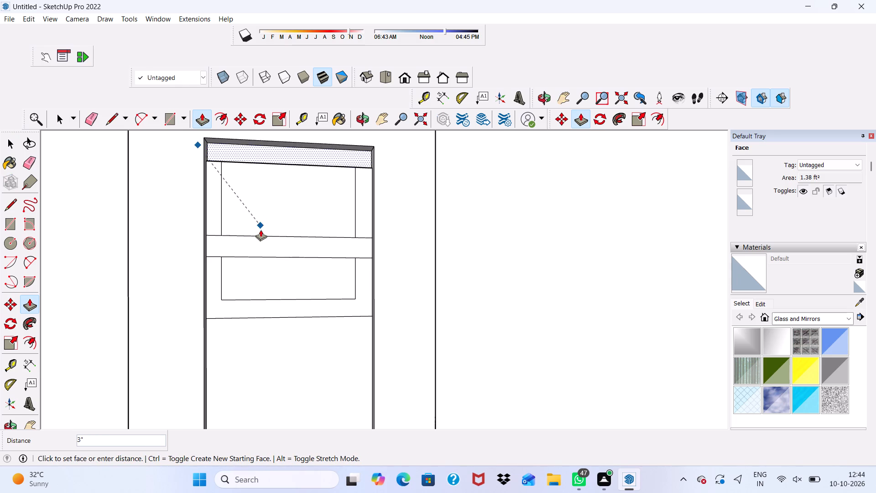
{"action": "scroll", "coordinate": [192, 152], "scroll_direction": "up", "scroll_amount": 2}
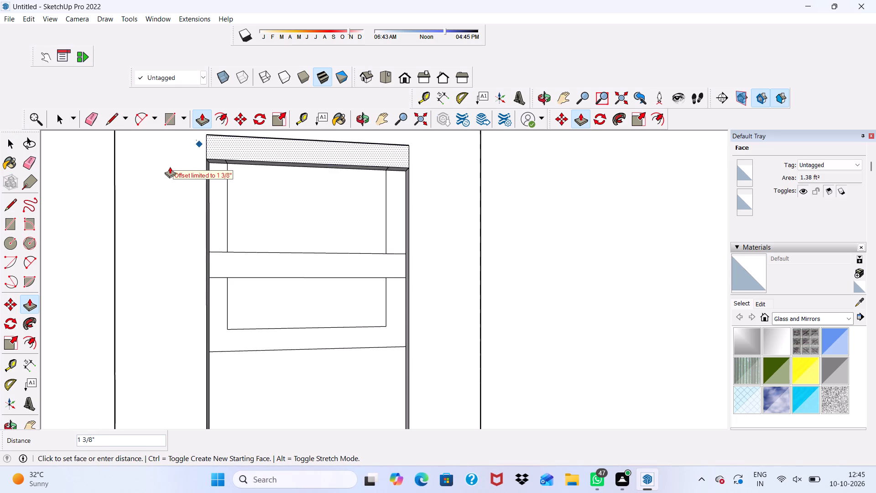
{"action": "middle_click_drag", "start_coordinate": [170, 167], "coordinate": [109, 278]}
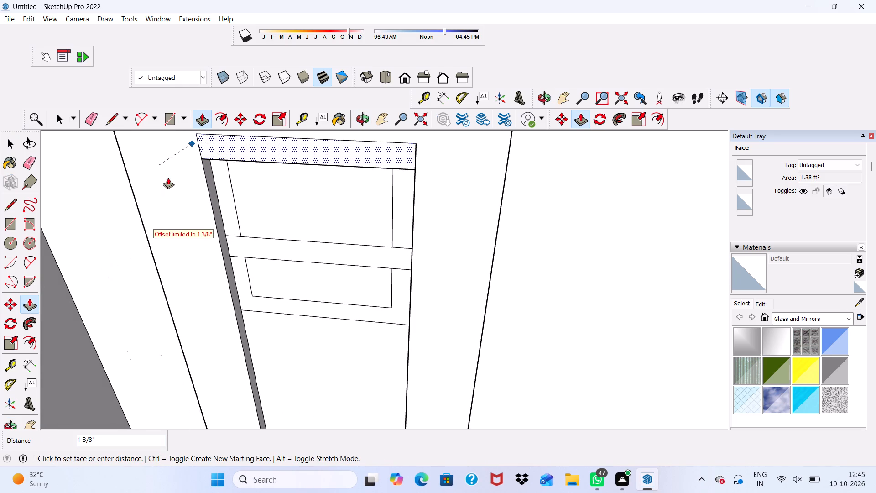
{"action": "left_click", "coordinate": [168, 178]}
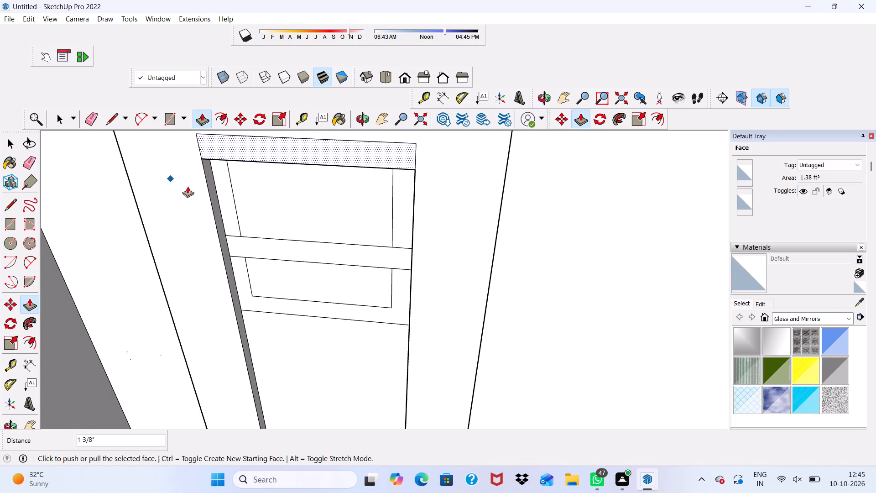
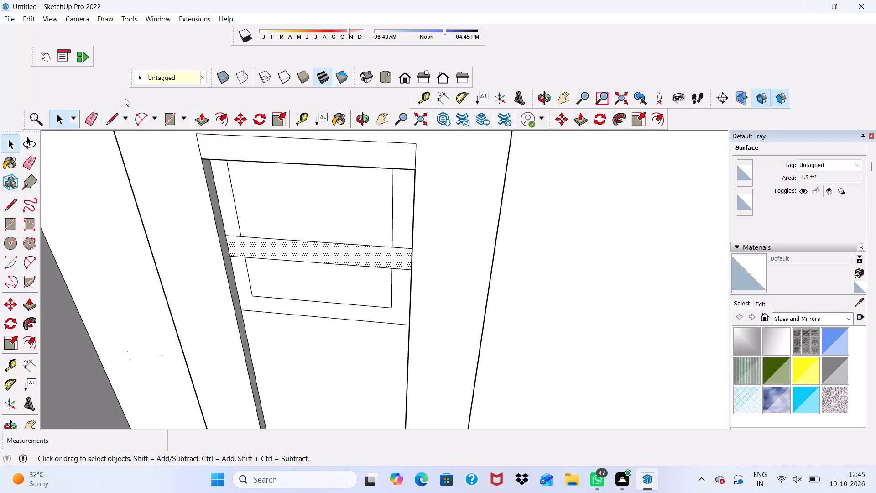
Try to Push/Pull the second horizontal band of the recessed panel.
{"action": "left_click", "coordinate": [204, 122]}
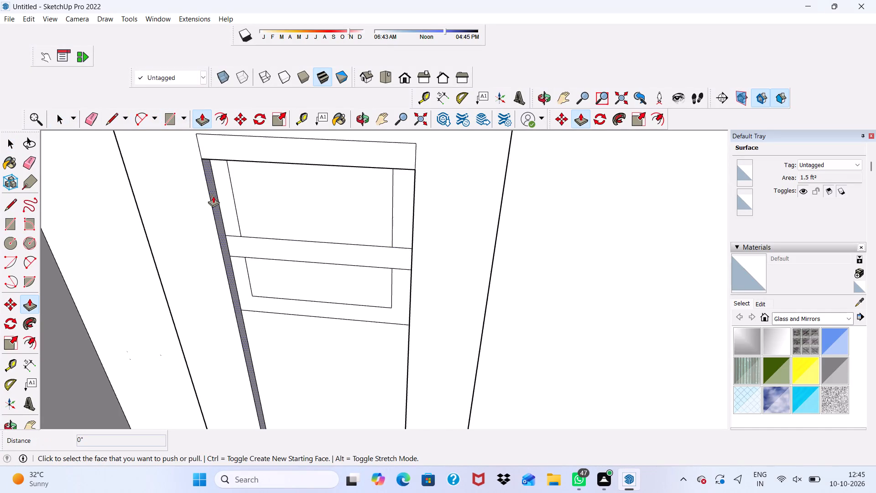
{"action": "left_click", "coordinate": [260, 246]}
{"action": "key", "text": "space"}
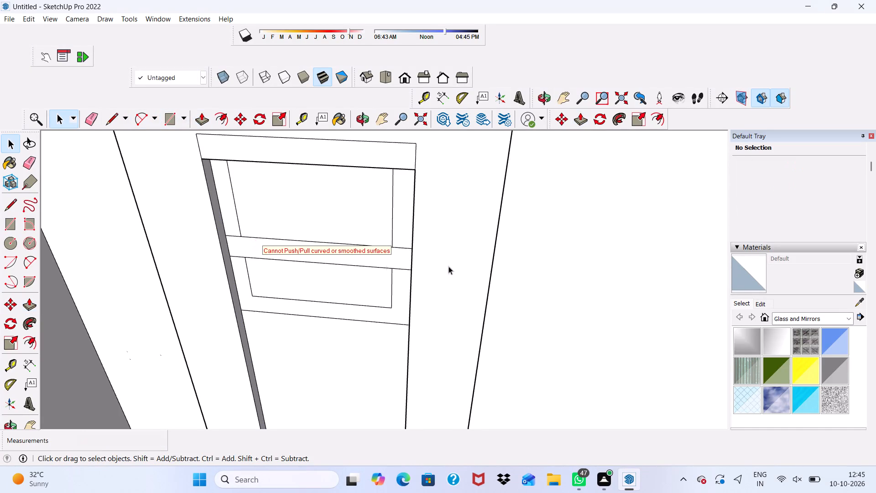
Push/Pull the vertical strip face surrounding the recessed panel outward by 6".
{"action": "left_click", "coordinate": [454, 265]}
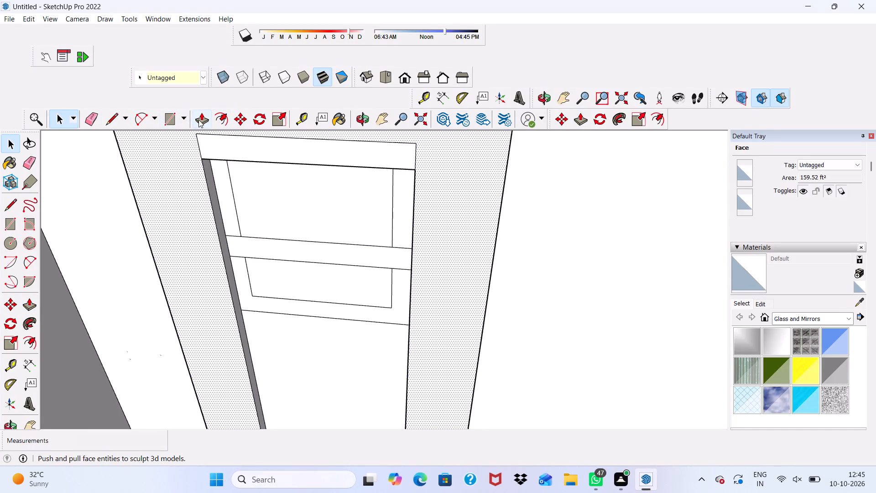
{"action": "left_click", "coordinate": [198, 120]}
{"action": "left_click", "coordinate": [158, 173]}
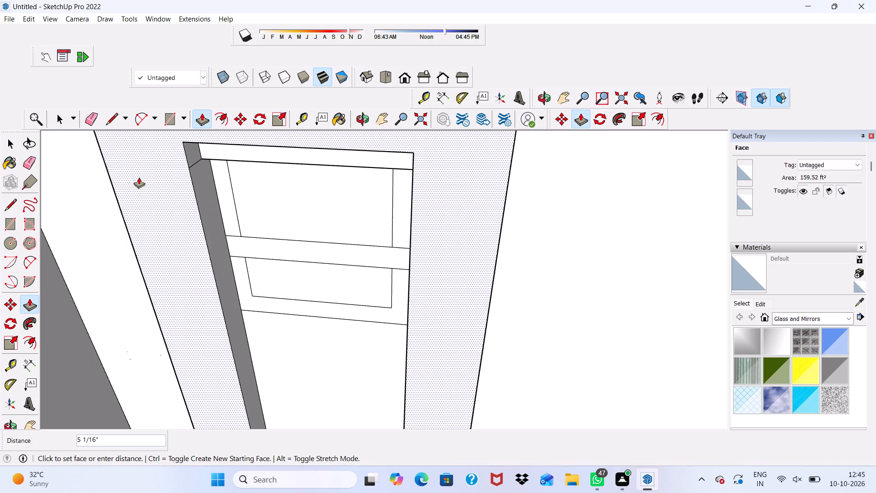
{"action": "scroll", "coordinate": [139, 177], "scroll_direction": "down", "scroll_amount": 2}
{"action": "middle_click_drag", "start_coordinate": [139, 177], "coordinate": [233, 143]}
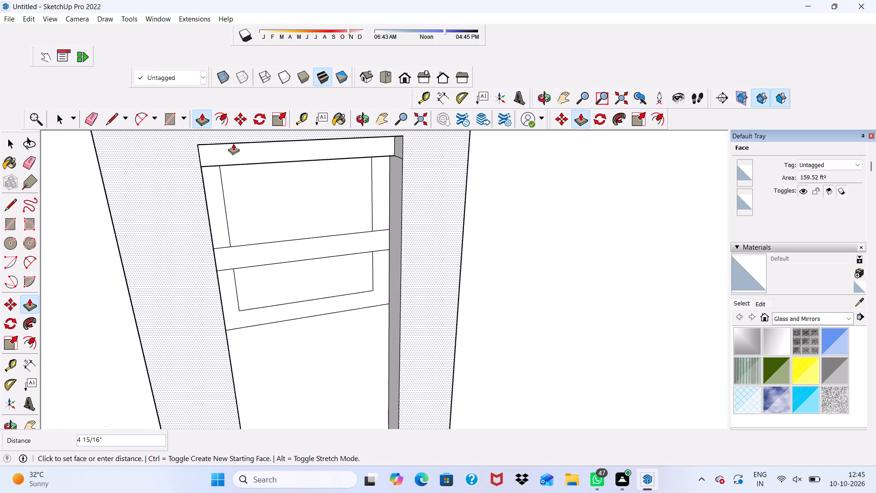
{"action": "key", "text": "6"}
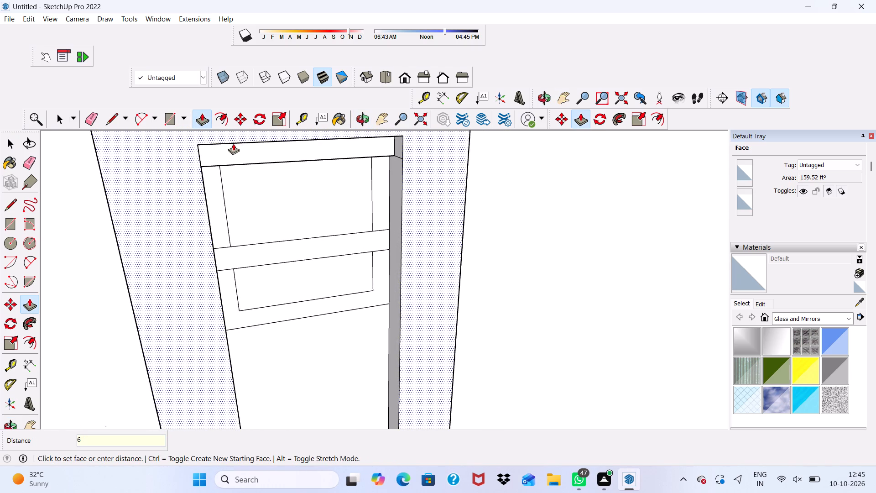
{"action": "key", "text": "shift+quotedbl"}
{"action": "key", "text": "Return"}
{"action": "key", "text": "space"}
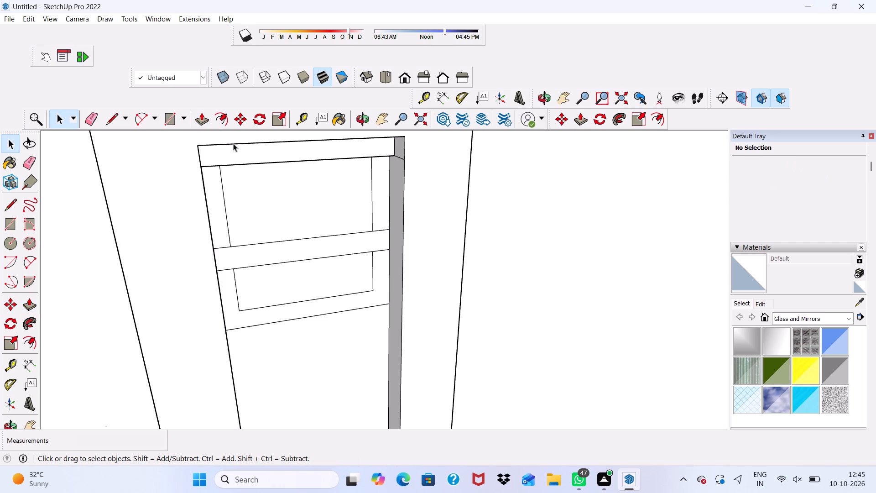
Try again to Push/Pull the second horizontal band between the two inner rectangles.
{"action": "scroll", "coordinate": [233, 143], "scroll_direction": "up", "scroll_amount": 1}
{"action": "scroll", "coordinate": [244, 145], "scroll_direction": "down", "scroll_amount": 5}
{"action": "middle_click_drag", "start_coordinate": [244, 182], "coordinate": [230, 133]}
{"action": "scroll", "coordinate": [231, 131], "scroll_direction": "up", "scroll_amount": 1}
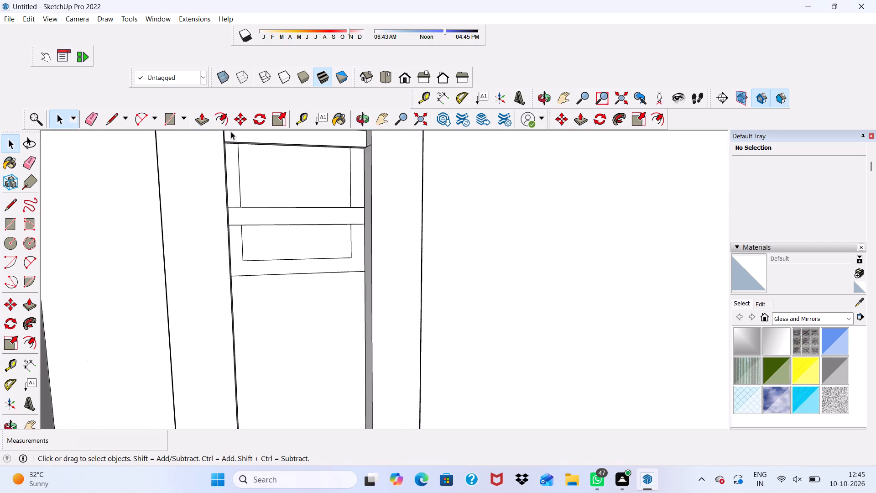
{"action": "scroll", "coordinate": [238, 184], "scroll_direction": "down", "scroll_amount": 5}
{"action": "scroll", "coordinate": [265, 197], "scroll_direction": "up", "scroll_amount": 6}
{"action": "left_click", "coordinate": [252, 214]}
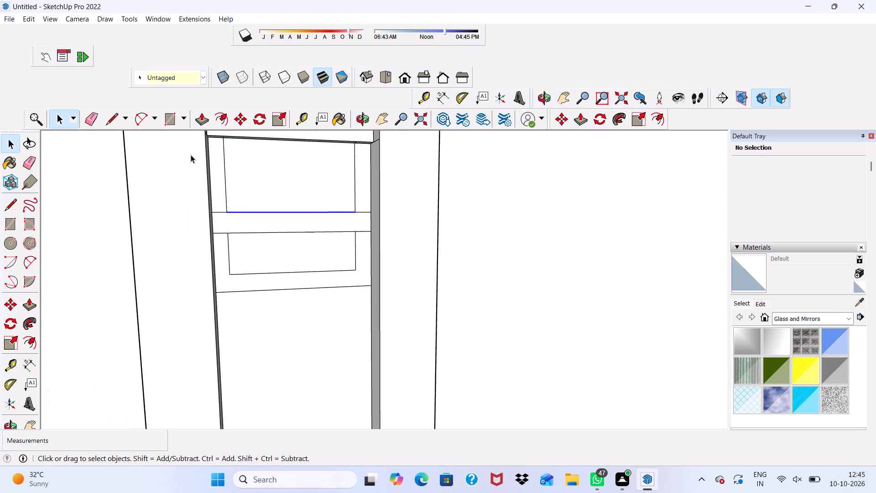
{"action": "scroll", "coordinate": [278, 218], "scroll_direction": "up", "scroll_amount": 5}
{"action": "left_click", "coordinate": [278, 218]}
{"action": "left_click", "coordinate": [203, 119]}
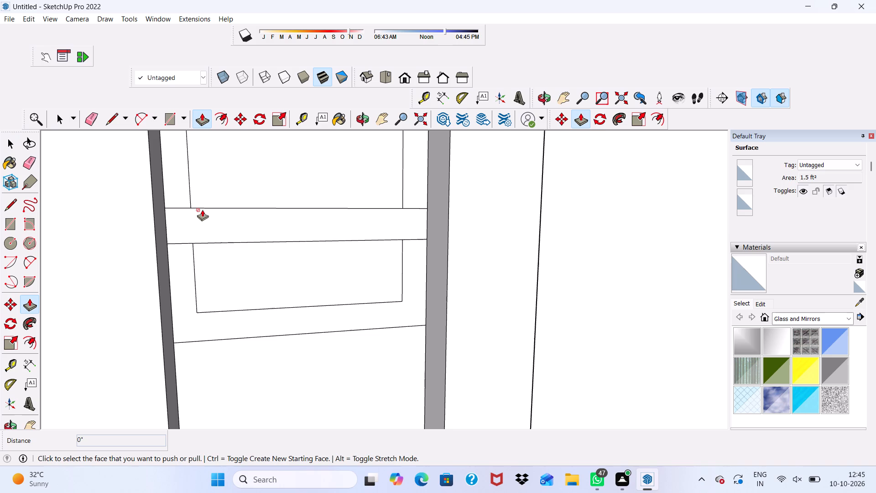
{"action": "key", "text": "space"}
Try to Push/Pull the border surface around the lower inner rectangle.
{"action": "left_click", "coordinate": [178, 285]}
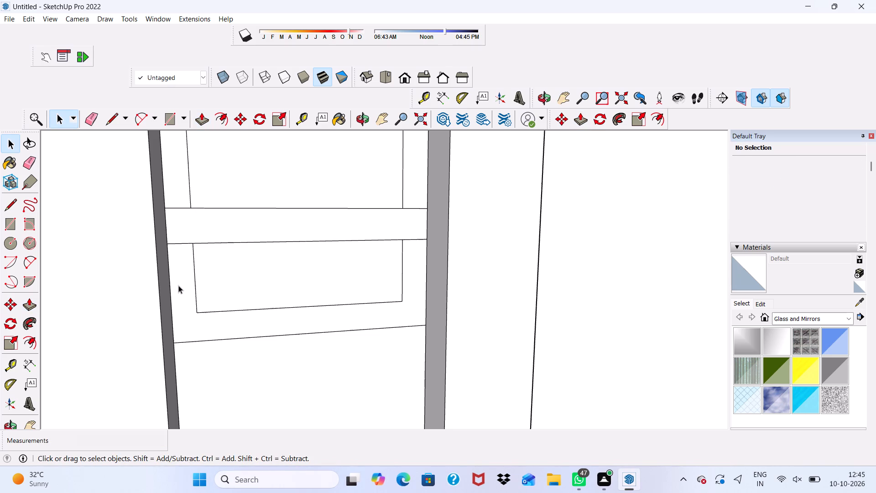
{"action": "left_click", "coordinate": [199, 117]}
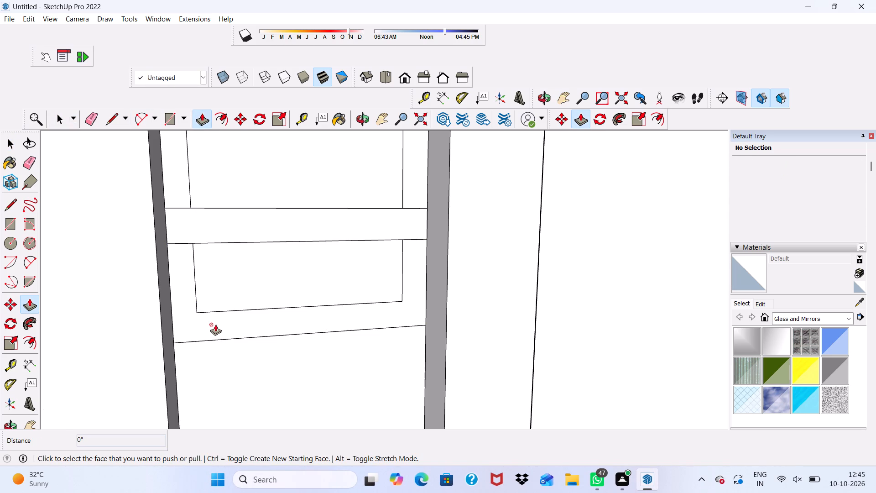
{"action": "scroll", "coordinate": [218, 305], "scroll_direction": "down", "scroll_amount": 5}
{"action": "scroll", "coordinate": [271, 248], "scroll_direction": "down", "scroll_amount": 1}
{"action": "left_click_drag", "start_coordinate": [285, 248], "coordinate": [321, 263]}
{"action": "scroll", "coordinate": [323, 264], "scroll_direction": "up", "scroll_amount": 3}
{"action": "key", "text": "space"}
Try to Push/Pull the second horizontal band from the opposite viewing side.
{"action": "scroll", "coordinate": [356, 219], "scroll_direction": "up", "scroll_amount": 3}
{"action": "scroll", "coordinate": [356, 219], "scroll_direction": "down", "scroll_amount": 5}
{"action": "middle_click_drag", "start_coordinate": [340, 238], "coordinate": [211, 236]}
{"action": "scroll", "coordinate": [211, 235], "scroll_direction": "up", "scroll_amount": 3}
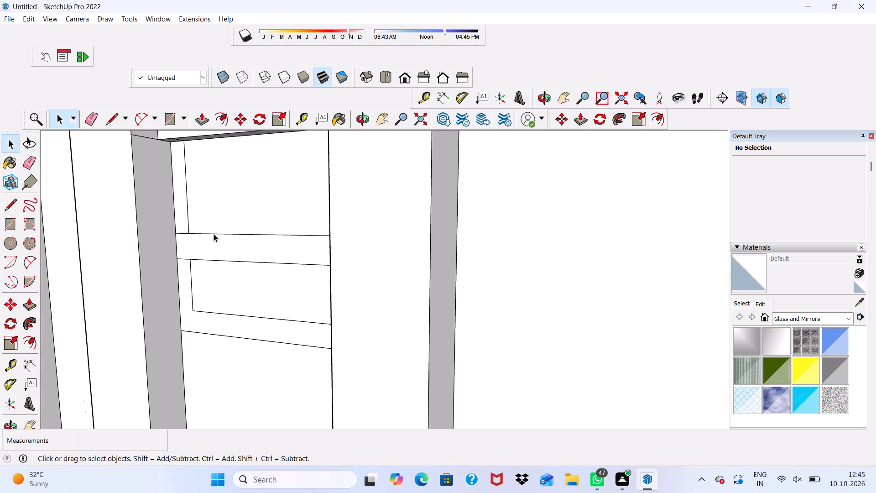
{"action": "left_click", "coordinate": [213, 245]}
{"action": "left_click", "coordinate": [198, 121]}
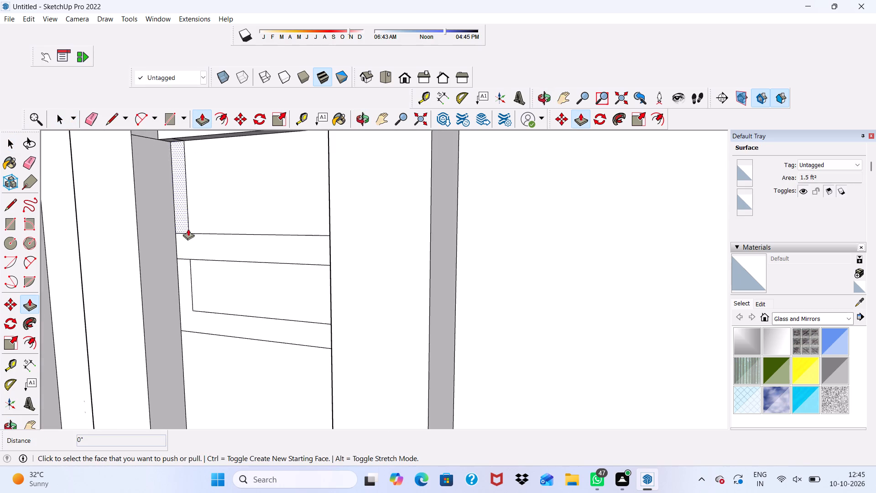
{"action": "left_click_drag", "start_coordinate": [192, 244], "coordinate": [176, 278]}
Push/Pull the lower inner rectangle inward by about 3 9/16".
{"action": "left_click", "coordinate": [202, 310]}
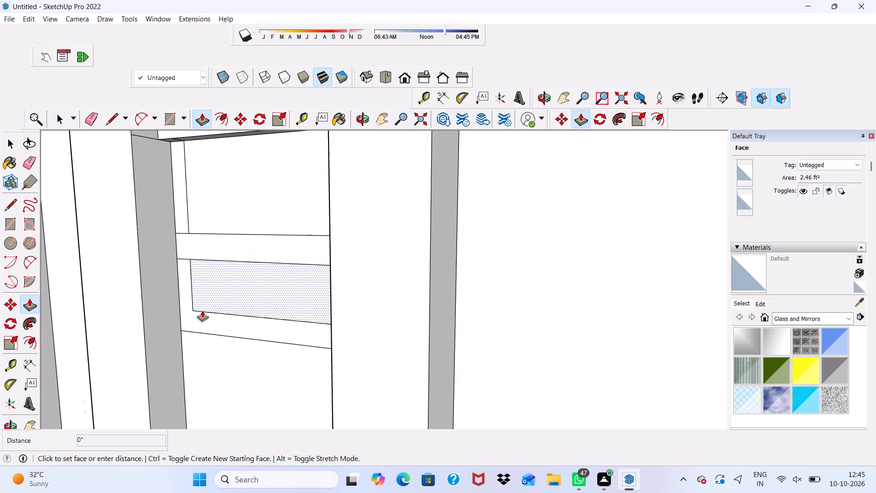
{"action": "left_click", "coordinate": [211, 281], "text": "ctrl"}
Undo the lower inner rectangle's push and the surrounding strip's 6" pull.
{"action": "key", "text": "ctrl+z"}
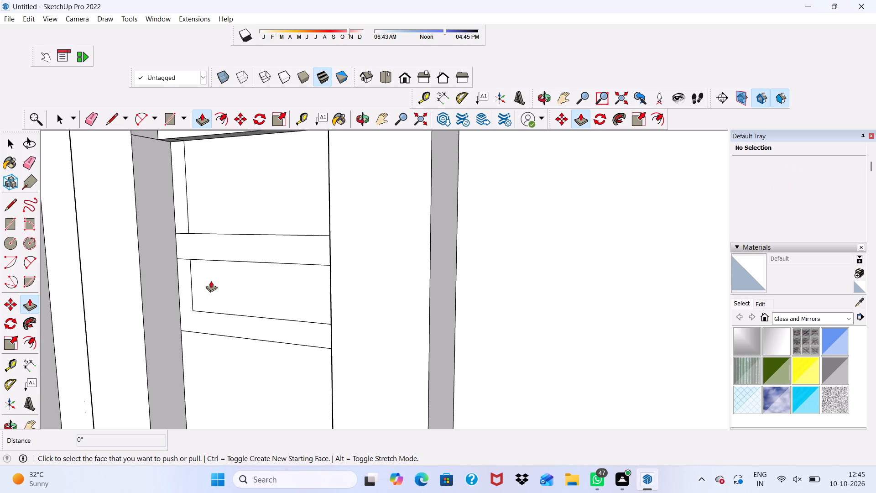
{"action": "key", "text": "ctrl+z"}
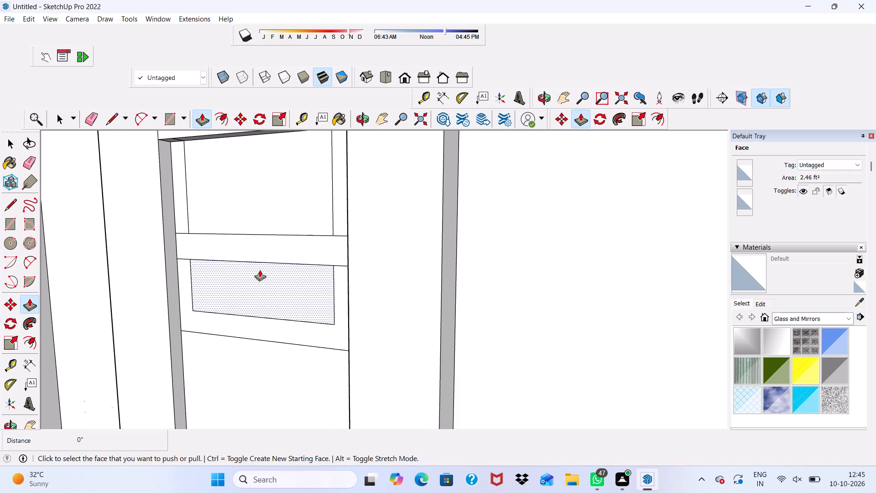
Undo the top horizontal band's outward Push/Pull.
{"action": "key", "text": "ctrl+a"}
{"action": "key", "text": "ctrl+a"}
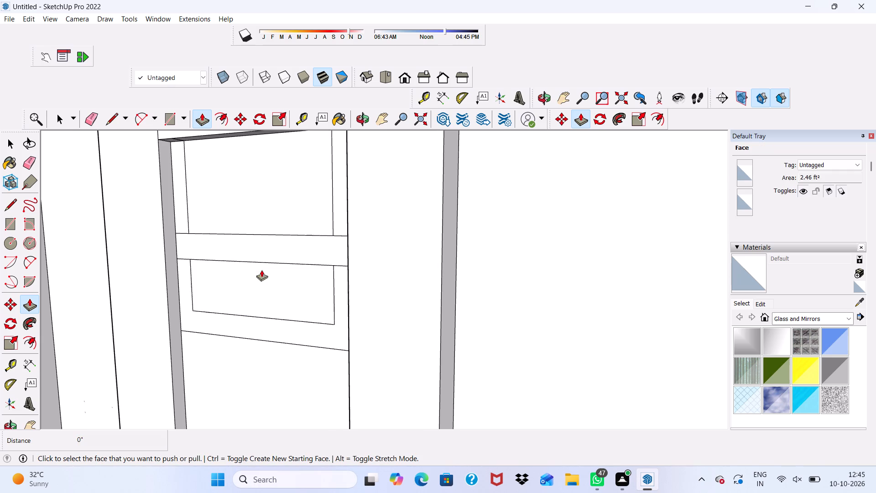
{"action": "key", "text": "ctrl+a"}
{"action": "scroll", "coordinate": [293, 257], "scroll_direction": "down", "scroll_amount": 6}
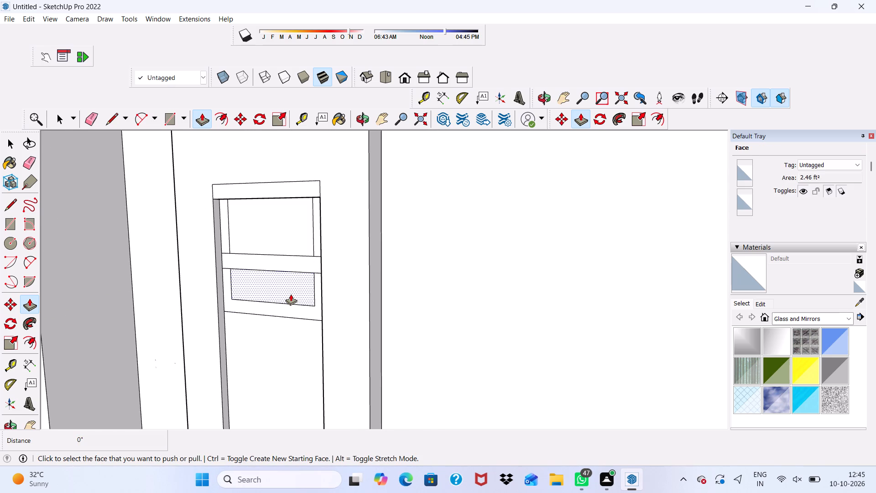
{"action": "key", "text": "ctrl+z"}
{"action": "key", "text": "ctrl+z"}
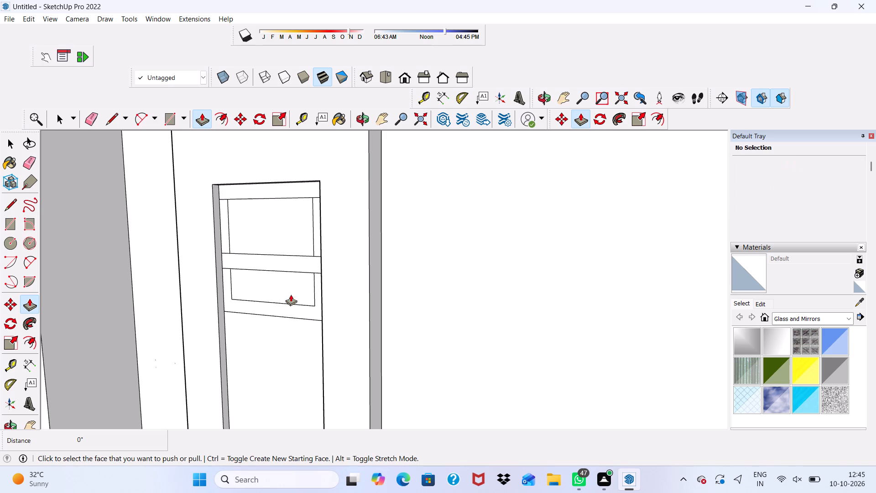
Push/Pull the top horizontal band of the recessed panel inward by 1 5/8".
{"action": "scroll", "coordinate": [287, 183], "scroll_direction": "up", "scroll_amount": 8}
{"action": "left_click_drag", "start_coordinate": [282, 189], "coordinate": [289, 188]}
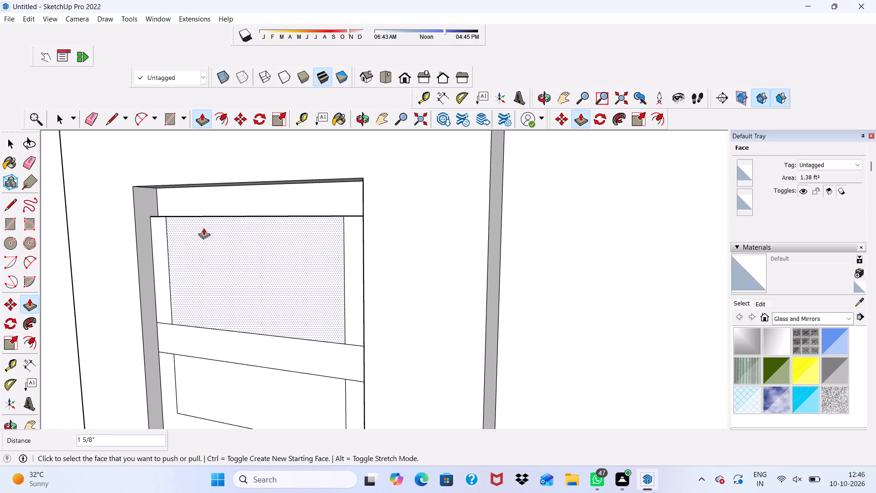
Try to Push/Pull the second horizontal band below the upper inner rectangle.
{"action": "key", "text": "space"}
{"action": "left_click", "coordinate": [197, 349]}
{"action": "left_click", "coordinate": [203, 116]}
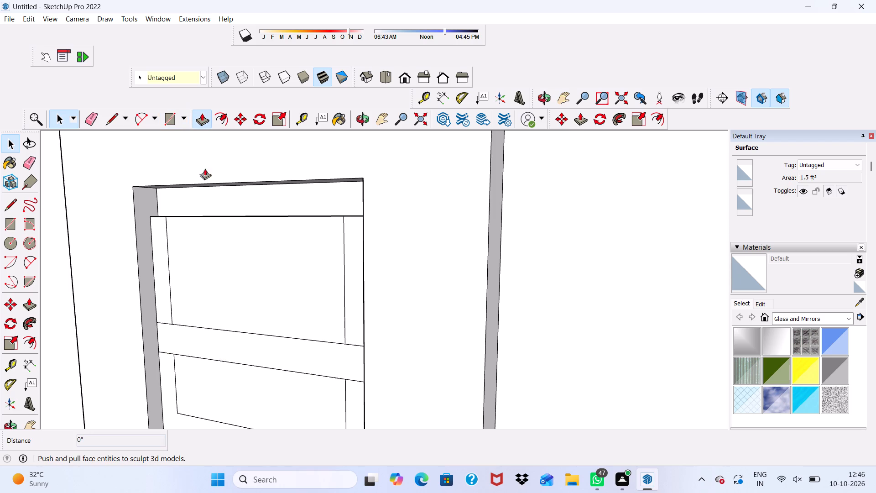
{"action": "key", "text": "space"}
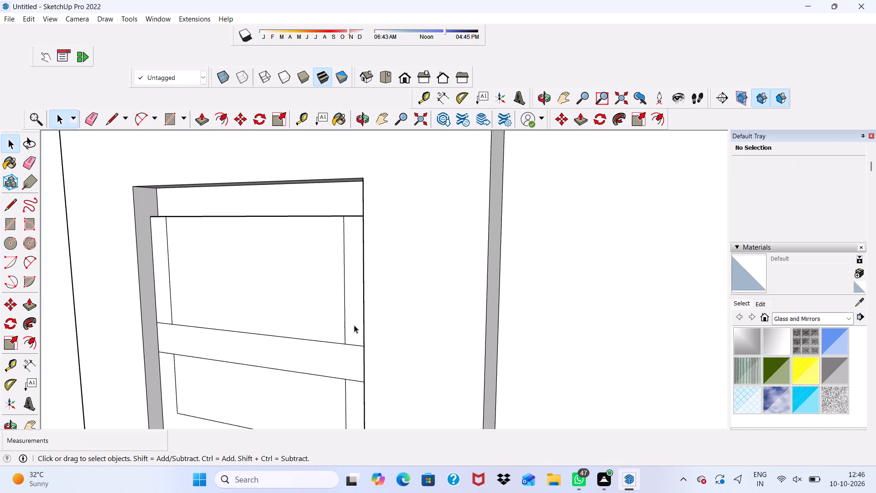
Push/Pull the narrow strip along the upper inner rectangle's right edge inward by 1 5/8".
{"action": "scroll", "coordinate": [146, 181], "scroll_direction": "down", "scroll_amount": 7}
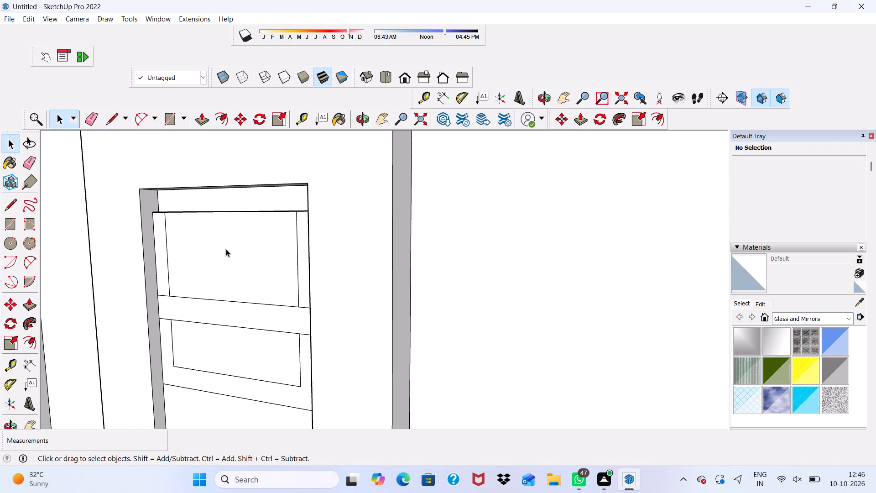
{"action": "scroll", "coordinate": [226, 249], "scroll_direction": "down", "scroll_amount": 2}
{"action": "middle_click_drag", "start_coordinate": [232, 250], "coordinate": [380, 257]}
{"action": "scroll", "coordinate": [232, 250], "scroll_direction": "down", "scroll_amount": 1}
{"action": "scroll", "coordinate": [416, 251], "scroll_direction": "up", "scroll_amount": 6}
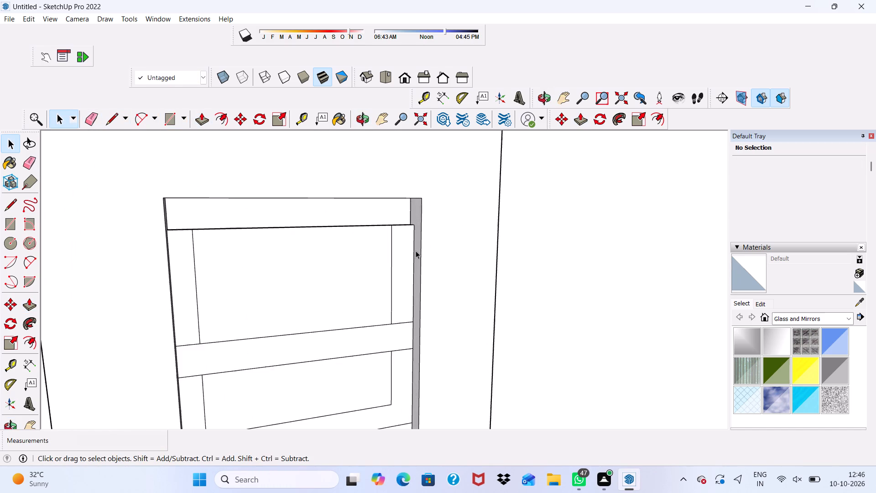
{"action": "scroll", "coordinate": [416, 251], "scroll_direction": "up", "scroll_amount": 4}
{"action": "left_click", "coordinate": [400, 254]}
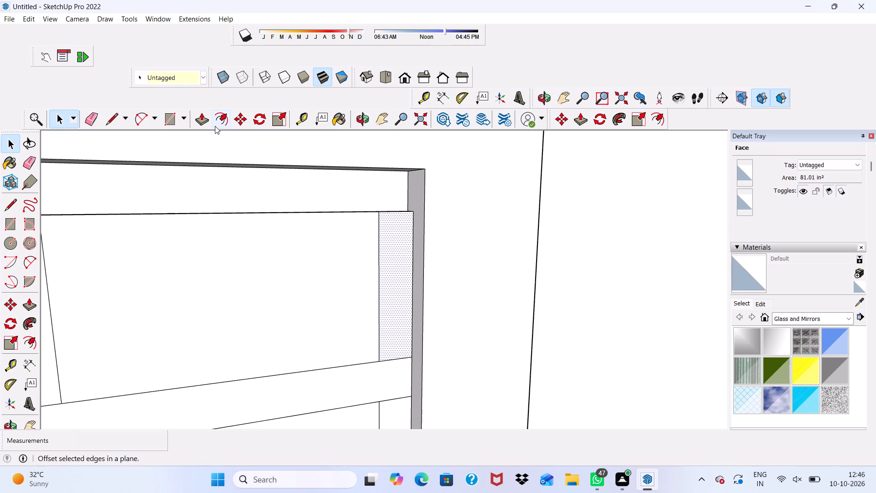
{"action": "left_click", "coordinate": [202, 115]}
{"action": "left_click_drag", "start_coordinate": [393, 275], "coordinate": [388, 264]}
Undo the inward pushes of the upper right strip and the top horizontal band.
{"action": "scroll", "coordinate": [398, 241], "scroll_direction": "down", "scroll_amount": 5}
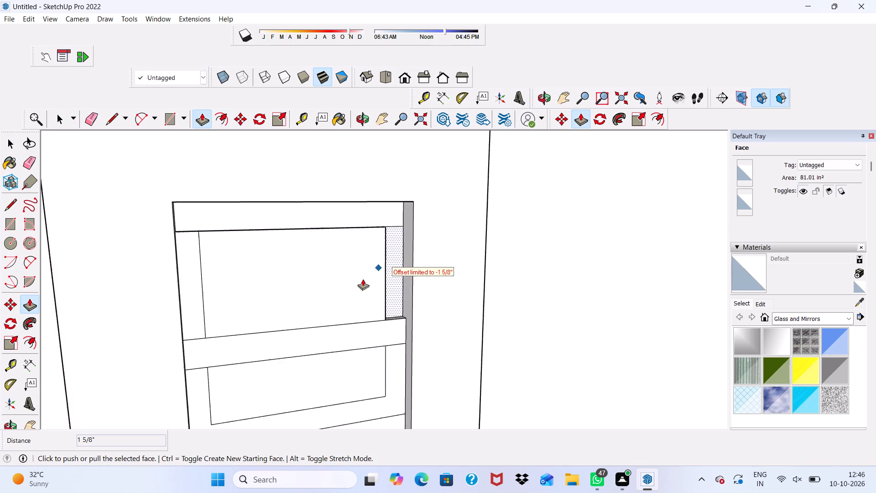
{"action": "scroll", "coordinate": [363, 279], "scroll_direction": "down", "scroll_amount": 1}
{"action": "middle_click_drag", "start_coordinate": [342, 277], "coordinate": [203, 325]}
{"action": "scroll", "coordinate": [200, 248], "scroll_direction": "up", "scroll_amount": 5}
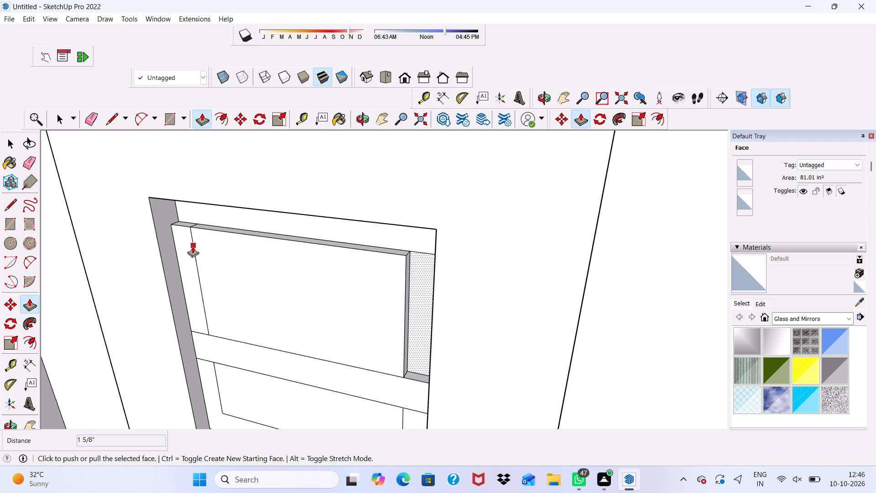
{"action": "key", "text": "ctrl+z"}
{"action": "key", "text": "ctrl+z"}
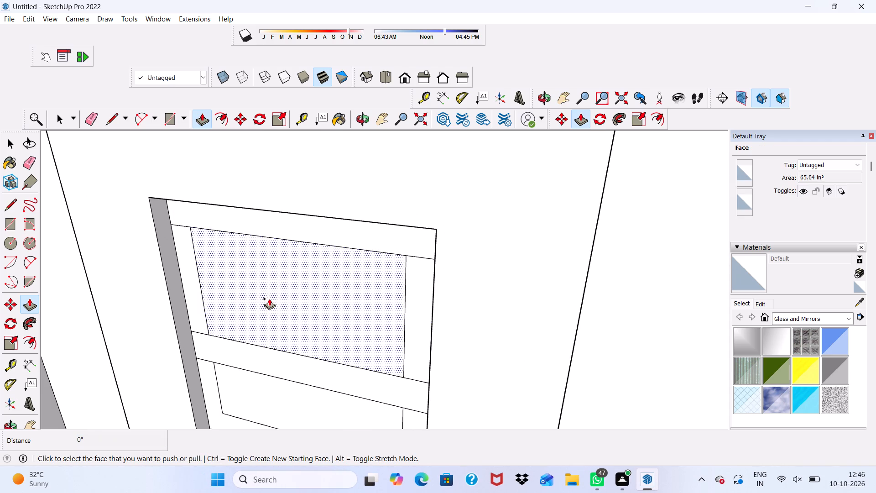
Push/Pull the upper inner rectangle of the band pattern inward by 3/4".
{"action": "left_click_drag", "start_coordinate": [269, 299], "coordinate": [281, 287]}
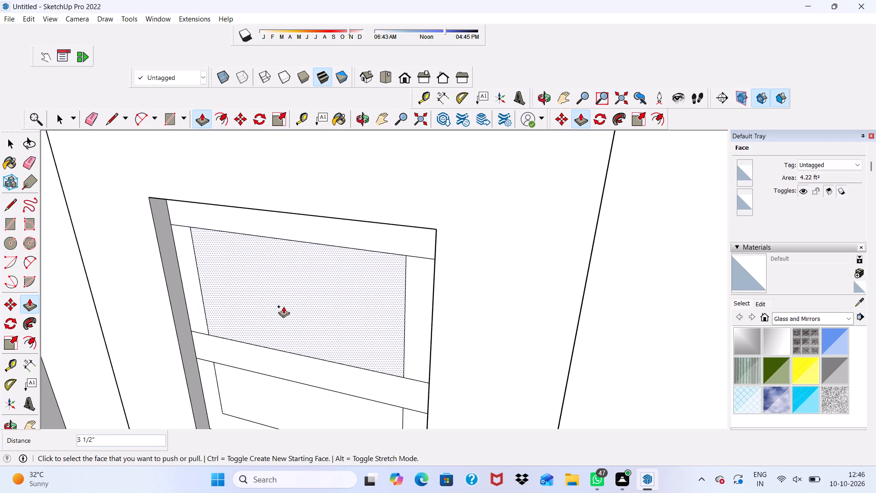
{"action": "key", "text": "space"}
{"action": "left_click", "coordinate": [287, 307]}
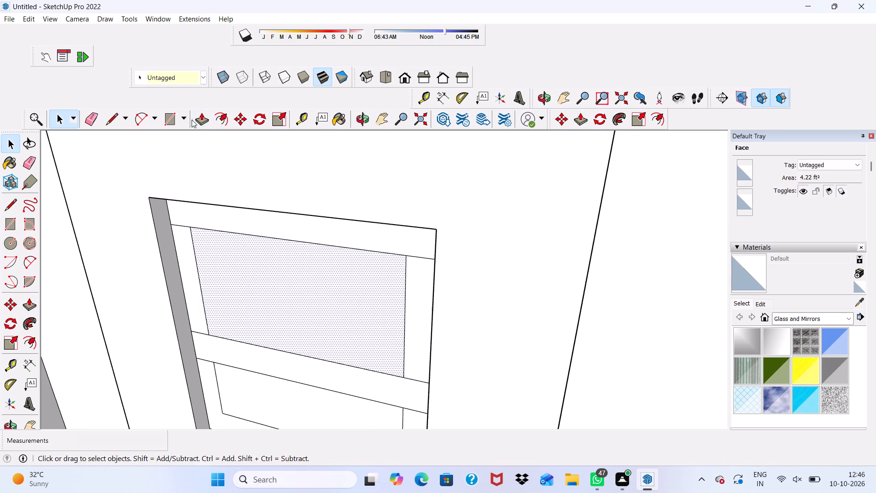
{"action": "left_click", "coordinate": [203, 115]}
{"action": "left_click_drag", "start_coordinate": [232, 281], "coordinate": [238, 281]}
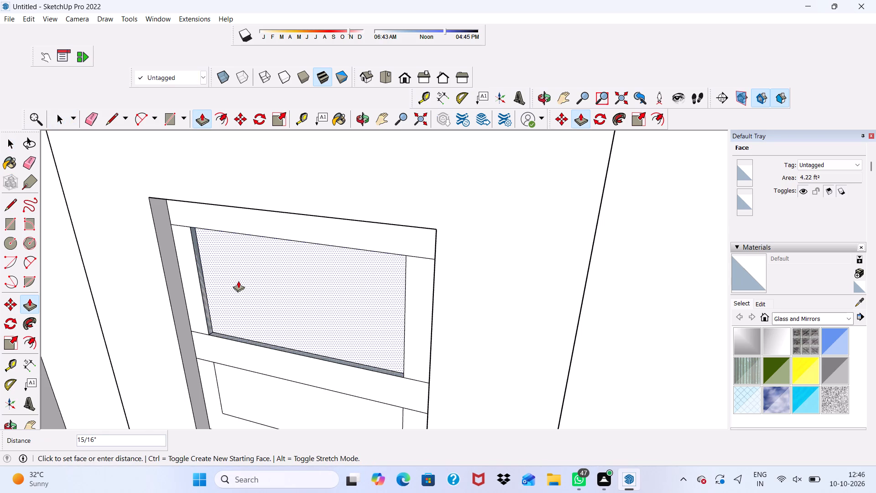
{"action": "left_click_drag", "start_coordinate": [238, 281], "coordinate": [237, 282]}
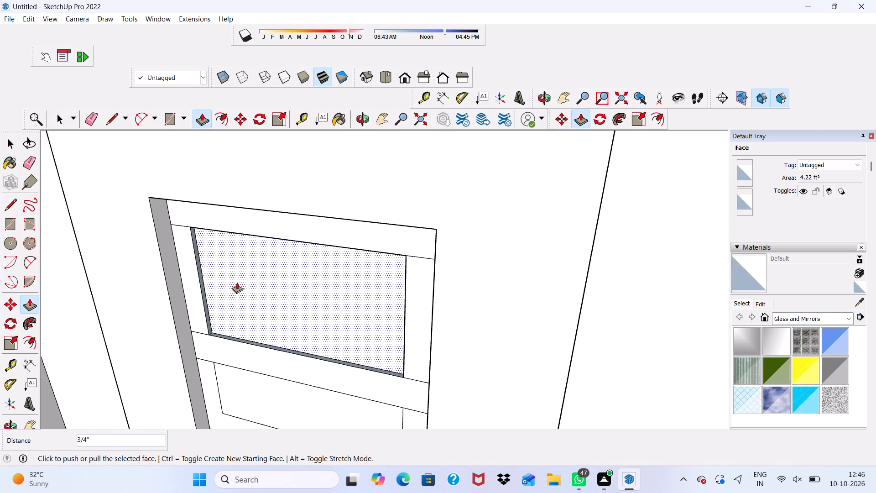
{"action": "scroll", "coordinate": [237, 282], "scroll_direction": "down", "scroll_amount": 6}
{"action": "middle_click_drag", "start_coordinate": [305, 302], "coordinate": [362, 199]}
{"action": "scroll", "coordinate": [312, 358], "scroll_direction": "up", "scroll_amount": 4}
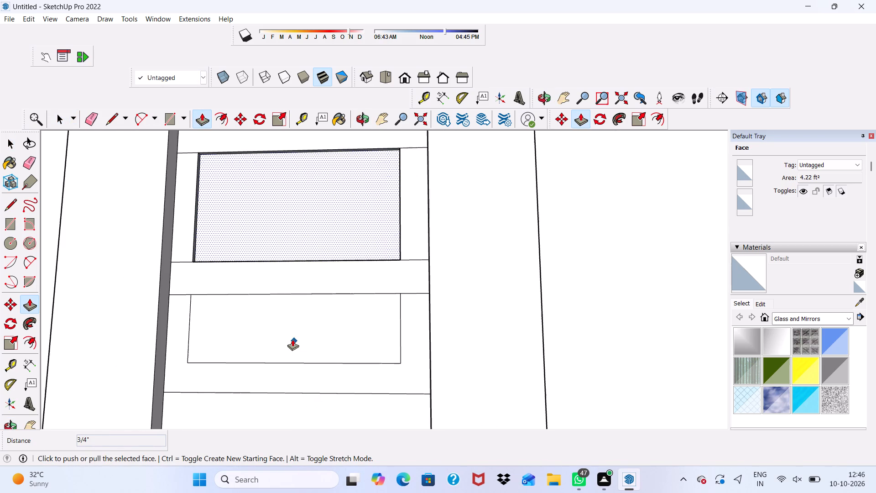
{"action": "key", "text": "space"}
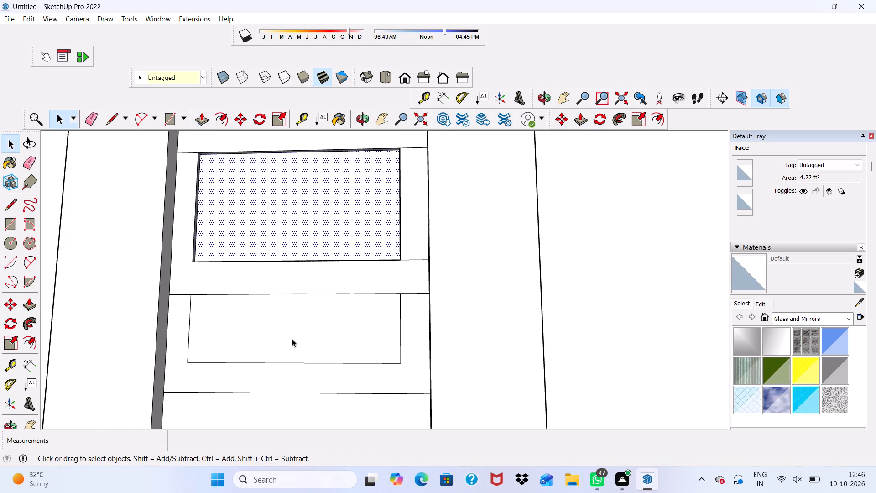
Push/Pull the lower inner rectangle of the band pattern inward by 2 7/8".
{"action": "left_click", "coordinate": [292, 339]}
{"action": "left_click", "coordinate": [201, 117]}
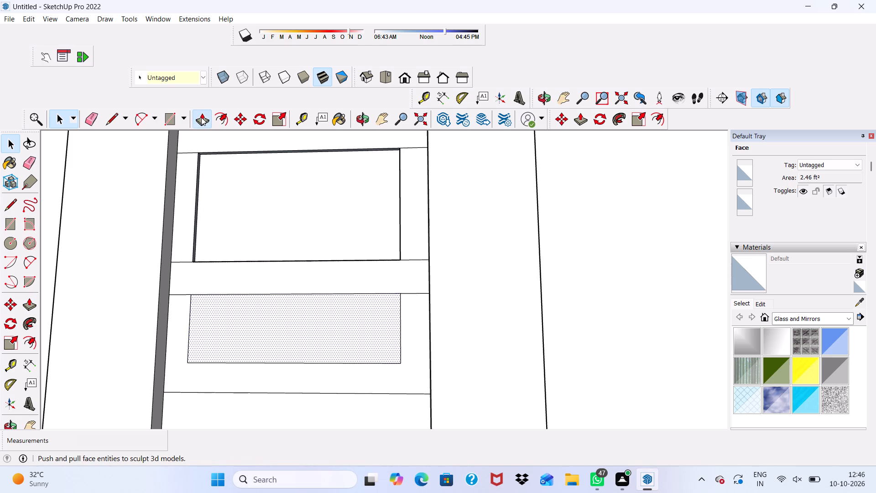
{"action": "left_click_drag", "start_coordinate": [230, 345], "coordinate": [237, 342]}
{"action": "scroll", "coordinate": [235, 346], "scroll_direction": "down", "scroll_amount": 5}
{"action": "middle_click_drag", "start_coordinate": [250, 351], "coordinate": [192, 436]}
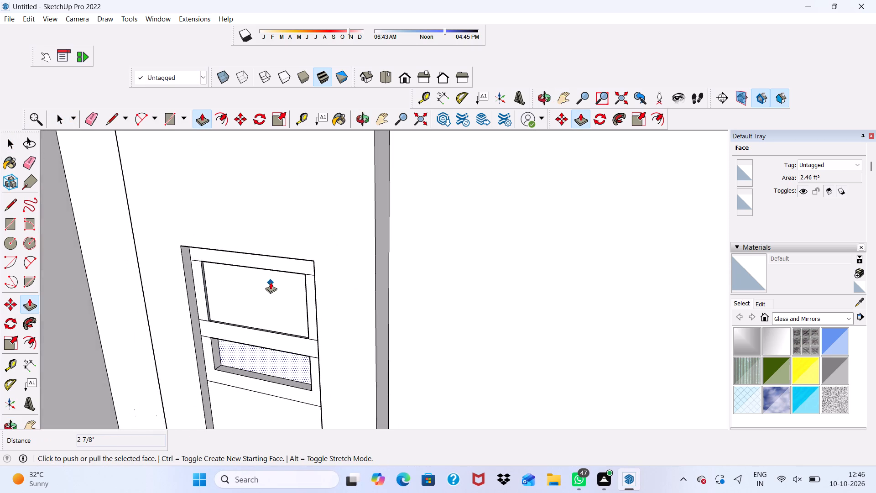
Push/Pull the upper inner rectangle deeper into the panel, finishing with a 1/2" push.
{"action": "scroll", "coordinate": [271, 282], "scroll_direction": "up", "scroll_amount": 4}
{"action": "key", "text": "space"}
{"action": "left_click", "coordinate": [271, 282]}
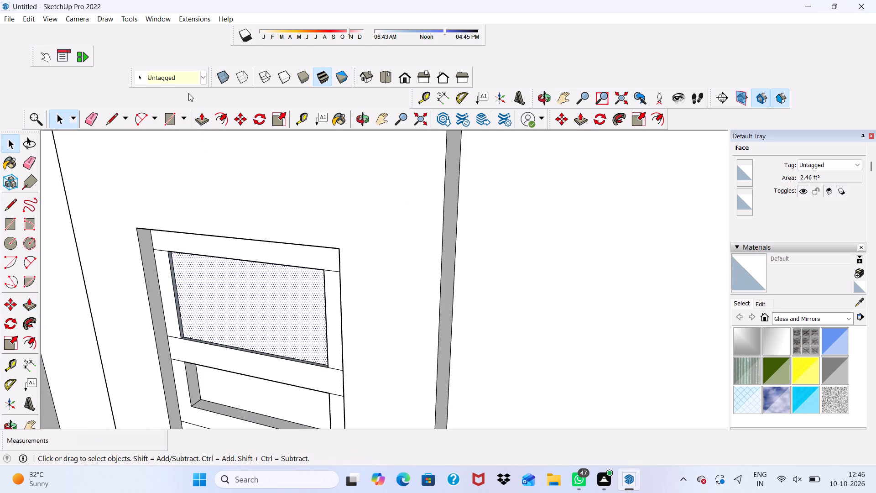
{"action": "left_click", "coordinate": [199, 121]}
{"action": "left_click_drag", "start_coordinate": [207, 299], "coordinate": [211, 299]}
{"action": "left_click", "coordinate": [211, 299]}
{"action": "scroll", "coordinate": [207, 298], "scroll_direction": "down", "scroll_amount": 6}
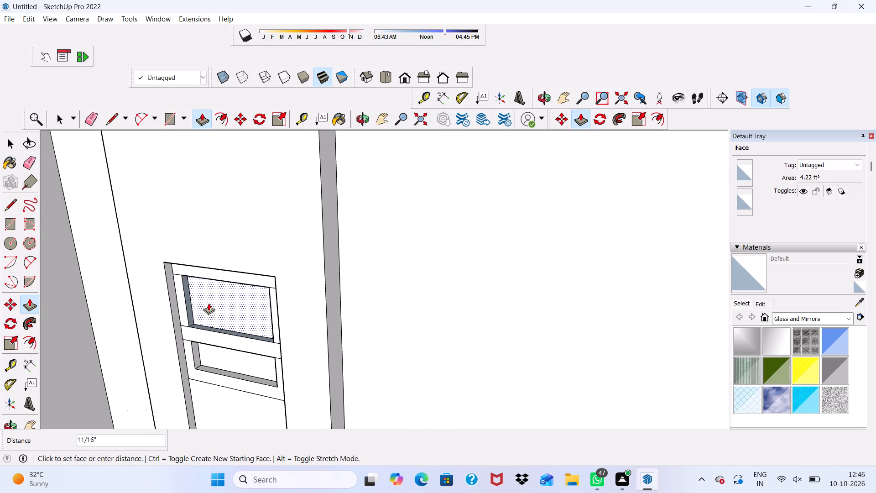
{"action": "left_click", "coordinate": [209, 303]}
{"action": "scroll", "coordinate": [209, 303], "scroll_direction": "down", "scroll_amount": 13}
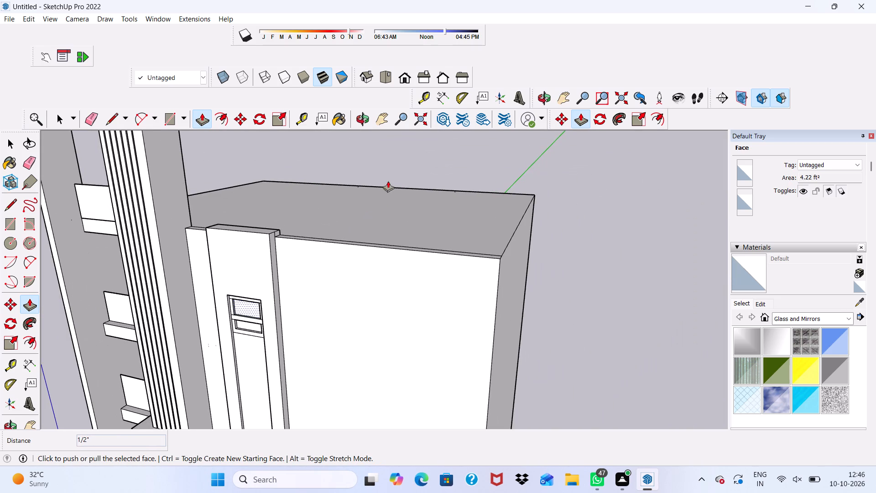
{"action": "key", "text": "space"}
{"action": "left_click", "coordinate": [449, 183]}
Erase the short edge segments at both ends of the band between the two recessed rectangles.
{"action": "scroll", "coordinate": [449, 182], "scroll_direction": "down", "scroll_amount": 5}
{"action": "middle_click_drag", "start_coordinate": [286, 321], "coordinate": [301, 279]}
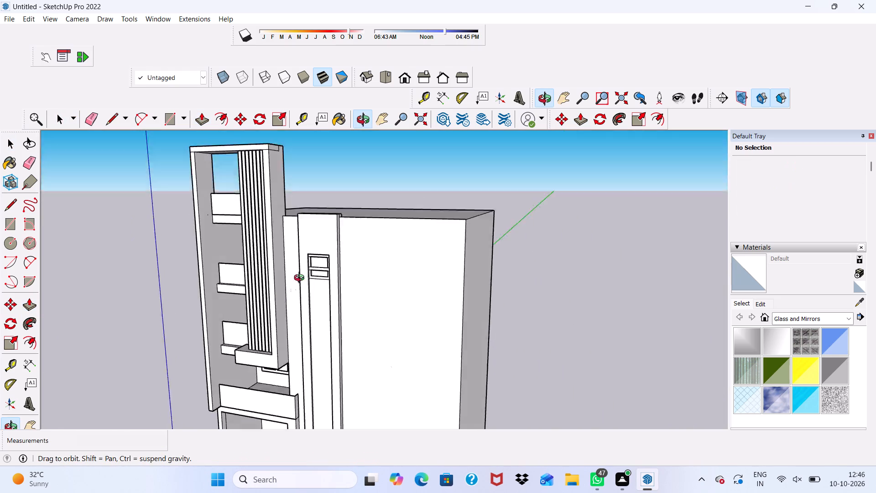
{"action": "middle_click_drag", "start_coordinate": [301, 279], "coordinate": [386, 221]}
{"action": "scroll", "coordinate": [375, 279], "scroll_direction": "up", "scroll_amount": 14}
{"action": "scroll", "coordinate": [364, 192], "scroll_direction": "up", "scroll_amount": 4}
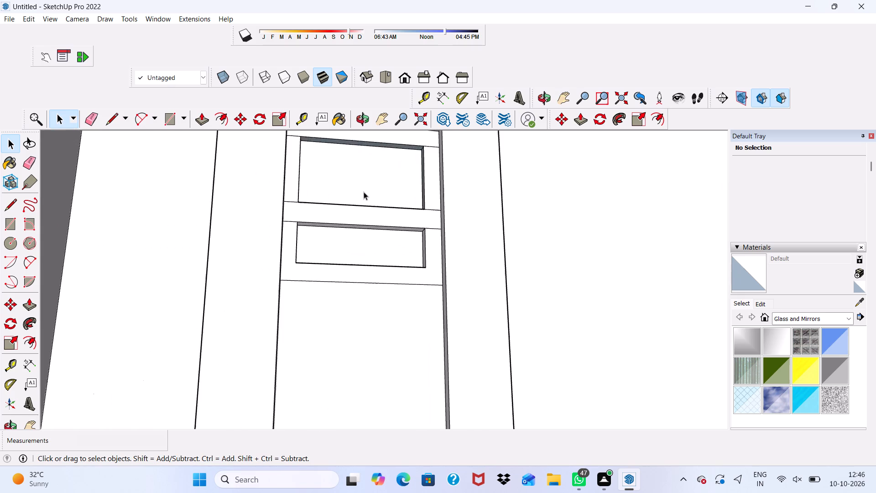
{"action": "scroll", "coordinate": [364, 192], "scroll_direction": "down", "scroll_amount": 2}
{"action": "middle_click_drag", "start_coordinate": [361, 199], "coordinate": [292, 296]}
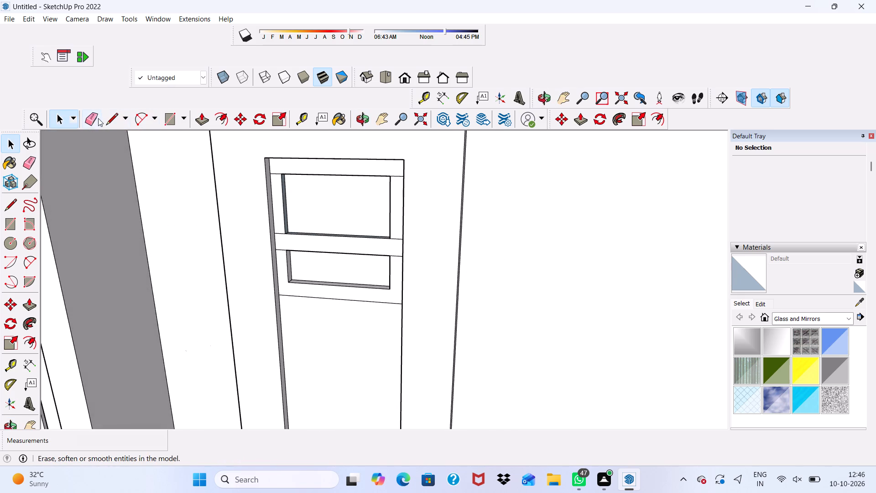
{"action": "left_click", "coordinate": [94, 116]}
{"action": "scroll", "coordinate": [222, 282], "scroll_direction": "up", "scroll_amount": 7}
{"action": "left_click_drag", "start_coordinate": [311, 208], "coordinate": [312, 221]}
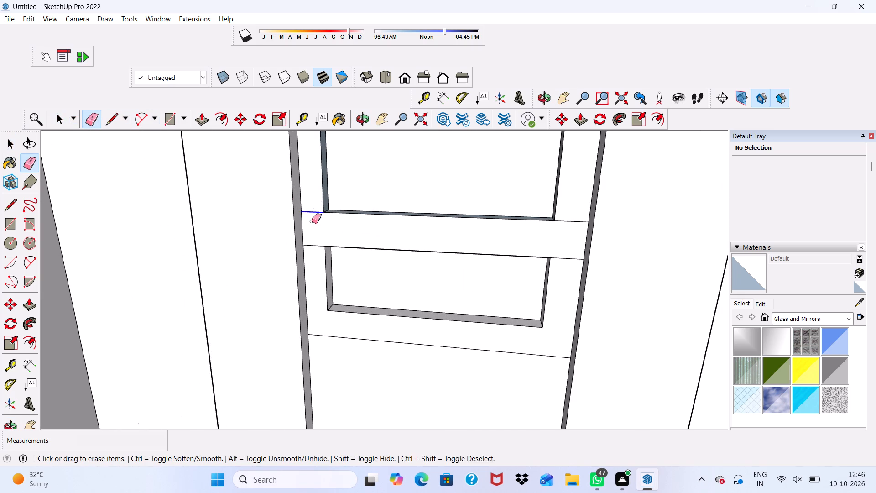
{"action": "left_click_drag", "start_coordinate": [312, 221], "coordinate": [315, 244]}
{"action": "left_click_drag", "start_coordinate": [315, 245], "coordinate": [312, 259]}
{"action": "scroll", "coordinate": [307, 278], "scroll_direction": "down", "scroll_amount": 5}
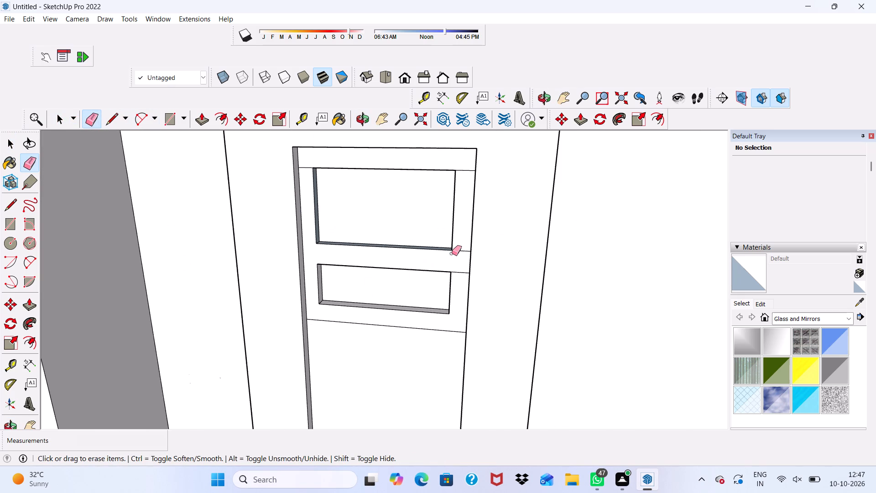
{"action": "left_click_drag", "start_coordinate": [462, 246], "coordinate": [468, 271]}
{"action": "left_click", "coordinate": [467, 274]}
Erase the short edge segments running from the upper recess's top corners to the panel's sides.
{"action": "scroll", "coordinate": [437, 183], "scroll_direction": "up", "scroll_amount": 4}
{"action": "left_click_drag", "start_coordinate": [473, 166], "coordinate": [478, 185]}
{"action": "left_click_drag", "start_coordinate": [240, 158], "coordinate": [233, 188]}
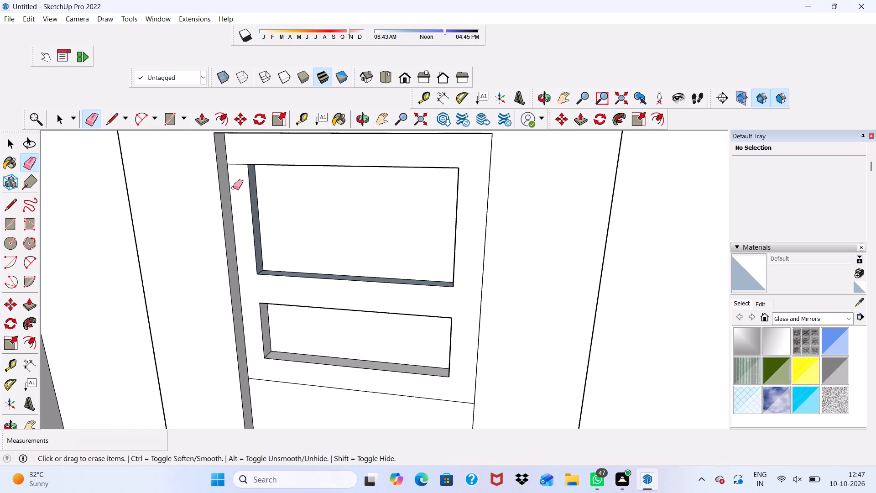
{"action": "left_click_drag", "start_coordinate": [233, 188], "coordinate": [233, 192]}
{"action": "scroll", "coordinate": [244, 254], "scroll_direction": "down", "scroll_amount": 5}
{"action": "scroll", "coordinate": [231, 176], "scroll_direction": "up", "scroll_amount": 14}
{"action": "scroll", "coordinate": [257, 220], "scroll_direction": "up", "scroll_amount": 1}
{"action": "left_click_drag", "start_coordinate": [257, 225], "coordinate": [257, 240]}
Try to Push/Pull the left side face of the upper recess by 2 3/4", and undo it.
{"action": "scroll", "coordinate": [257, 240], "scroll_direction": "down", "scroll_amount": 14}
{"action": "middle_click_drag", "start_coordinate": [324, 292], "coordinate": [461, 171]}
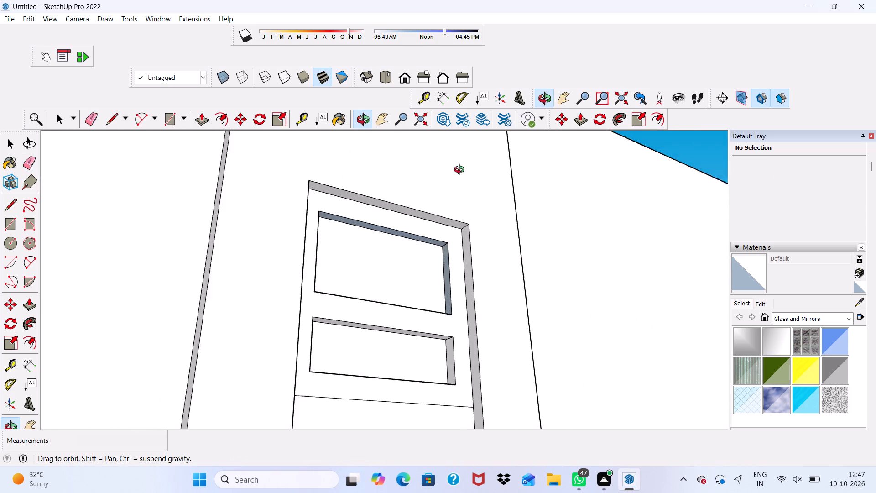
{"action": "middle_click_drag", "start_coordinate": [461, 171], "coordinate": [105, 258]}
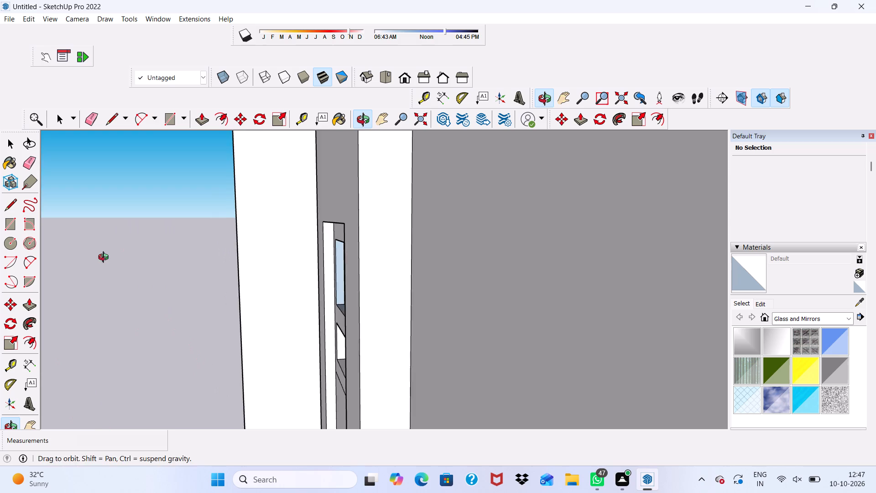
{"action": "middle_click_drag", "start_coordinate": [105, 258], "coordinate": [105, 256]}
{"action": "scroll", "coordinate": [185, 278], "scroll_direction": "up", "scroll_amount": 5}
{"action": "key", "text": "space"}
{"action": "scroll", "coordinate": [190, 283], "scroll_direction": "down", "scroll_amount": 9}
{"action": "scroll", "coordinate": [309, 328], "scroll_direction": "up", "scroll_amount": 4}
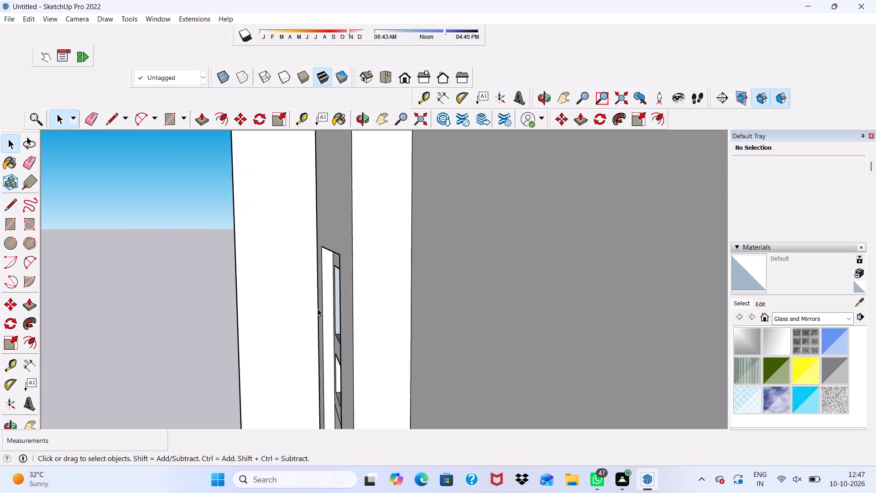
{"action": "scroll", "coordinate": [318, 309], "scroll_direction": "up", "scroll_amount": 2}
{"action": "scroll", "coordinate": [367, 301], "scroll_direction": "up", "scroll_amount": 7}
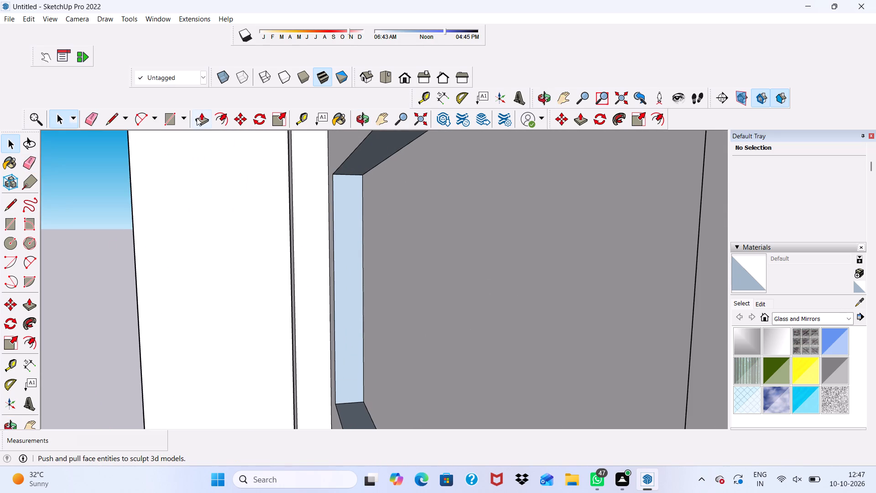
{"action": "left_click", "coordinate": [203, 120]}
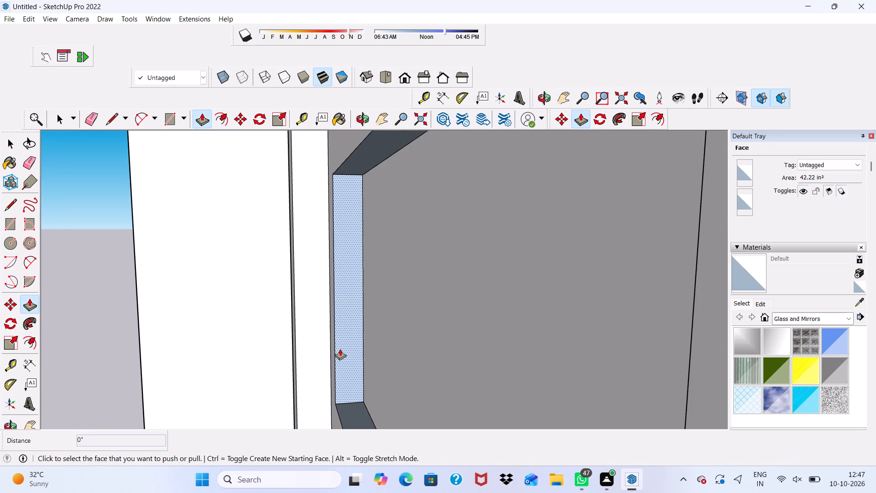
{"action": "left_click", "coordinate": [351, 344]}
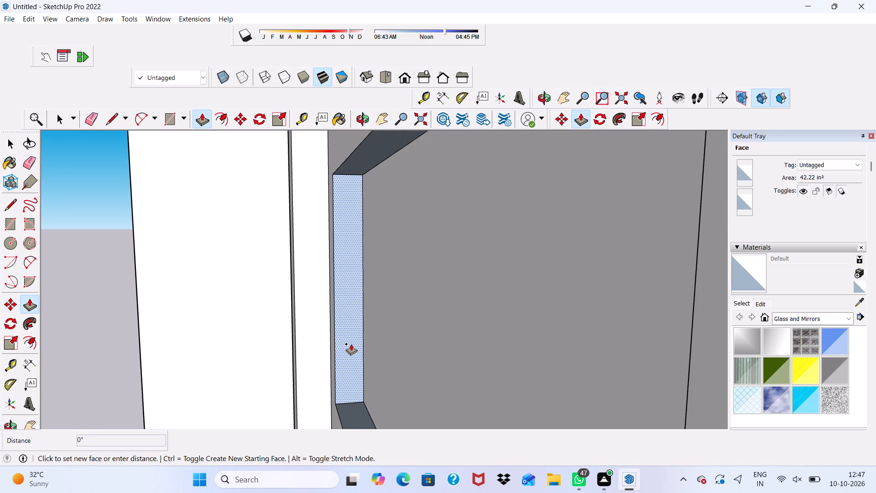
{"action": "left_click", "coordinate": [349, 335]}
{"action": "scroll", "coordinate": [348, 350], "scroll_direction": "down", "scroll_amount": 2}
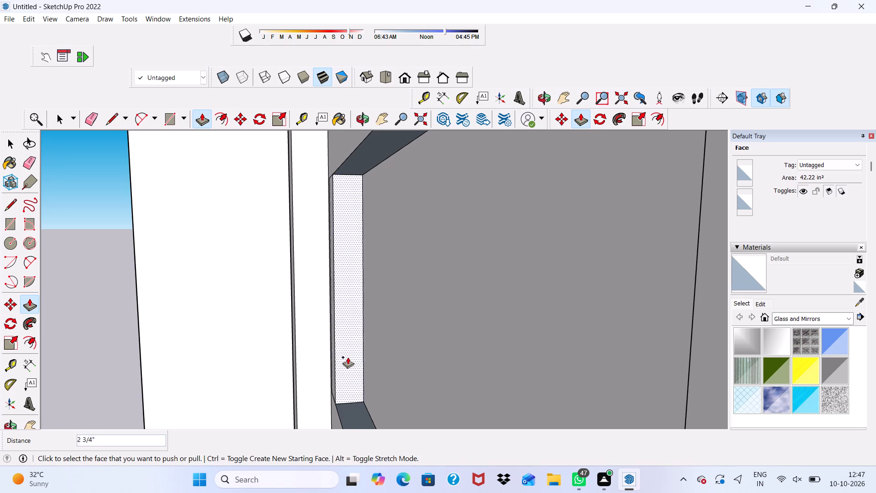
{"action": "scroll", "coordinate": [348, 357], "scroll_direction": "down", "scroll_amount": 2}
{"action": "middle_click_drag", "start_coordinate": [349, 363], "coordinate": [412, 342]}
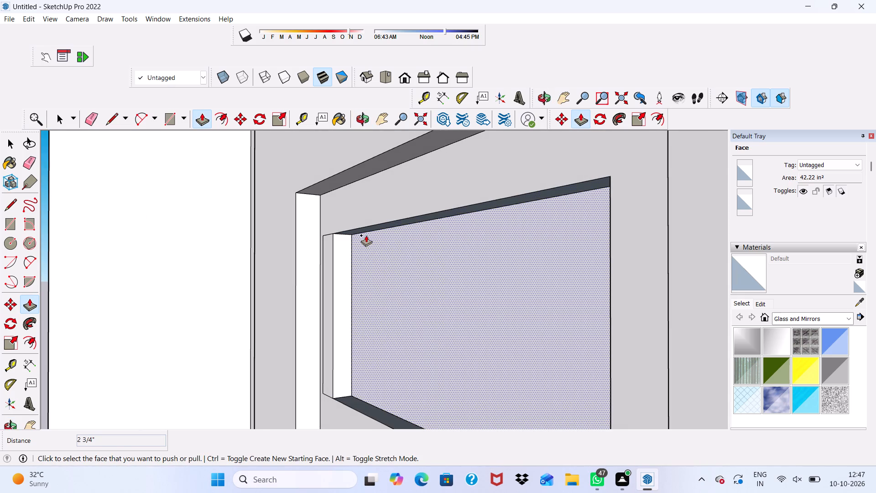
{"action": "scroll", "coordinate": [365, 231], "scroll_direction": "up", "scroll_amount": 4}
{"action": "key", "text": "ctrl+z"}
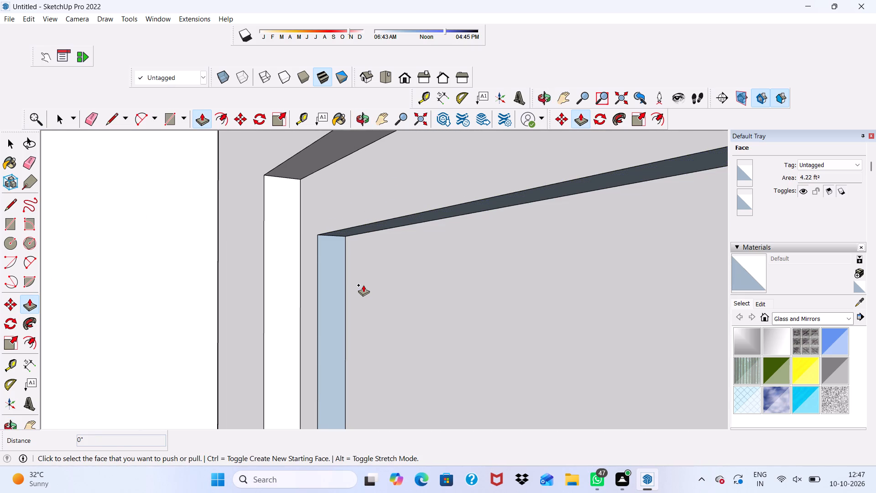
Push/Pull the left side face of the upper recess by 1/2".
{"action": "left_click", "coordinate": [336, 303]}
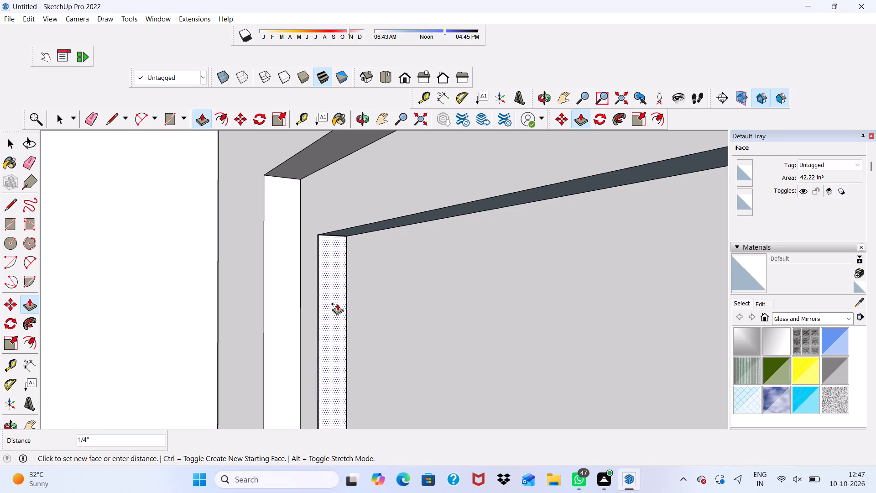
{"action": "left_click", "coordinate": [333, 304]}
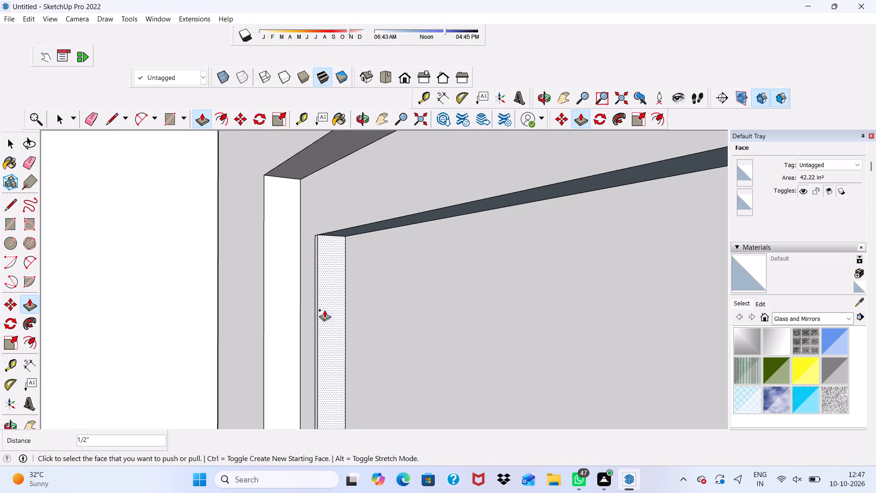
Push/Pull the top inner face of the upper recess by 1/16".
{"action": "scroll", "coordinate": [314, 336], "scroll_direction": "down", "scroll_amount": 5}
{"action": "middle_click_drag", "start_coordinate": [329, 346], "coordinate": [406, 228]}
{"action": "scroll", "coordinate": [411, 262], "scroll_direction": "up", "scroll_amount": 4}
{"action": "scroll", "coordinate": [370, 229], "scroll_direction": "up", "scroll_amount": 3}
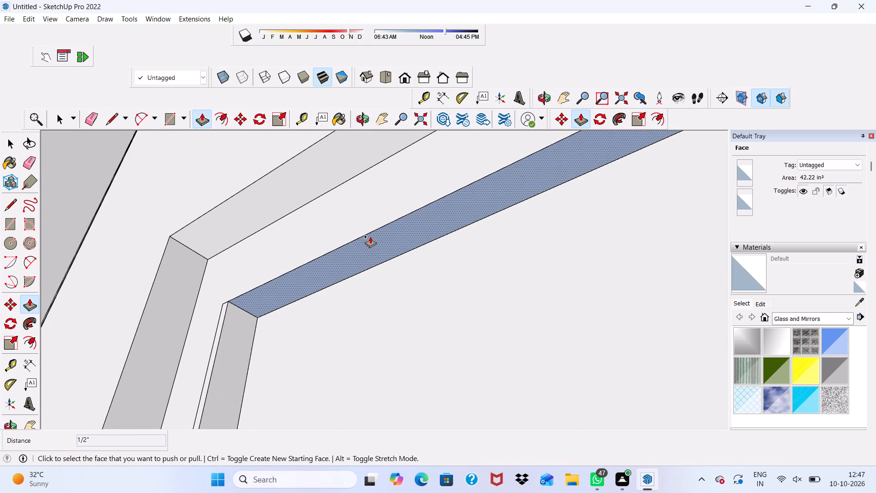
{"action": "left_click", "coordinate": [372, 246]}
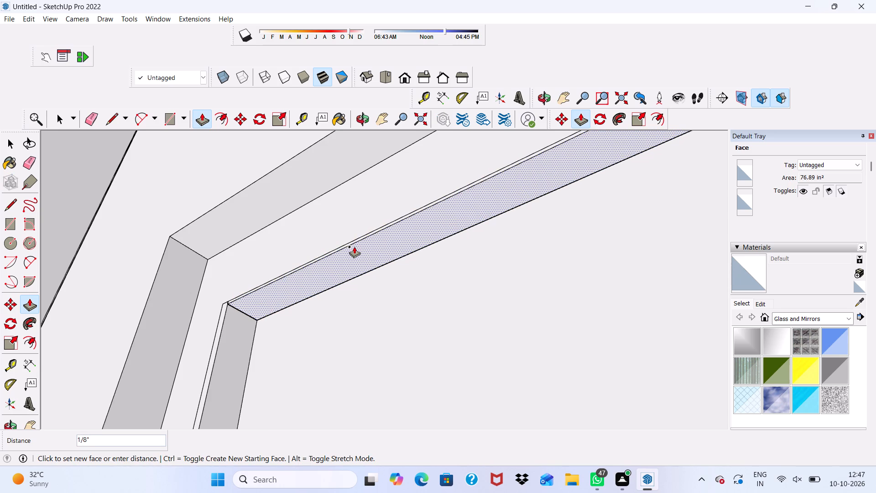
{"action": "left_click", "coordinate": [353, 244]}
Push/Pull the right side face of the upper recess by 1/16".
{"action": "scroll", "coordinate": [347, 260], "scroll_direction": "down", "scroll_amount": 5}
{"action": "scroll", "coordinate": [341, 348], "scroll_direction": "down", "scroll_amount": 5}
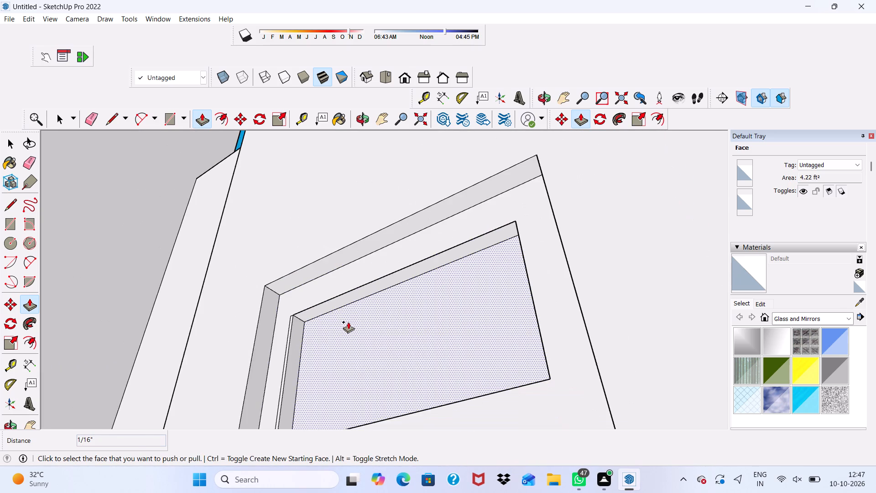
{"action": "middle_click_drag", "start_coordinate": [348, 321], "coordinate": [513, 388]}
{"action": "scroll", "coordinate": [506, 366], "scroll_direction": "up", "scroll_amount": 13}
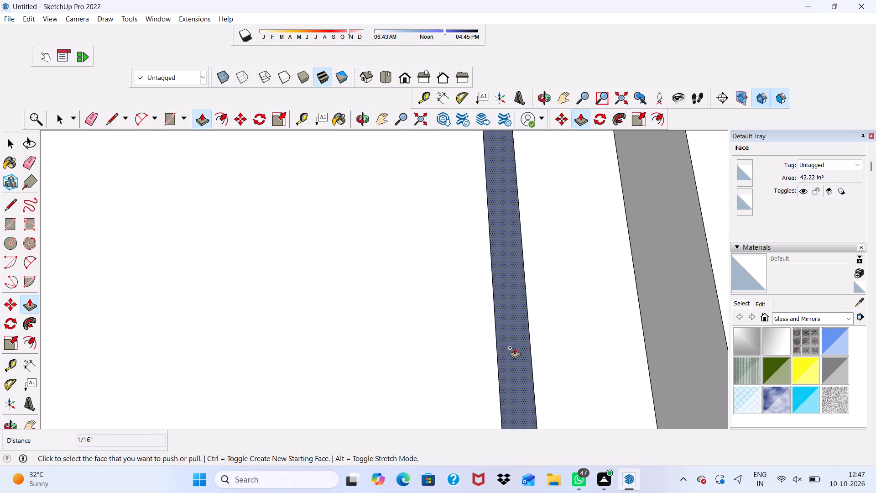
{"action": "left_click", "coordinate": [516, 346]}
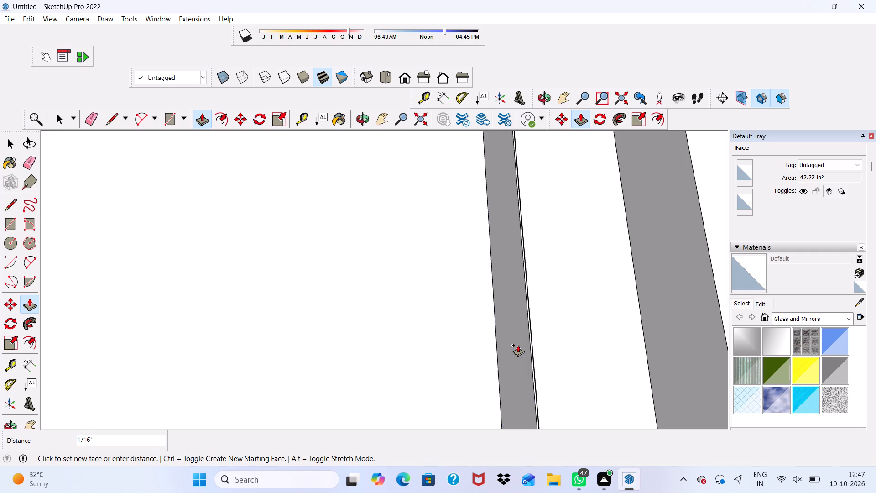
{"action": "left_click", "coordinate": [518, 345]}
Push/Pull the bottom inner face of the upper recess by 1/16".
{"action": "scroll", "coordinate": [475, 333], "scroll_direction": "down", "scroll_amount": 12}
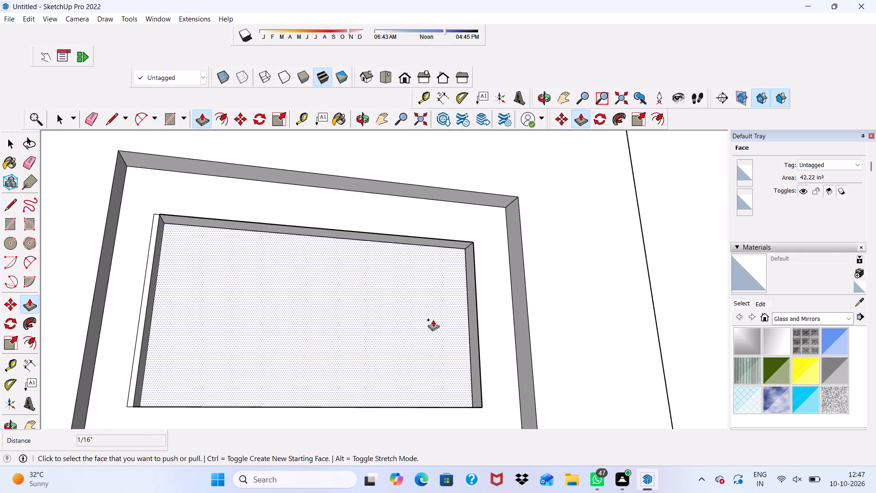
{"action": "scroll", "coordinate": [406, 278], "scroll_direction": "down", "scroll_amount": 9}
{"action": "middle_click_drag", "start_coordinate": [410, 326], "coordinate": [360, 460]}
{"action": "scroll", "coordinate": [356, 321], "scroll_direction": "up", "scroll_amount": 6}
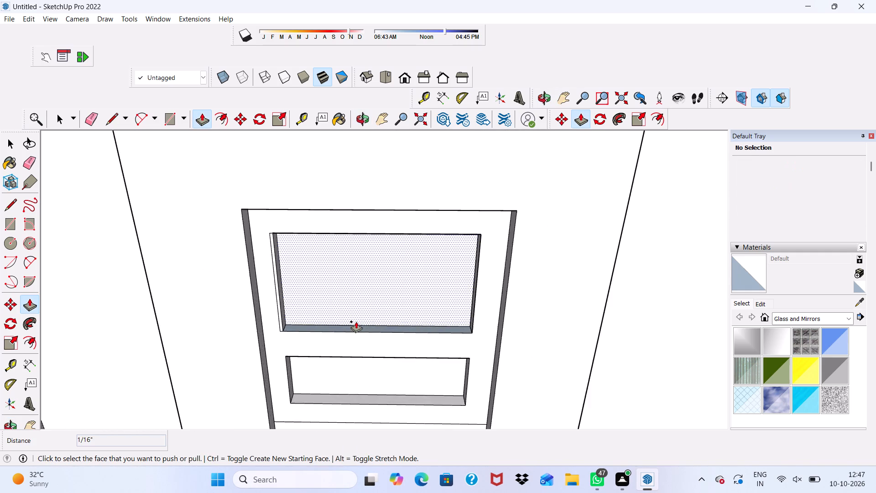
{"action": "scroll", "coordinate": [356, 321], "scroll_direction": "up", "scroll_amount": 10}
{"action": "left_click", "coordinate": [326, 343]}
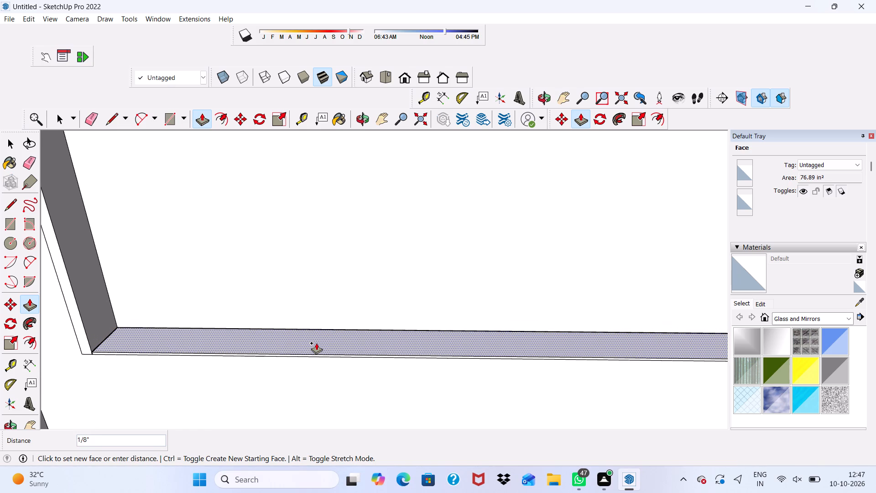
{"action": "left_click", "coordinate": [316, 343]}
Erase the leftover edges along the left side and top of the upper recess, including the stub at its upper-left corner.
{"action": "scroll", "coordinate": [124, 336], "scroll_direction": "down", "scroll_amount": 11}
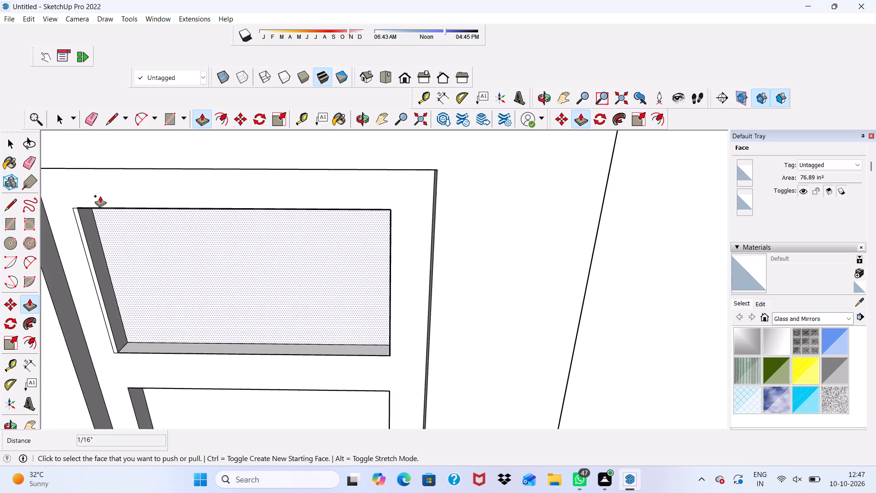
{"action": "left_click", "coordinate": [94, 114]}
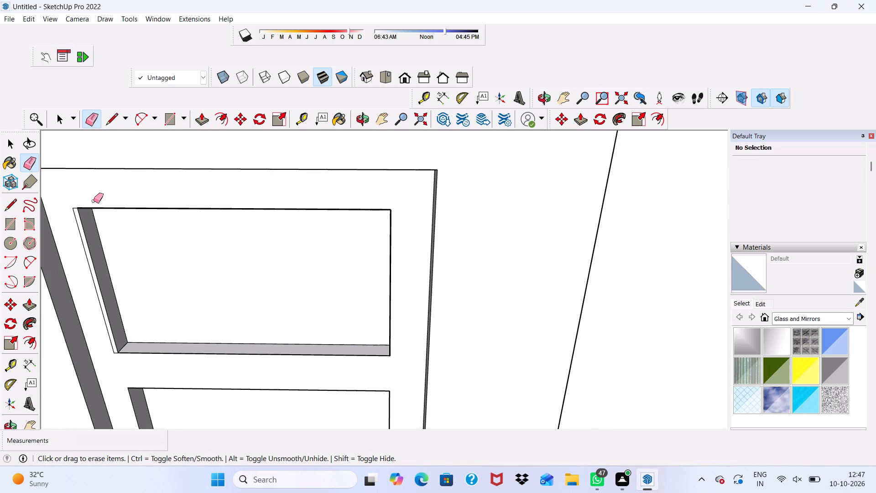
{"action": "scroll", "coordinate": [80, 259], "scroll_direction": "up", "scroll_amount": 4}
{"action": "scroll", "coordinate": [80, 259], "scroll_direction": "down", "scroll_amount": 2}
{"action": "scroll", "coordinate": [80, 257], "scroll_direction": "up", "scroll_amount": 5}
{"action": "left_click_drag", "start_coordinate": [89, 235], "coordinate": [90, 259]}
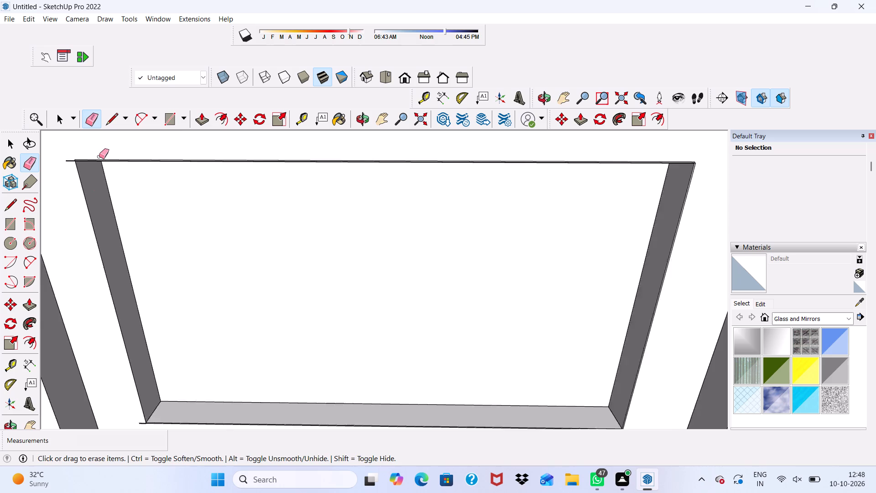
{"action": "scroll", "coordinate": [99, 157], "scroll_direction": "up", "scroll_amount": 8}
{"action": "left_click_drag", "start_coordinate": [68, 170], "coordinate": [65, 175]}
{"action": "left_click", "coordinate": [71, 161]}
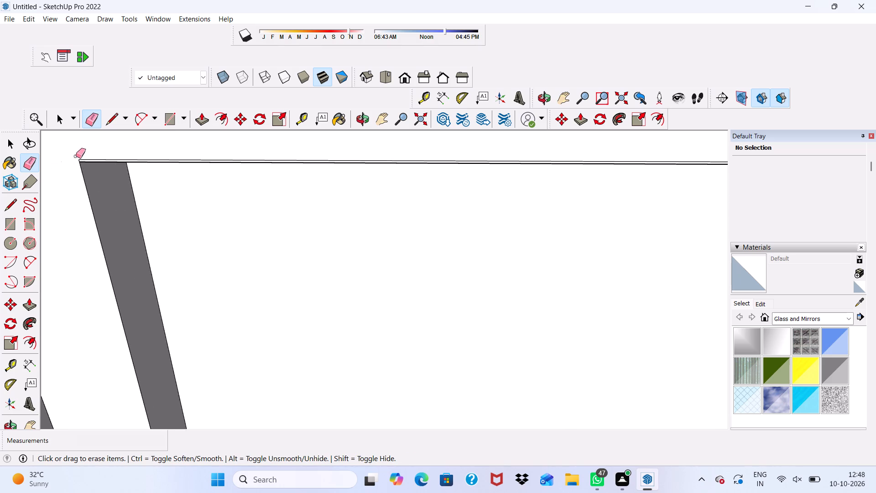
{"action": "scroll", "coordinate": [76, 156], "scroll_direction": "up", "scroll_amount": 11}
{"action": "left_click", "coordinate": [163, 151]}
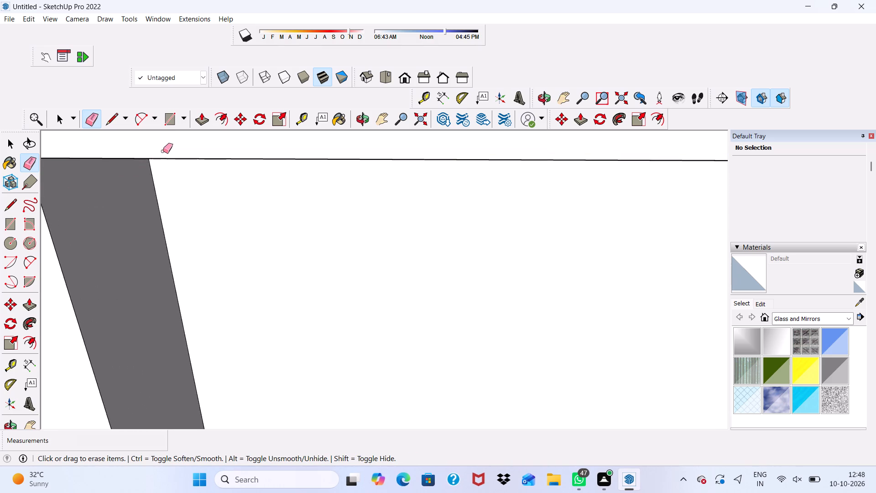
{"action": "scroll", "coordinate": [169, 161], "scroll_direction": "down", "scroll_amount": 13}
{"action": "scroll", "coordinate": [197, 168], "scroll_direction": "up", "scroll_amount": 14}
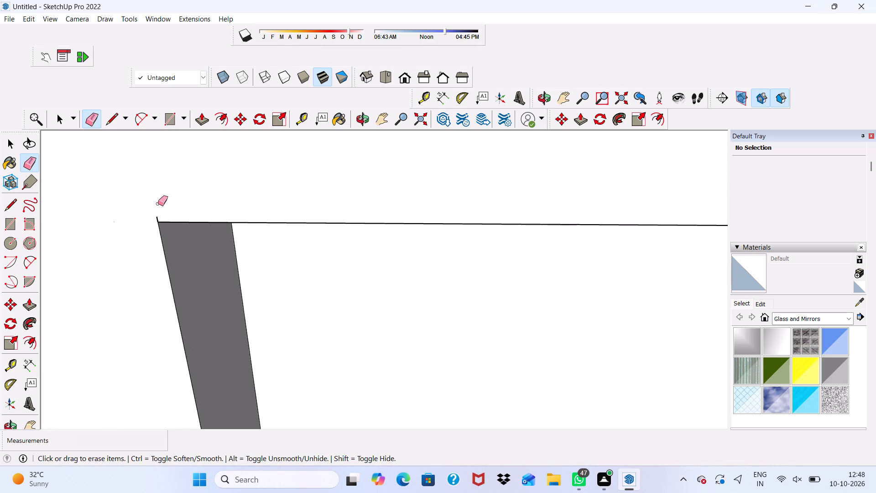
{"action": "left_click_drag", "start_coordinate": [160, 218], "coordinate": [150, 220]}
Erase the stray edge stub at the upper recess's upper-right corner and the leftover line along its right side.
{"action": "scroll", "coordinate": [146, 220], "scroll_direction": "down", "scroll_amount": 17}
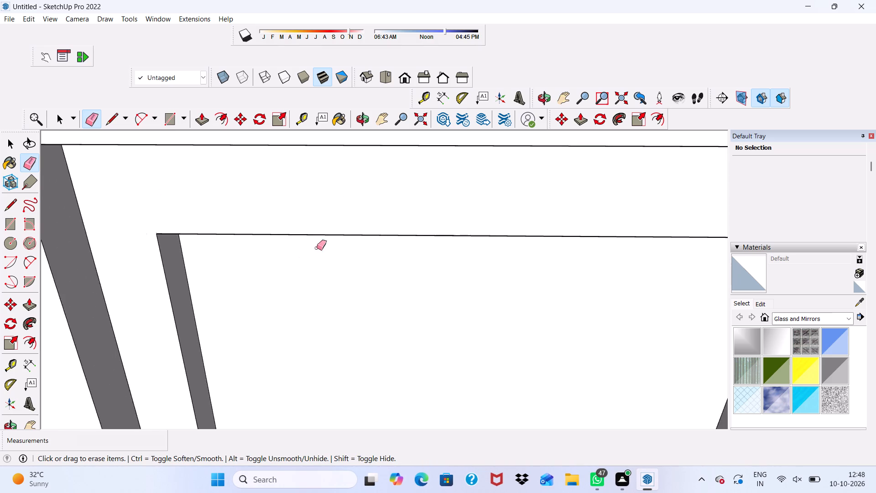
{"action": "scroll", "coordinate": [317, 248], "scroll_direction": "down", "scroll_amount": 10}
{"action": "scroll", "coordinate": [477, 227], "scroll_direction": "up", "scroll_amount": 19}
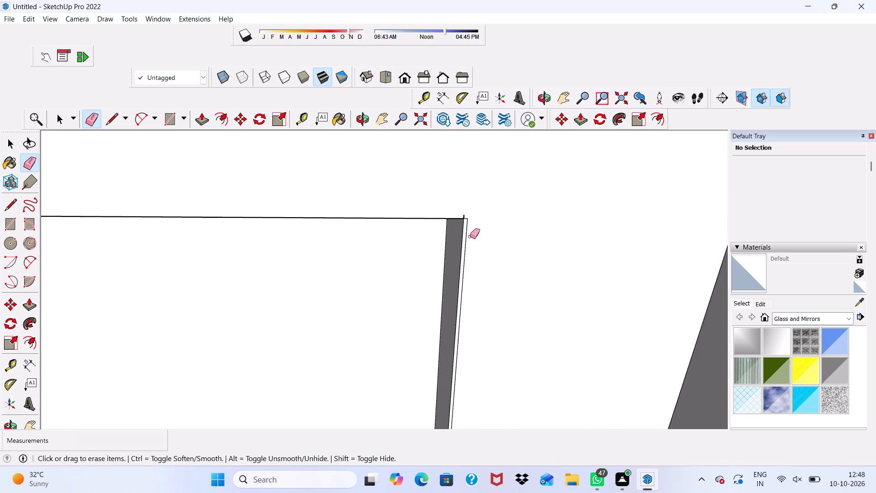
{"action": "scroll", "coordinate": [470, 236], "scroll_direction": "up", "scroll_amount": 11}
{"action": "left_click_drag", "start_coordinate": [459, 210], "coordinate": [461, 216]}
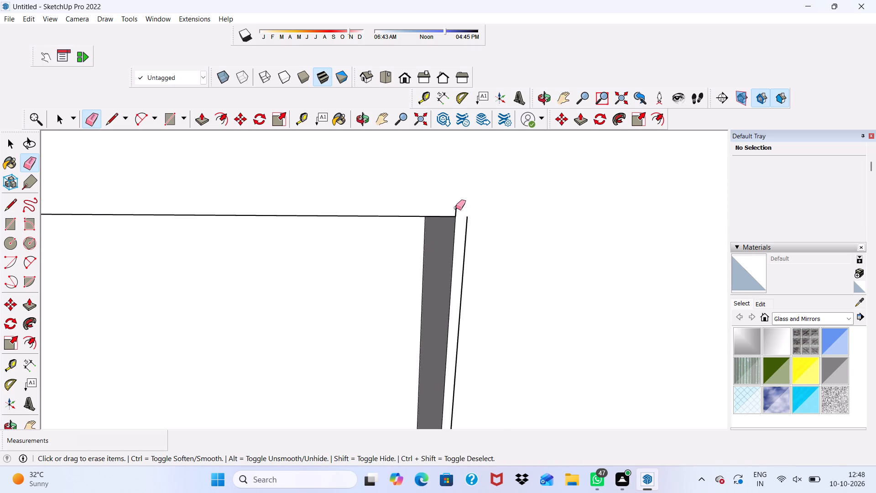
{"action": "left_click_drag", "start_coordinate": [456, 208], "coordinate": [460, 214]}
{"action": "left_click", "coordinate": [467, 233]}
Erase the leftover line below the upper recess's bottom edge and the stray stubs at its lower-right corner.
{"action": "scroll", "coordinate": [455, 252], "scroll_direction": "down", "scroll_amount": 5}
{"action": "middle_click_drag", "start_coordinate": [431, 314], "coordinate": [430, 178]}
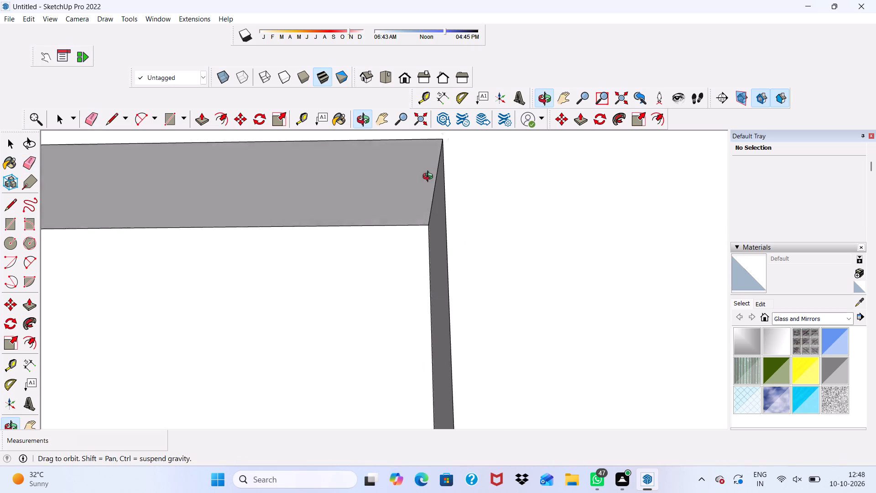
{"action": "middle_click_drag", "start_coordinate": [430, 178], "coordinate": [435, 169]}
{"action": "scroll", "coordinate": [435, 169], "scroll_direction": "up", "scroll_amount": 1}
{"action": "scroll", "coordinate": [436, 179], "scroll_direction": "down", "scroll_amount": 20}
{"action": "scroll", "coordinate": [436, 179], "scroll_direction": "down", "scroll_amount": 3}
{"action": "scroll", "coordinate": [468, 286], "scroll_direction": "down", "scroll_amount": 4}
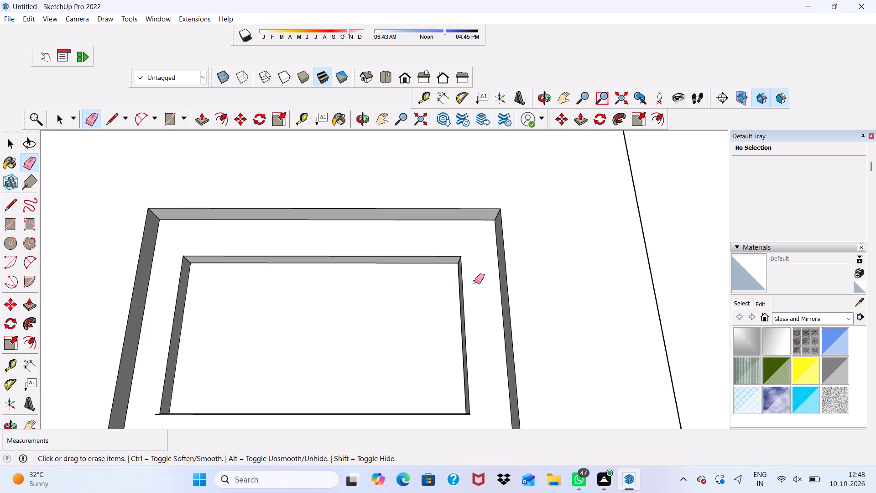
{"action": "scroll", "coordinate": [474, 282], "scroll_direction": "down", "scroll_amount": 6}
{"action": "scroll", "coordinate": [497, 362], "scroll_direction": "up", "scroll_amount": 5}
{"action": "scroll", "coordinate": [484, 359], "scroll_direction": "down", "scroll_amount": 2}
{"action": "scroll", "coordinate": [398, 420], "scroll_direction": "up", "scroll_amount": 12}
{"action": "middle_click_drag", "start_coordinate": [558, 287], "coordinate": [558, 352]}
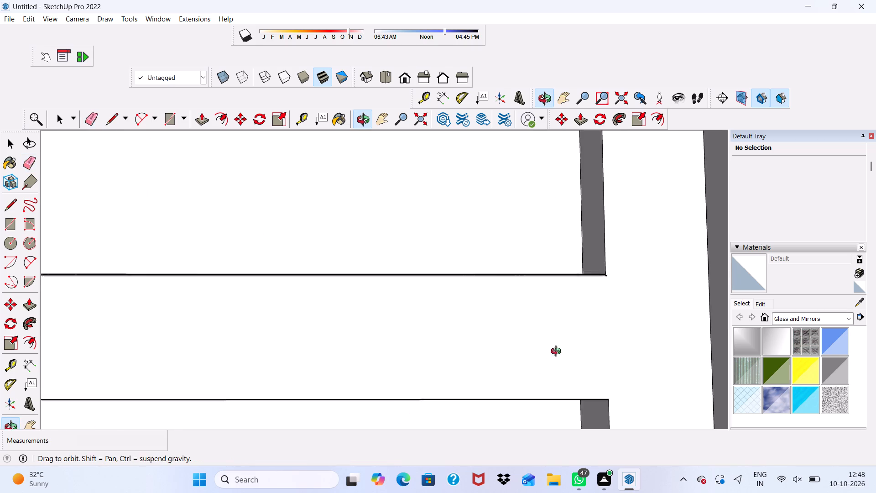
{"action": "middle_click_drag", "start_coordinate": [558, 352], "coordinate": [558, 390]}
{"action": "scroll", "coordinate": [569, 295], "scroll_direction": "up", "scroll_amount": 18}
{"action": "scroll", "coordinate": [573, 277], "scroll_direction": "down", "scroll_amount": 10}
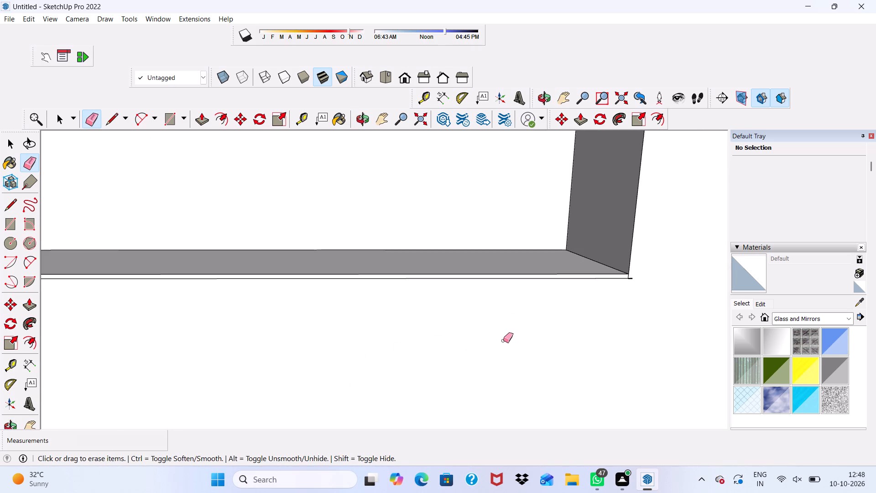
{"action": "scroll", "coordinate": [499, 339], "scroll_direction": "up", "scroll_amount": 2}
{"action": "scroll", "coordinate": [478, 411], "scroll_direction": "down", "scroll_amount": 8}
{"action": "scroll", "coordinate": [433, 431], "scroll_direction": "up", "scroll_amount": 1}
{"action": "scroll", "coordinate": [217, 492], "scroll_direction": "down", "scroll_amount": 7}
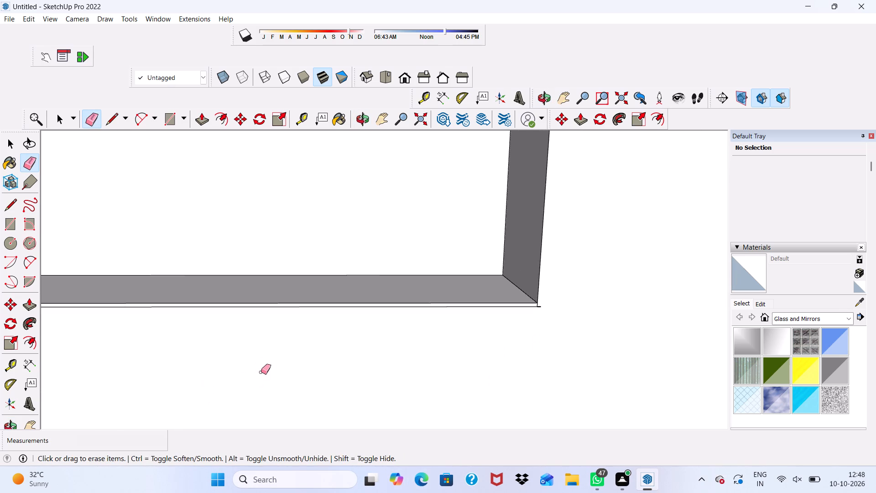
{"action": "scroll", "coordinate": [259, 372], "scroll_direction": "up", "scroll_amount": 1}
{"action": "scroll", "coordinate": [229, 427], "scroll_direction": "down", "scroll_amount": 10}
{"action": "scroll", "coordinate": [315, 365], "scroll_direction": "up", "scroll_amount": 2}
{"action": "scroll", "coordinate": [316, 388], "scroll_direction": "down", "scroll_amount": 8}
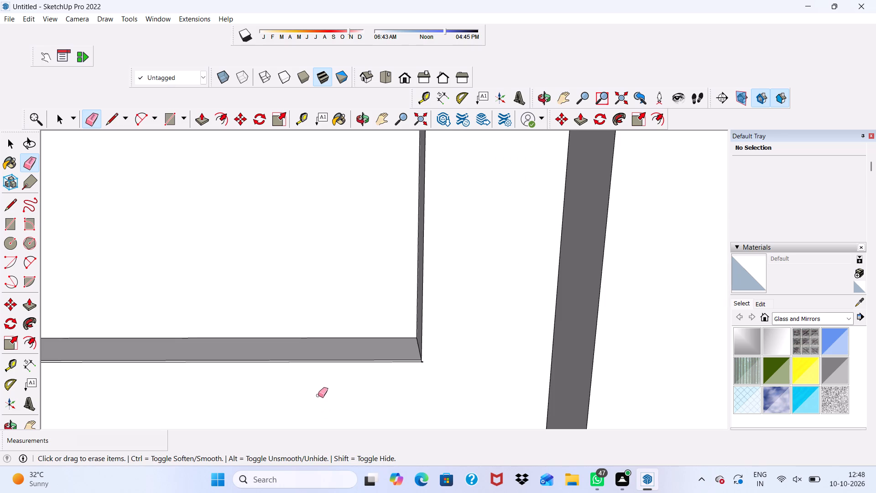
{"action": "scroll", "coordinate": [315, 392], "scroll_direction": "up", "scroll_amount": 1}
{"action": "scroll", "coordinate": [287, 426], "scroll_direction": "down", "scroll_amount": 3}
{"action": "scroll", "coordinate": [459, 462], "scroll_direction": "up", "scroll_amount": 1}
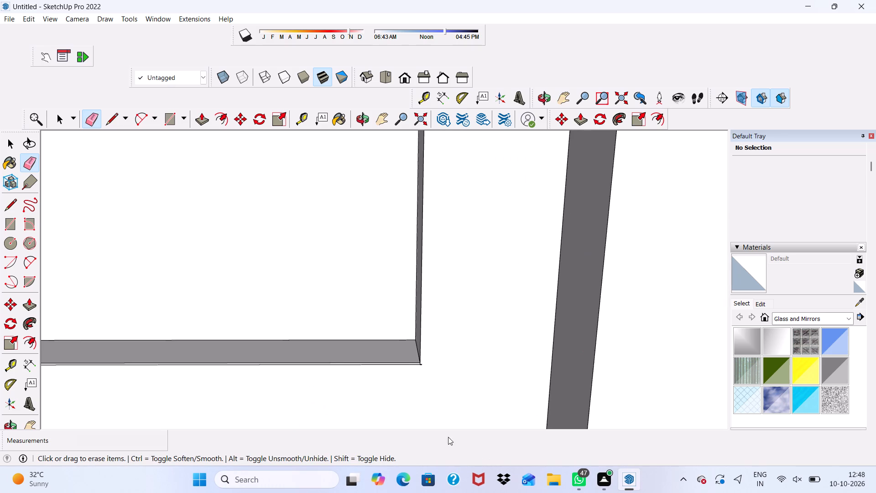
{"action": "scroll", "coordinate": [466, 346], "scroll_direction": "down", "scroll_amount": 2}
{"action": "scroll", "coordinate": [418, 367], "scroll_direction": "up", "scroll_amount": 7}
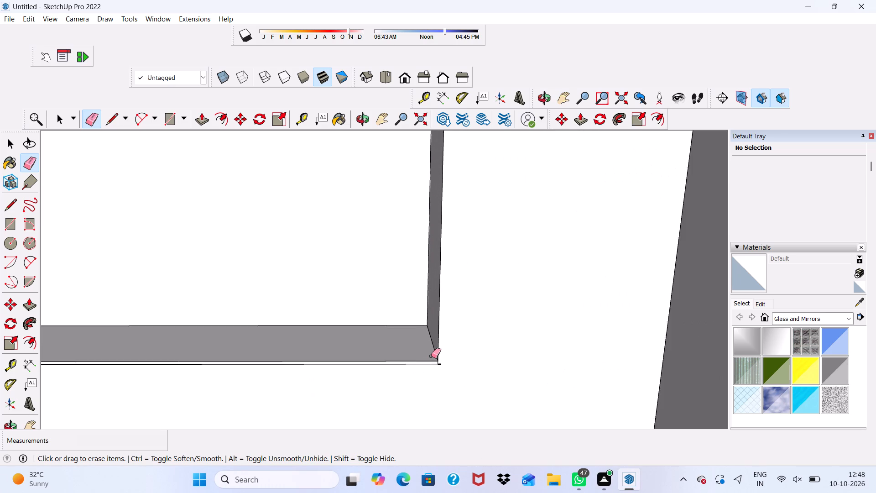
{"action": "scroll", "coordinate": [431, 356], "scroll_direction": "up", "scroll_amount": 6}
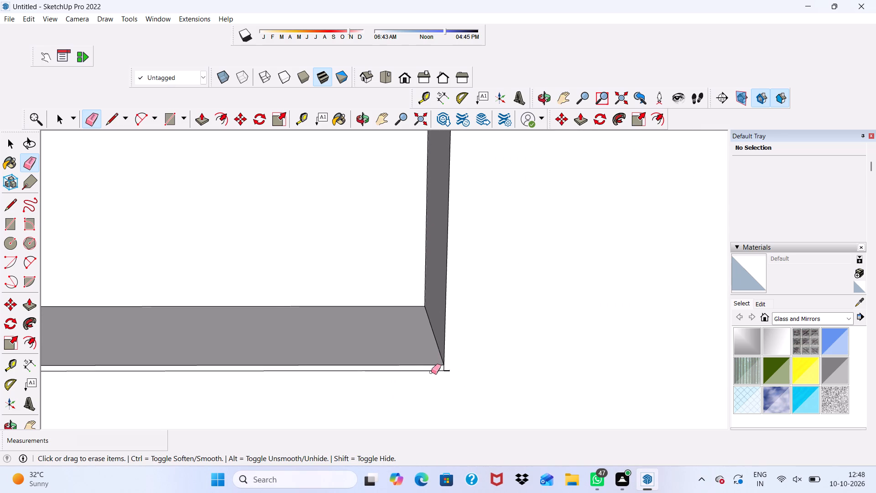
{"action": "left_click", "coordinate": [431, 372]}
{"action": "left_click", "coordinate": [437, 371]}
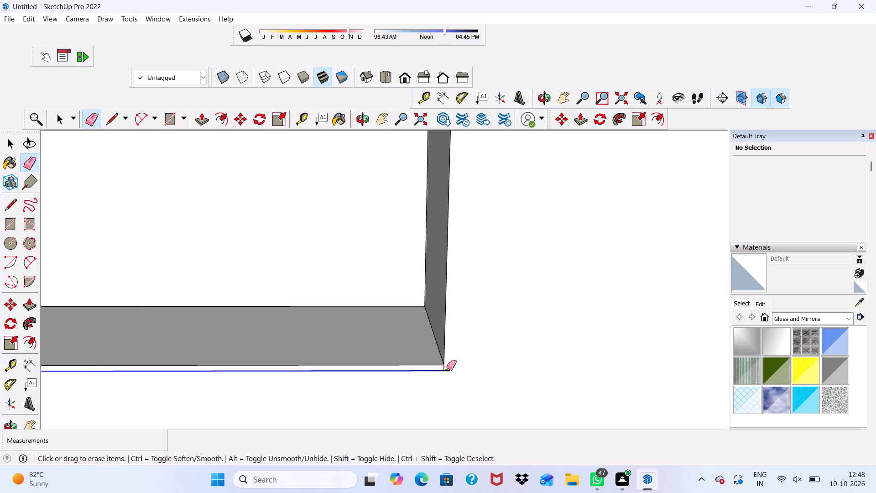
{"action": "left_click_drag", "start_coordinate": [447, 368], "coordinate": [442, 368]}
{"action": "left_click", "coordinate": [442, 368]}
{"action": "left_click_drag", "start_coordinate": [452, 369], "coordinate": [440, 372]}
Erase the stray edge stub at the upper recess's lower-left corner.
{"action": "scroll", "coordinate": [463, 368], "scroll_direction": "down", "scroll_amount": 20}
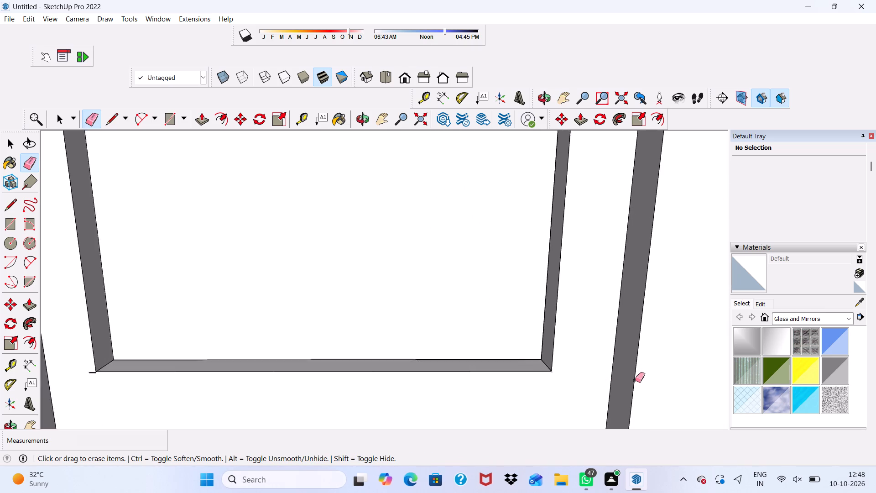
{"action": "scroll", "coordinate": [635, 380], "scroll_direction": "down", "scroll_amount": 7}
{"action": "scroll", "coordinate": [265, 376], "scroll_direction": "up", "scroll_amount": 12}
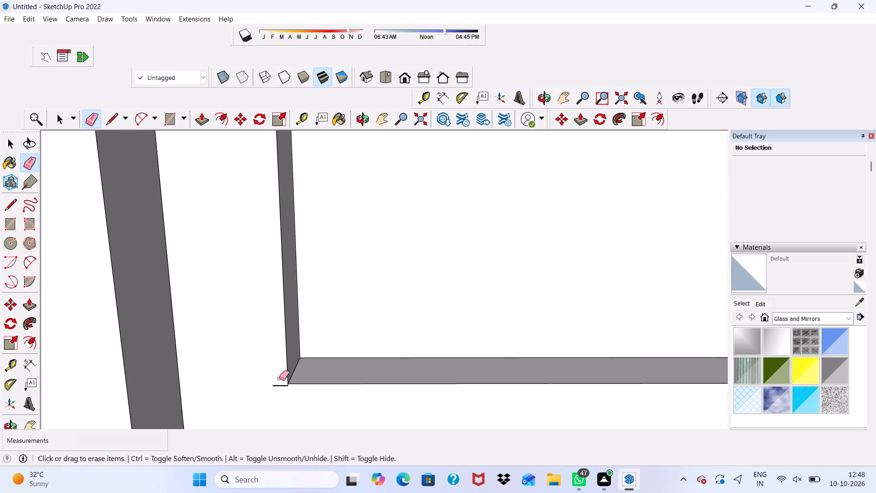
{"action": "left_click_drag", "start_coordinate": [279, 378], "coordinate": [282, 389]}
{"action": "scroll", "coordinate": [287, 401], "scroll_direction": "down", "scroll_amount": 2}
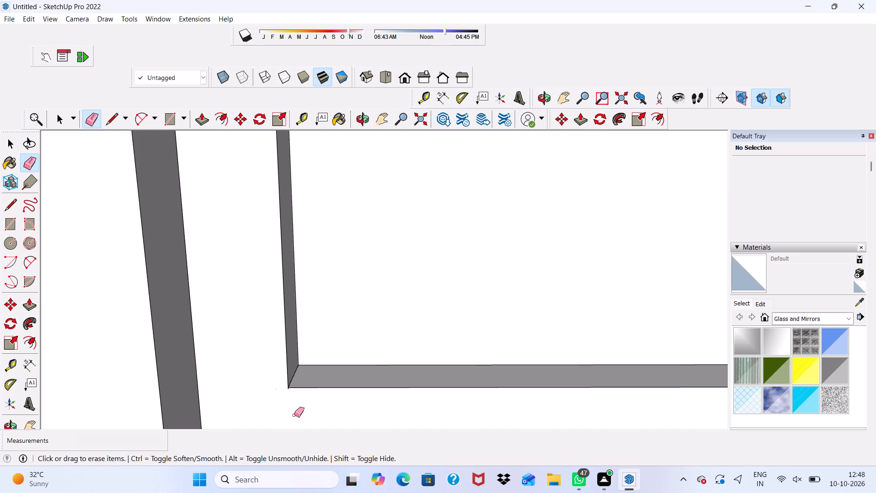
Examine the recessed rectangles, the rest of the vertical strip below them and the surrounding facade from several angles.
{"action": "key", "text": "b"}
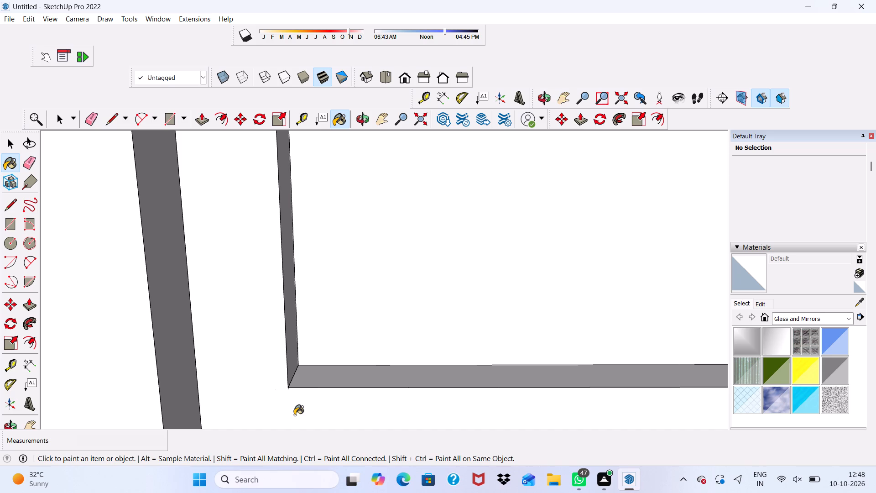
{"action": "key", "text": "space"}
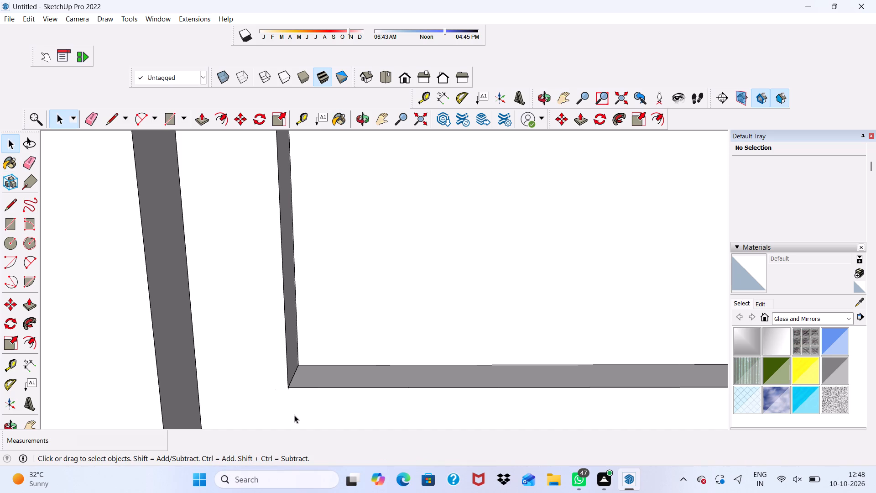
{"action": "scroll", "coordinate": [287, 394], "scroll_direction": "down", "scroll_amount": 6}
{"action": "scroll", "coordinate": [236, 379], "scroll_direction": "down", "scroll_amount": 3}
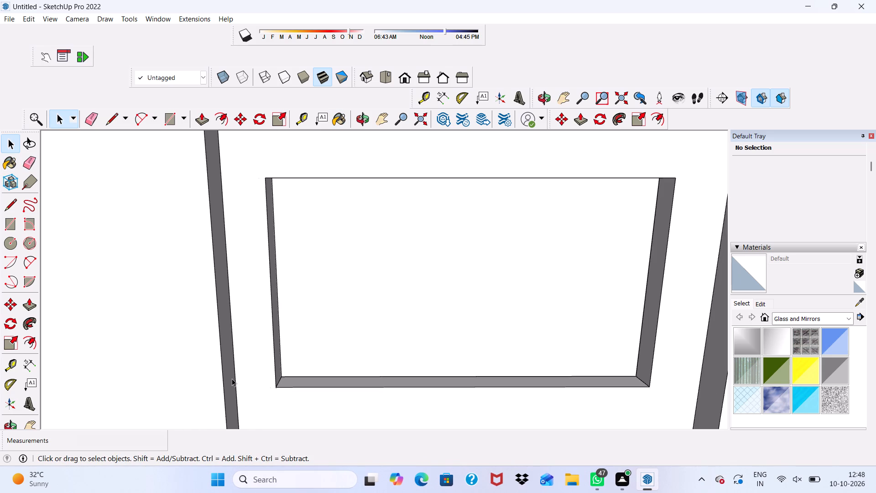
{"action": "scroll", "coordinate": [238, 340], "scroll_direction": "down", "scroll_amount": 2}
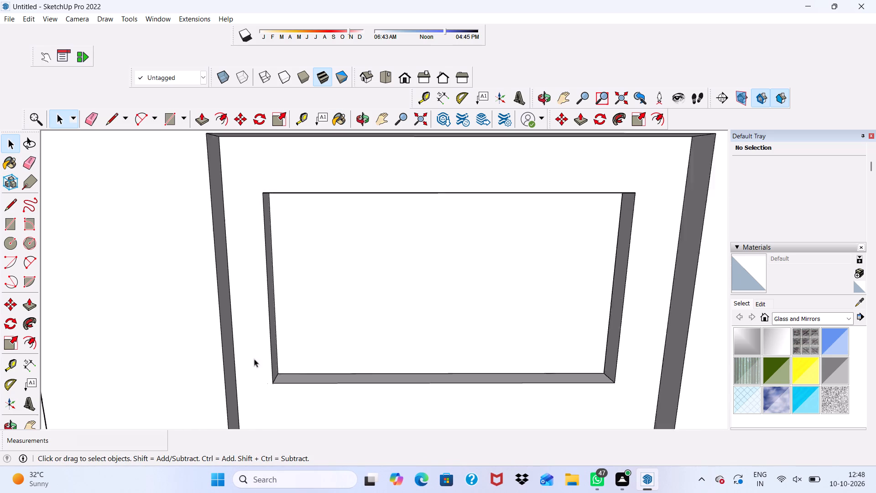
{"action": "scroll", "coordinate": [254, 359], "scroll_direction": "down", "scroll_amount": 3}
{"action": "scroll", "coordinate": [212, 472], "scroll_direction": "down", "scroll_amount": 4}
{"action": "scroll", "coordinate": [146, 339], "scroll_direction": "up", "scroll_amount": 3}
{"action": "scroll", "coordinate": [149, 335], "scroll_direction": "down", "scroll_amount": 5}
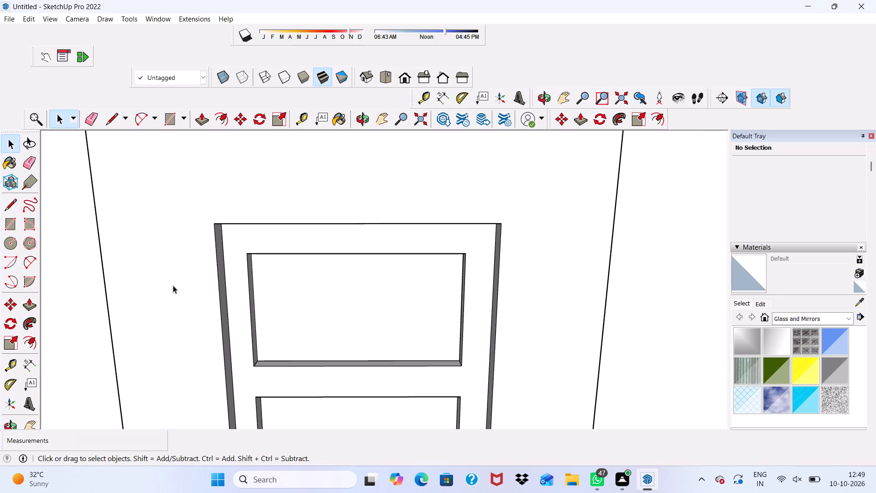
{"action": "scroll", "coordinate": [173, 285], "scroll_direction": "down", "scroll_amount": 5}
{"action": "scroll", "coordinate": [221, 220], "scroll_direction": "down", "scroll_amount": 5}
{"action": "scroll", "coordinate": [280, 199], "scroll_direction": "down", "scroll_amount": 4}
{"action": "scroll", "coordinate": [248, 304], "scroll_direction": "up", "scroll_amount": 5}
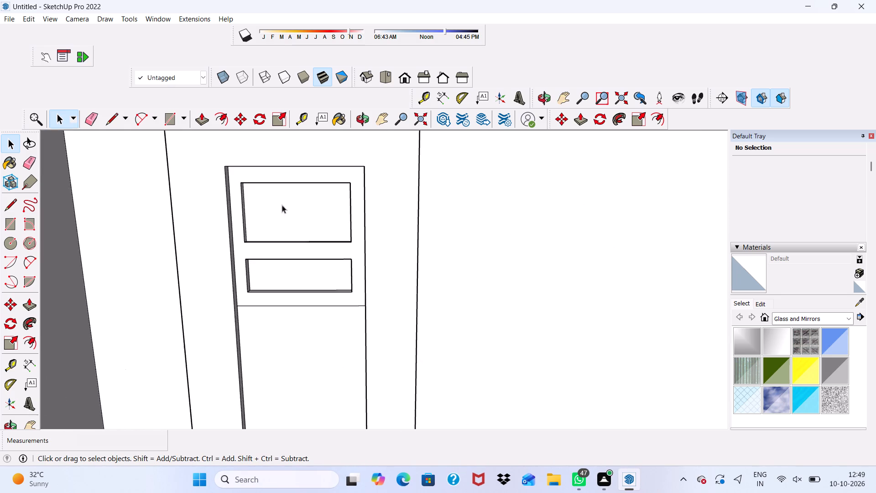
{"action": "scroll", "coordinate": [294, 183], "scroll_direction": "down", "scroll_amount": 11}
{"action": "scroll", "coordinate": [280, 304], "scroll_direction": "up", "scroll_amount": 4}
{"action": "scroll", "coordinate": [311, 226], "scroll_direction": "up", "scroll_amount": 5}
{"action": "middle_click_drag", "start_coordinate": [311, 226], "coordinate": [248, 242]}
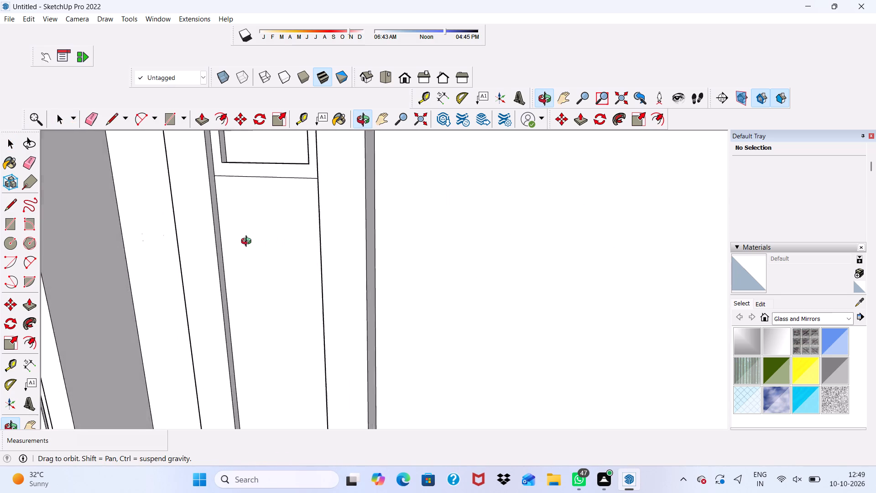
{"action": "middle_click_drag", "start_coordinate": [248, 242], "coordinate": [358, 213]}
{"action": "scroll", "coordinate": [360, 214], "scroll_direction": "up", "scroll_amount": 1}
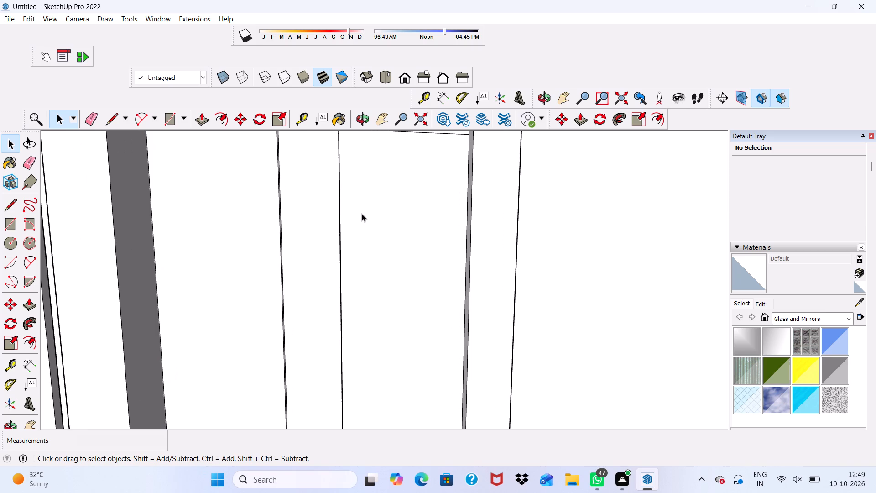
{"action": "scroll", "coordinate": [368, 221], "scroll_direction": "down", "scroll_amount": 5}
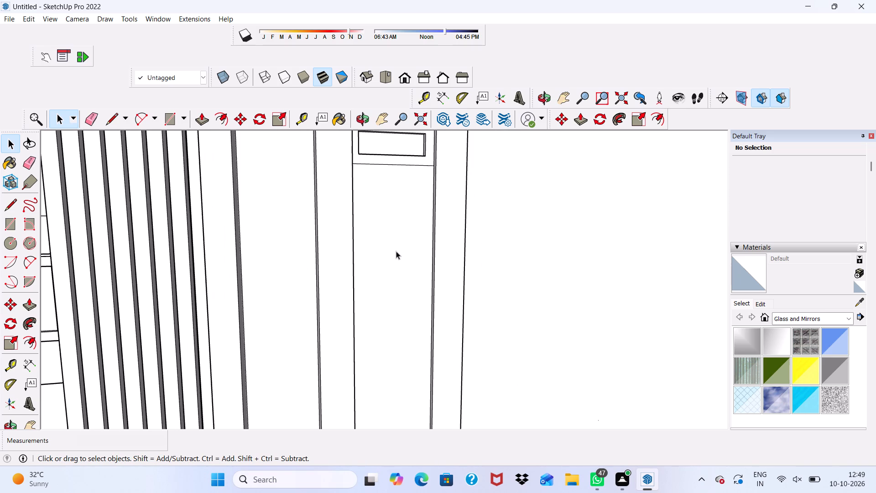
{"action": "scroll", "coordinate": [395, 263], "scroll_direction": "up", "scroll_amount": 7}
{"action": "scroll", "coordinate": [394, 257], "scroll_direction": "down", "scroll_amount": 6}
{"action": "scroll", "coordinate": [368, 188], "scroll_direction": "down", "scroll_amount": 3}
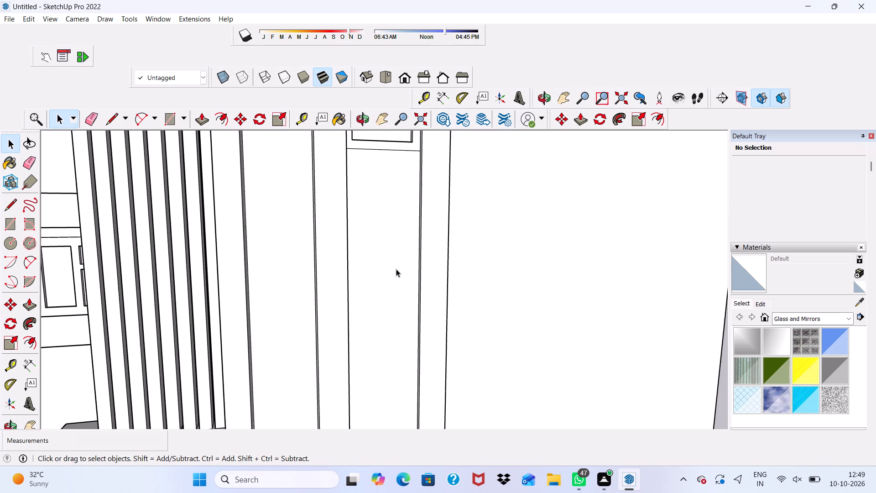
{"action": "scroll", "coordinate": [358, 248], "scroll_direction": "down", "scroll_amount": 2}
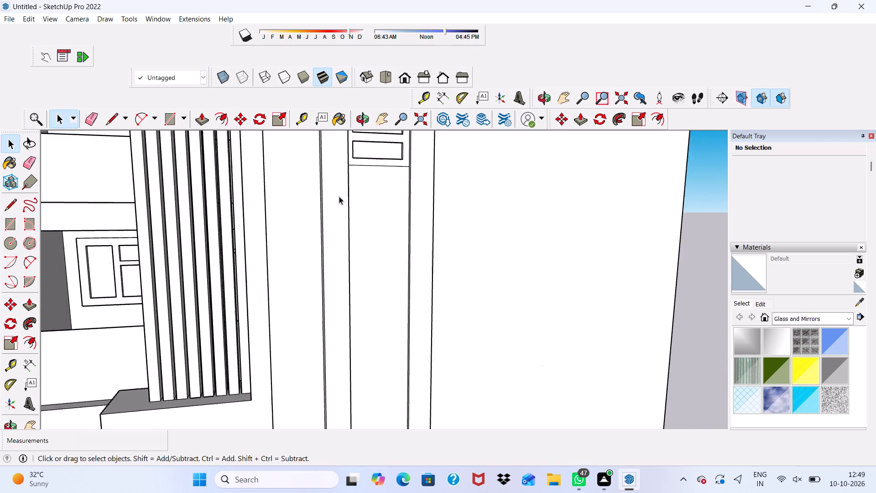
{"action": "scroll", "coordinate": [339, 196], "scroll_direction": "down", "scroll_amount": 3}
{"action": "scroll", "coordinate": [374, 282], "scroll_direction": "up", "scroll_amount": 11}
{"action": "middle_click_drag", "start_coordinate": [352, 244], "coordinate": [276, 328]}
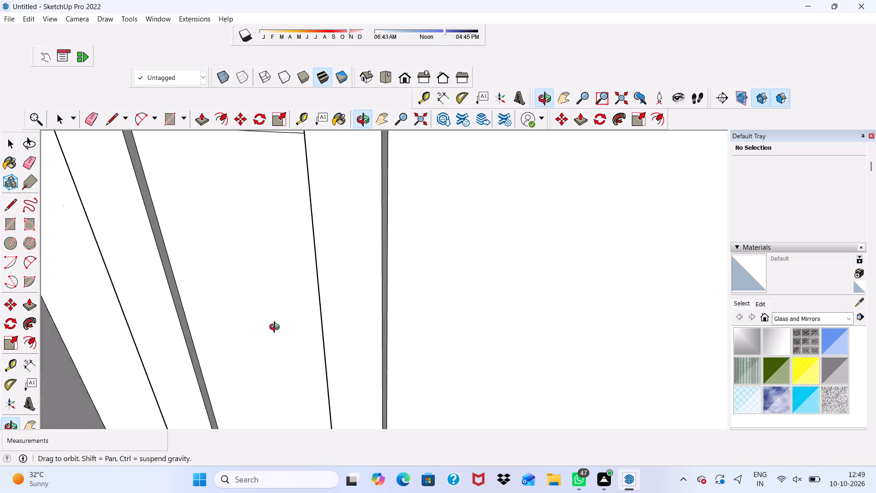
{"action": "middle_click_drag", "start_coordinate": [276, 328], "coordinate": [272, 346]}
{"action": "scroll", "coordinate": [199, 296], "scroll_direction": "down", "scroll_amount": 4}
{"action": "scroll", "coordinate": [243, 270], "scroll_direction": "down", "scroll_amount": 7}
{"action": "middle_click_drag", "start_coordinate": [222, 250], "coordinate": [218, 182]}
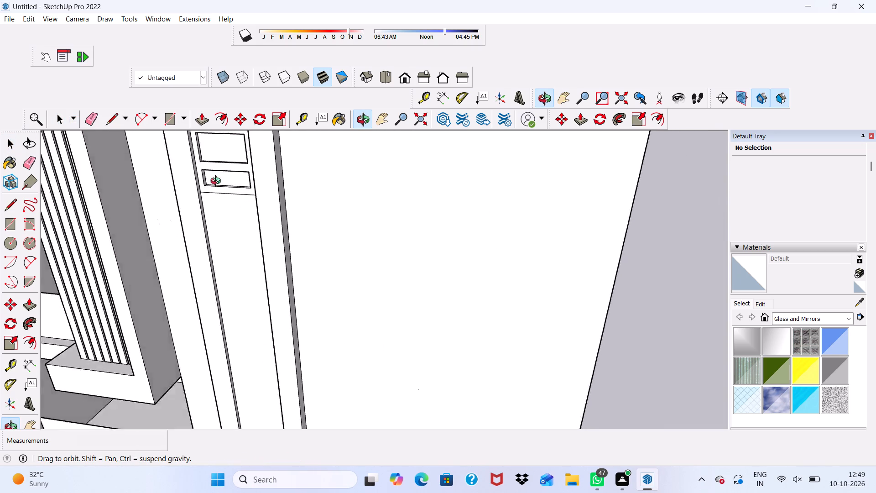
Examine the lower recess, the dividing line beneath it and the blank strip below from several angles.
{"action": "middle_click_drag", "start_coordinate": [218, 182], "coordinate": [289, 201]}
{"action": "scroll", "coordinate": [292, 203], "scroll_direction": "up", "scroll_amount": 1}
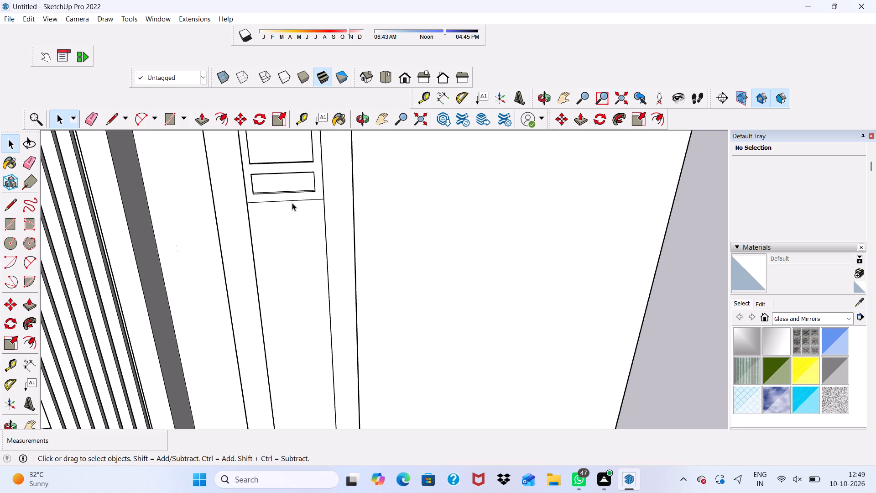
{"action": "scroll", "coordinate": [292, 203], "scroll_direction": "down", "scroll_amount": 4}
{"action": "scroll", "coordinate": [298, 193], "scroll_direction": "up", "scroll_amount": 2}
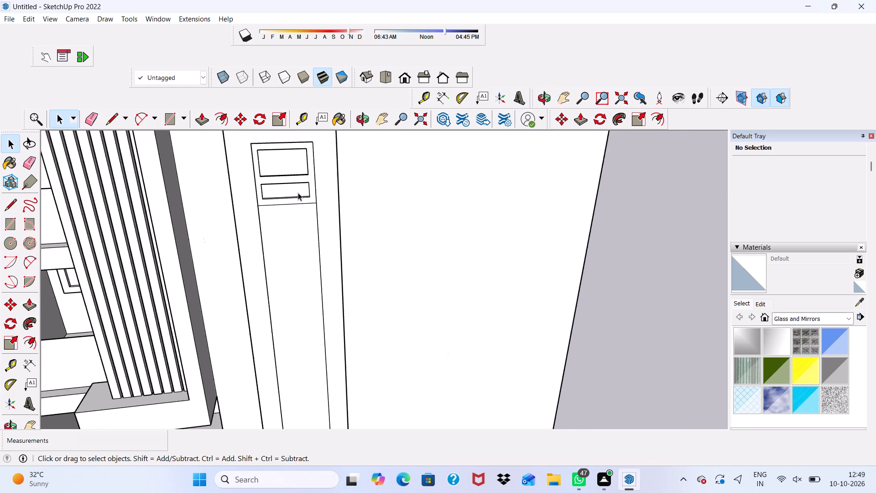
{"action": "scroll", "coordinate": [298, 193], "scroll_direction": "up", "scroll_amount": 3}
{"action": "scroll", "coordinate": [298, 193], "scroll_direction": "down", "scroll_amount": 5}
{"action": "middle_click_drag", "start_coordinate": [313, 239], "coordinate": [284, 160]}
{"action": "scroll", "coordinate": [284, 160], "scroll_direction": "up", "scroll_amount": 11}
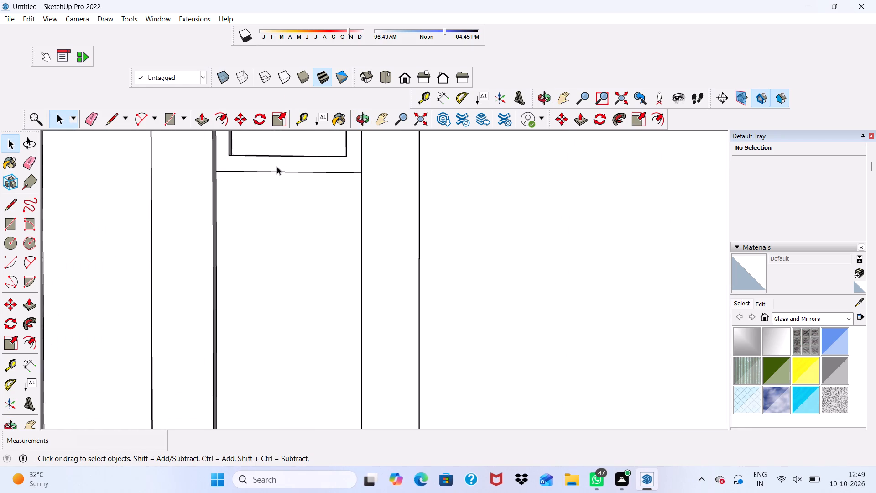
{"action": "middle_click_drag", "start_coordinate": [276, 167], "coordinate": [222, 92]}
{"action": "scroll", "coordinate": [222, 162], "scroll_direction": "up", "scroll_amount": 6}
{"action": "scroll", "coordinate": [221, 171], "scroll_direction": "down", "scroll_amount": 7}
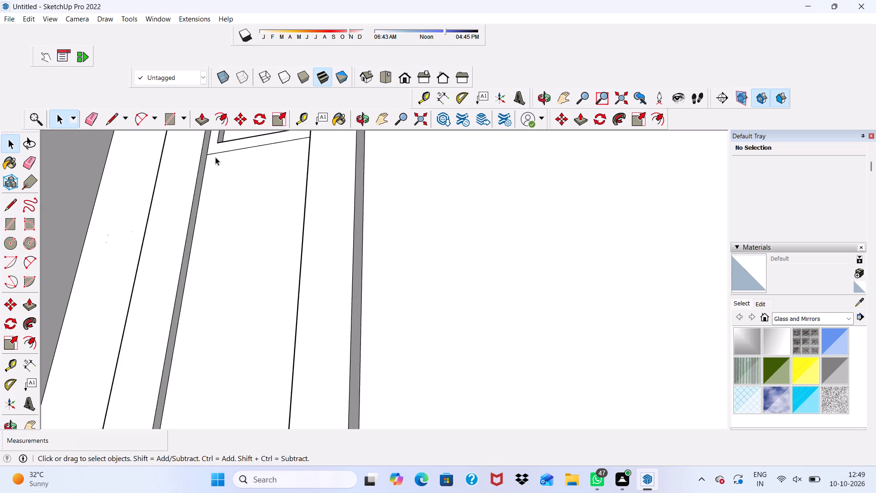
{"action": "middle_click_drag", "start_coordinate": [232, 146], "coordinate": [278, 252]}
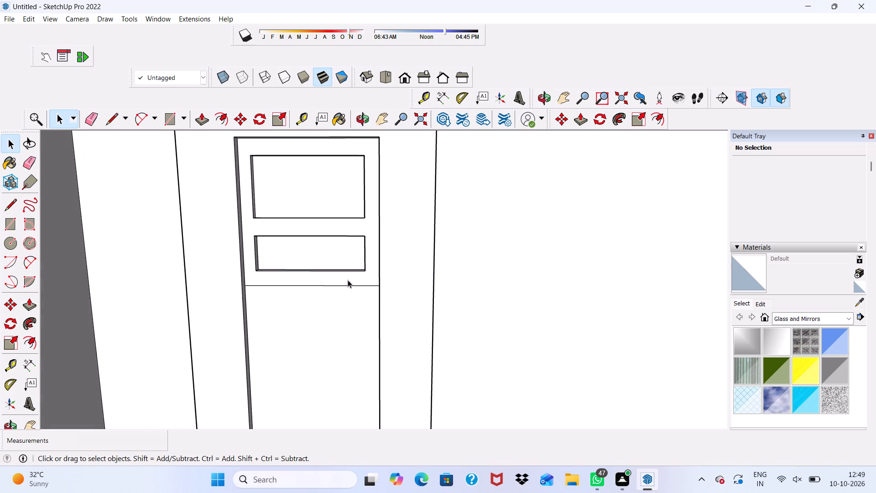
{"action": "middle_click_drag", "start_coordinate": [348, 280], "coordinate": [230, 281]}
{"action": "scroll", "coordinate": [230, 281], "scroll_direction": "up", "scroll_amount": 4}
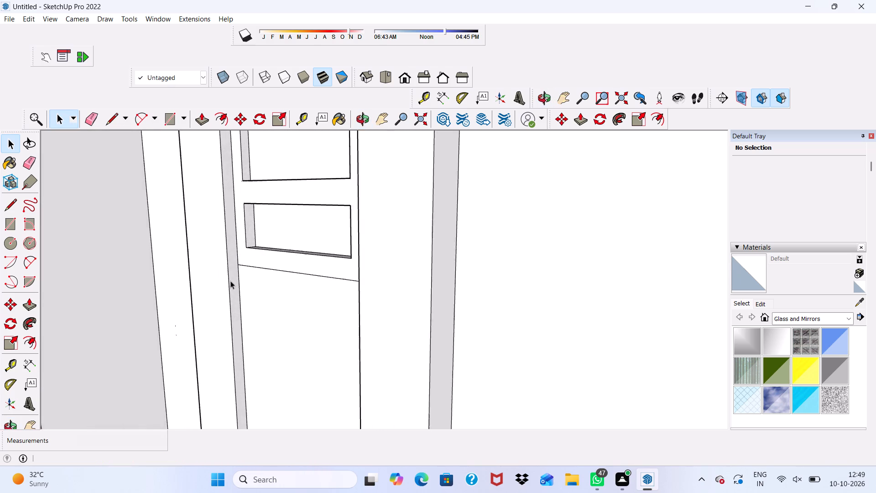
{"action": "scroll", "coordinate": [230, 281], "scroll_direction": "up", "scroll_amount": 1}
{"action": "scroll", "coordinate": [262, 260], "scroll_direction": "up", "scroll_amount": 5}
{"action": "middle_click_drag", "start_coordinate": [263, 259], "coordinate": [235, 274]}
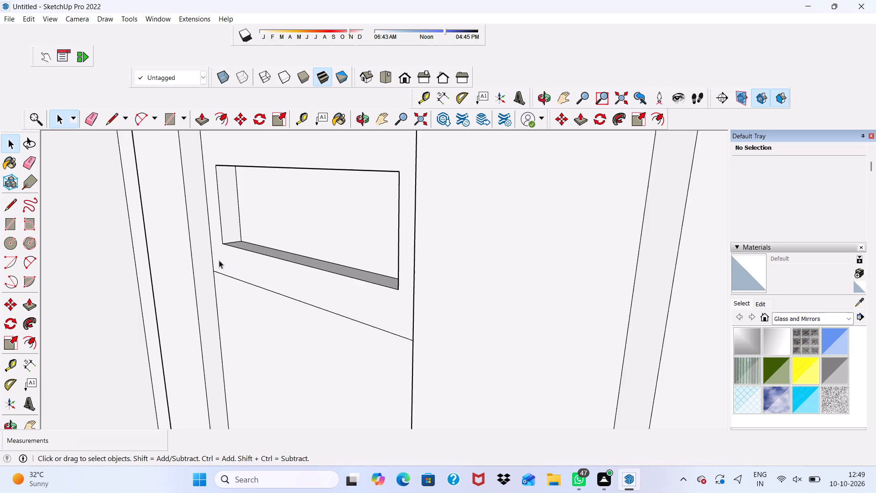
{"action": "scroll", "coordinate": [202, 270], "scroll_direction": "down", "scroll_amount": 5}
{"action": "scroll", "coordinate": [216, 224], "scroll_direction": "up", "scroll_amount": 1}
{"action": "scroll", "coordinate": [217, 254], "scroll_direction": "down", "scroll_amount": 11}
{"action": "middle_click_drag", "start_coordinate": [222, 279], "coordinate": [320, 191]}
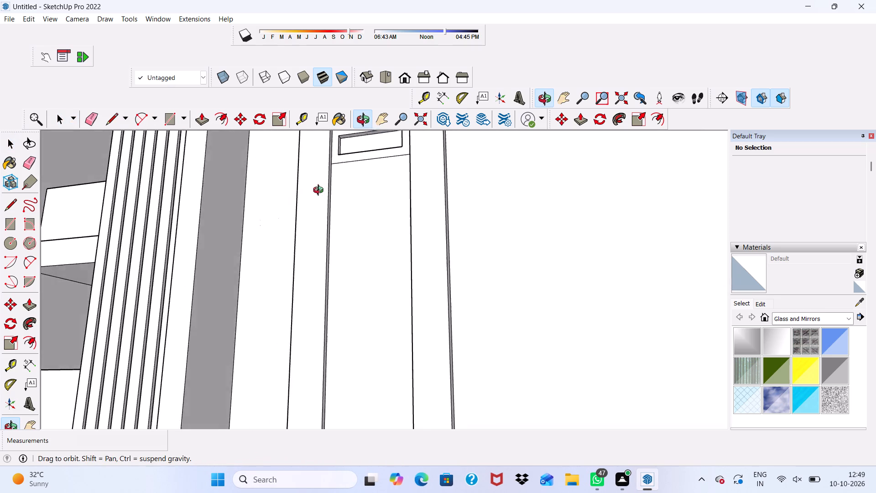
{"action": "middle_click_drag", "start_coordinate": [320, 191], "coordinate": [323, 201]}
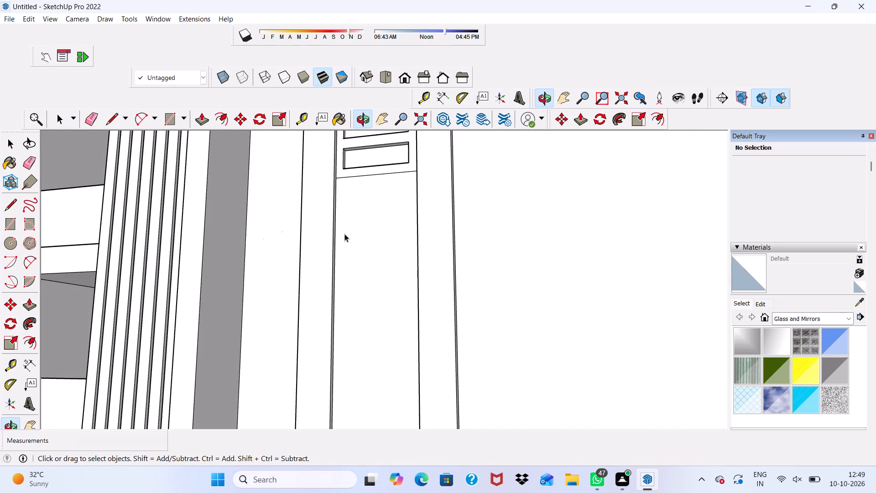
Draw a full-width rectangle on the vertical strip a little below the recessed panel, about 3' 5 1/4" wide and 4' 5 3/8" tall.
{"action": "left_click", "coordinate": [173, 114]}
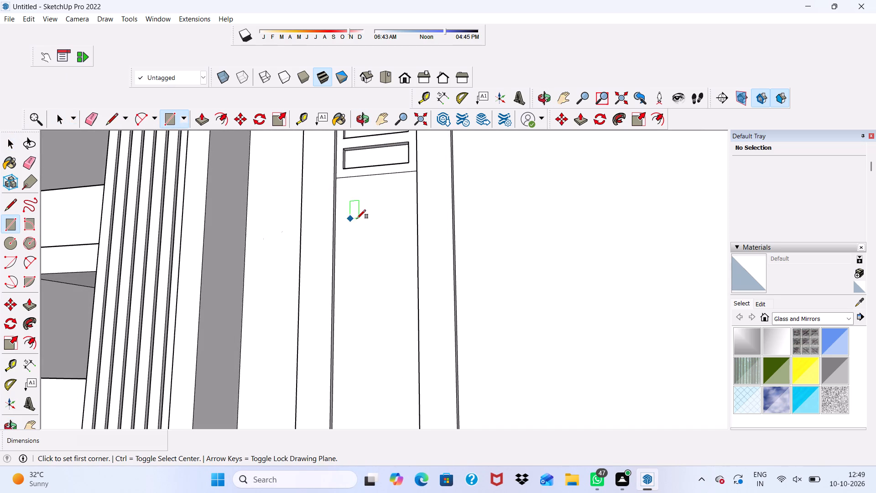
{"action": "scroll", "coordinate": [333, 280], "scroll_direction": "down", "scroll_amount": 6}
{"action": "scroll", "coordinate": [375, 257], "scroll_direction": "down", "scroll_amount": 10}
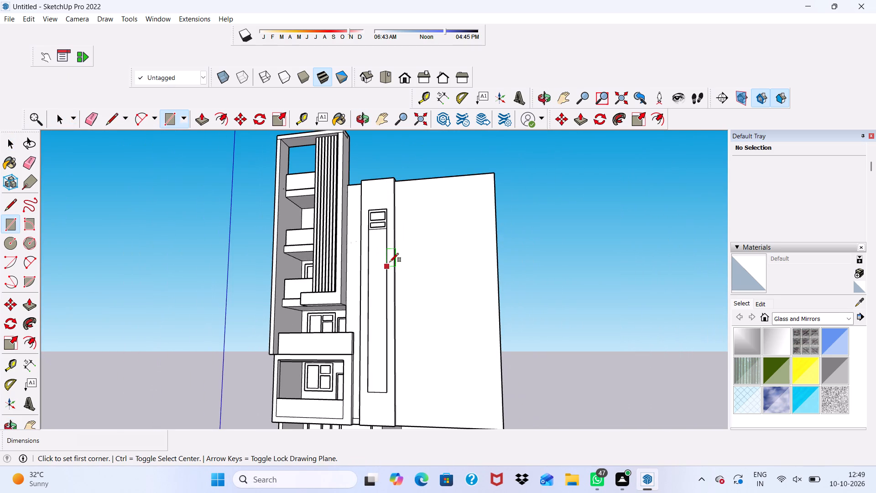
{"action": "scroll", "coordinate": [384, 252], "scroll_direction": "up", "scroll_amount": 4}
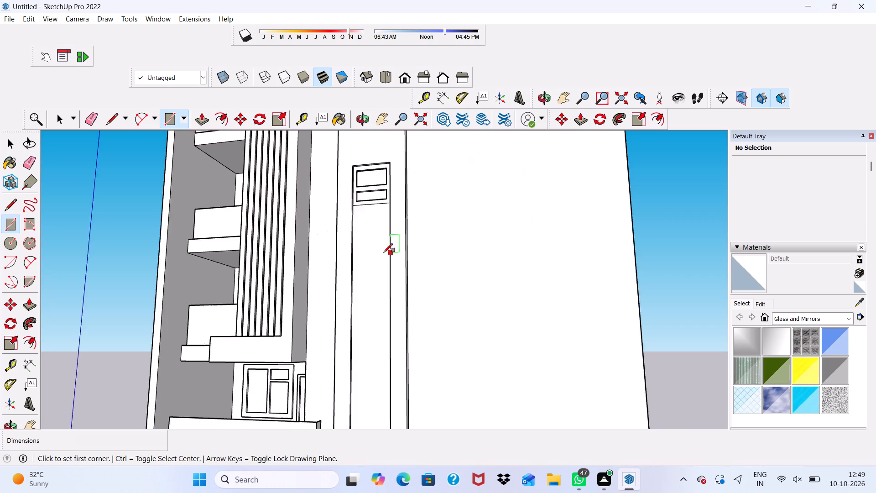
{"action": "scroll", "coordinate": [384, 252], "scroll_direction": "up", "scroll_amount": 10}
{"action": "middle_click_drag", "start_coordinate": [343, 215], "coordinate": [308, 283]}
{"action": "scroll", "coordinate": [304, 262], "scroll_direction": "up", "scroll_amount": 5}
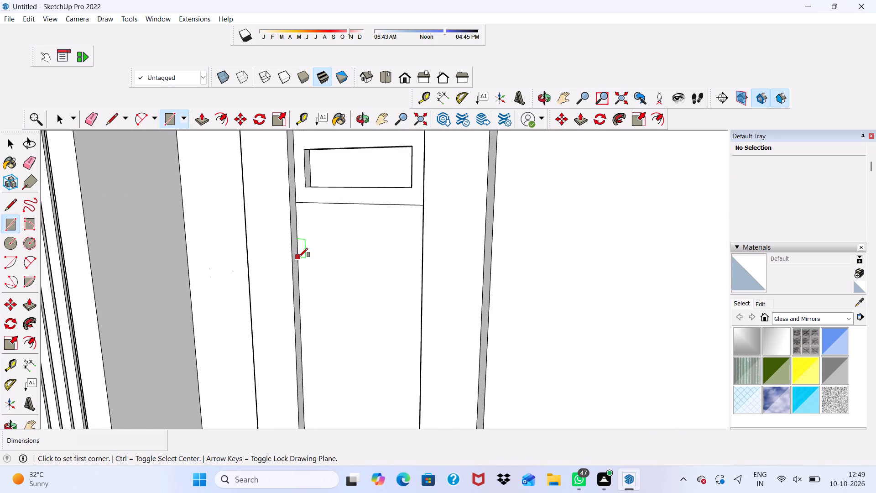
{"action": "left_click", "coordinate": [299, 257]}
{"action": "scroll", "coordinate": [357, 259], "scroll_direction": "down", "scroll_amount": 6}
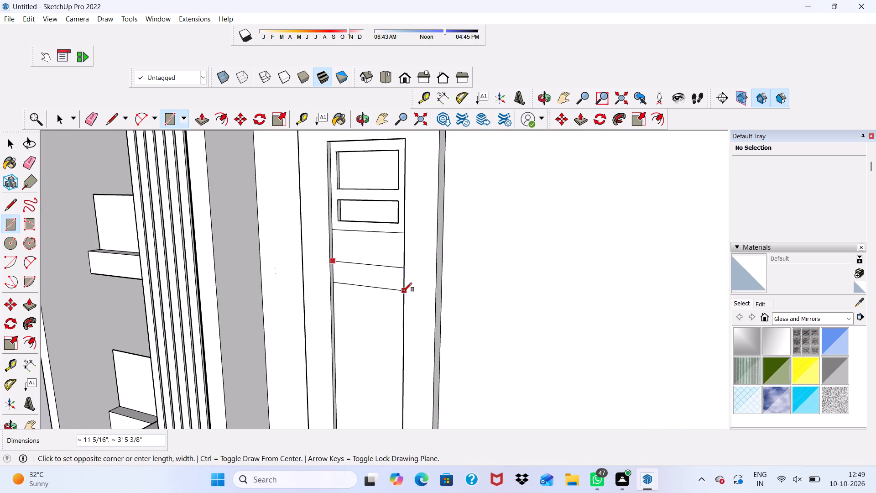
{"action": "middle_click_drag", "start_coordinate": [403, 295], "coordinate": [453, 224]}
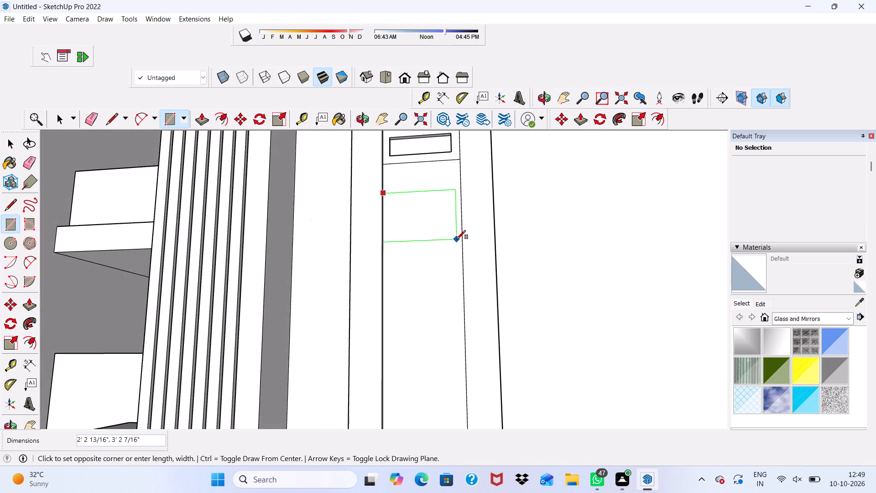
{"action": "middle_click_drag", "start_coordinate": [467, 278], "coordinate": [499, 344]}
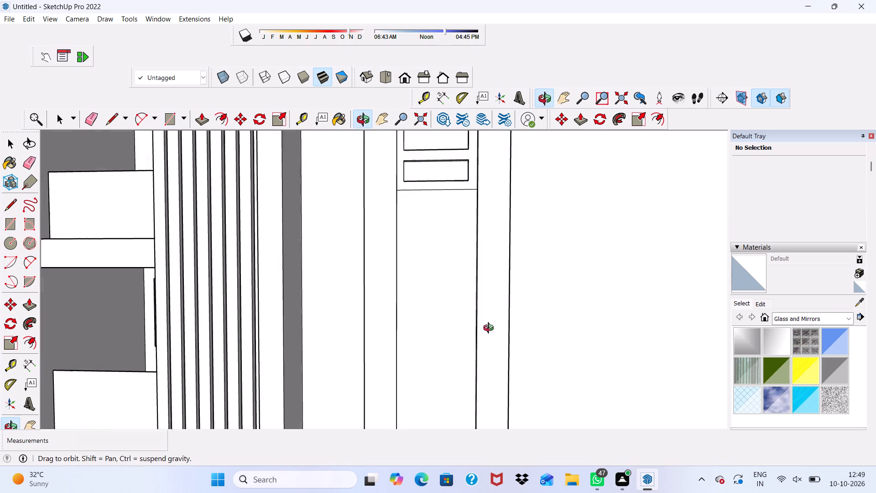
{"action": "middle_click_drag", "start_coordinate": [499, 344], "coordinate": [530, 396]}
{"action": "scroll", "coordinate": [495, 371], "scroll_direction": "up", "scroll_amount": 1}
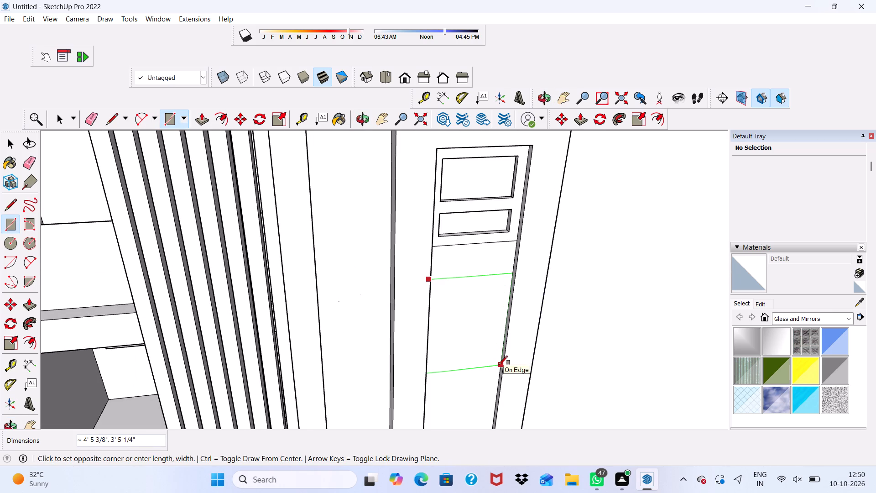
{"action": "left_click", "coordinate": [499, 365]}
Draw a full-width band about 4 15/16" tall along the inside of the new rectangle's top edge.
{"action": "scroll", "coordinate": [460, 305], "scroll_direction": "down", "scroll_amount": 4}
{"action": "middle_click_drag", "start_coordinate": [461, 316], "coordinate": [369, 274]}
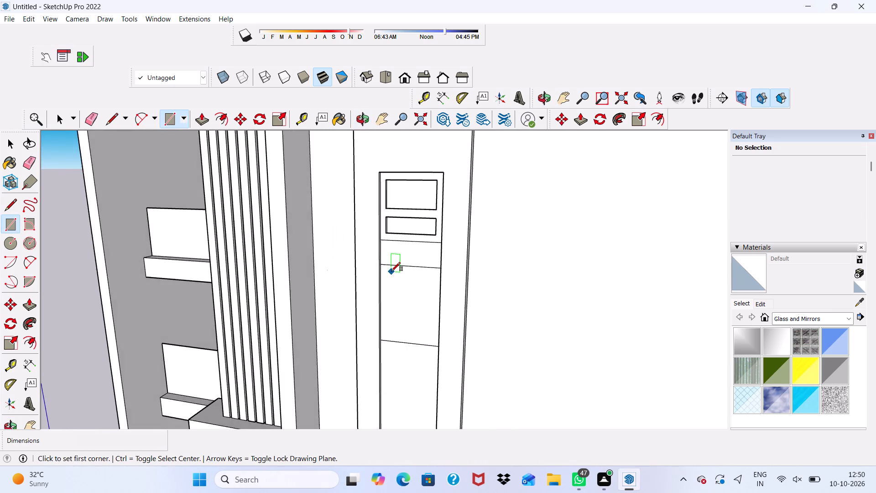
{"action": "scroll", "coordinate": [391, 271], "scroll_direction": "up", "scroll_amount": 15}
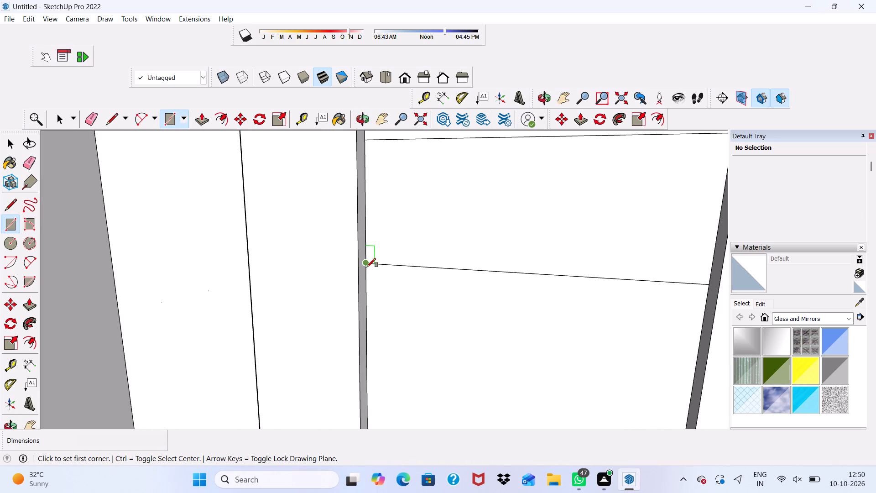
{"action": "left_click", "coordinate": [365, 265]}
{"action": "scroll", "coordinate": [365, 289], "scroll_direction": "down", "scroll_amount": 5}
{"action": "scroll", "coordinate": [400, 304], "scroll_direction": "down", "scroll_amount": 2}
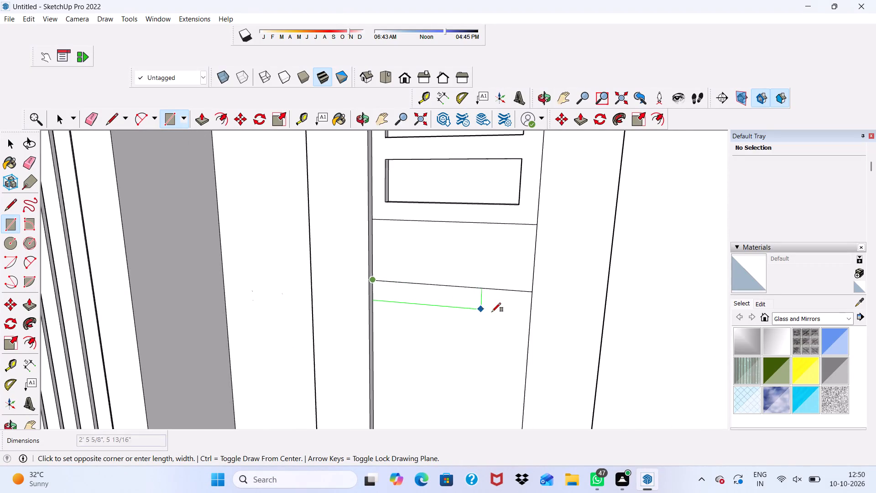
{"action": "middle_click_drag", "start_coordinate": [498, 314], "coordinate": [582, 317]}
{"action": "scroll", "coordinate": [546, 301], "scroll_direction": "up", "scroll_amount": 5}
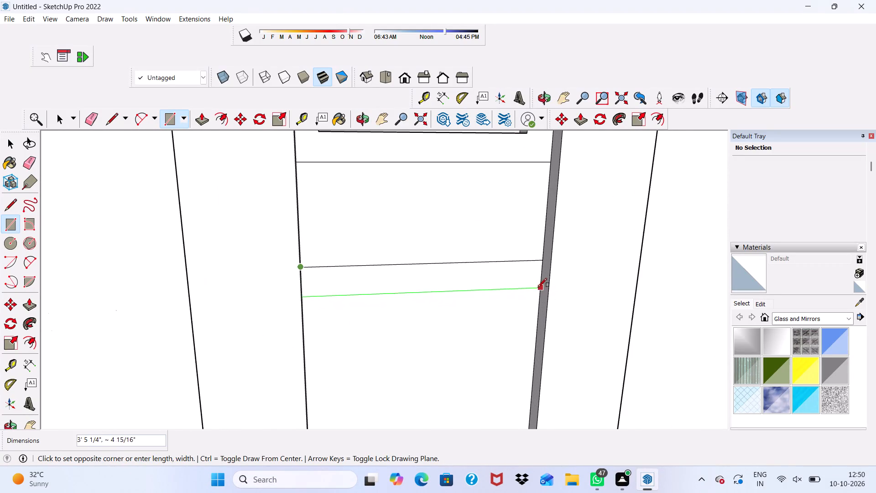
{"action": "left_click", "coordinate": [538, 288]}
Draw a matching full-width band about 4 3/8" tall just above the new rectangle's bottom edge.
{"action": "scroll", "coordinate": [452, 273], "scroll_direction": "down", "scroll_amount": 10}
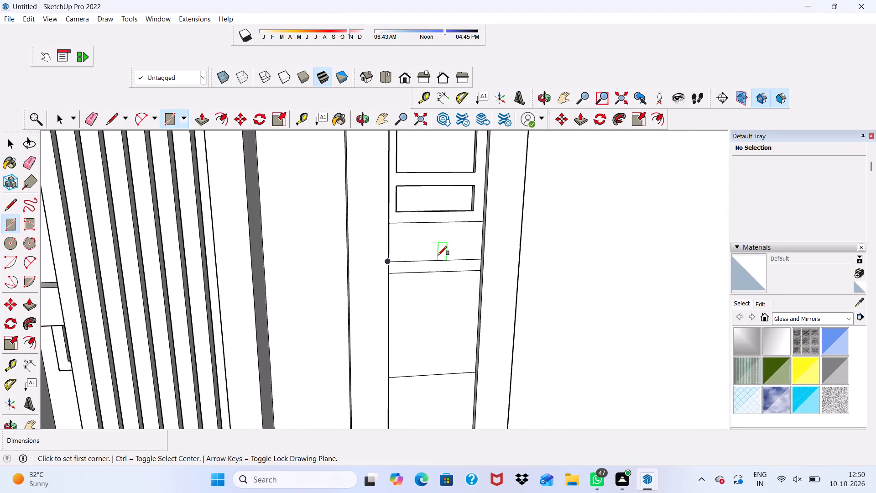
{"action": "scroll", "coordinate": [444, 281], "scroll_direction": "down", "scroll_amount": 3}
{"action": "middle_click_drag", "start_coordinate": [455, 351], "coordinate": [428, 296]}
{"action": "scroll", "coordinate": [439, 343], "scroll_direction": "up", "scroll_amount": 4}
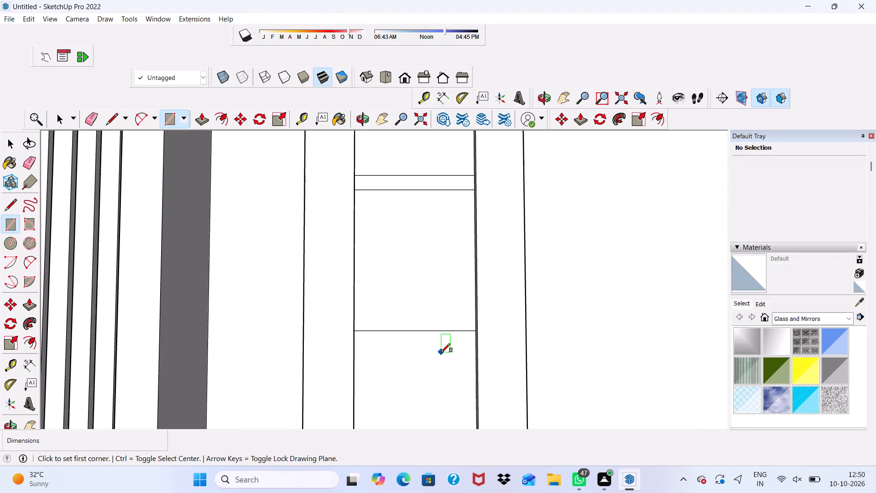
{"action": "scroll", "coordinate": [441, 352], "scroll_direction": "up", "scroll_amount": 10}
{"action": "scroll", "coordinate": [356, 304], "scroll_direction": "down", "scroll_amount": 1}
{"action": "middle_click_drag", "start_coordinate": [353, 303], "coordinate": [300, 328]}
{"action": "scroll", "coordinate": [285, 335], "scroll_direction": "up", "scroll_amount": 9}
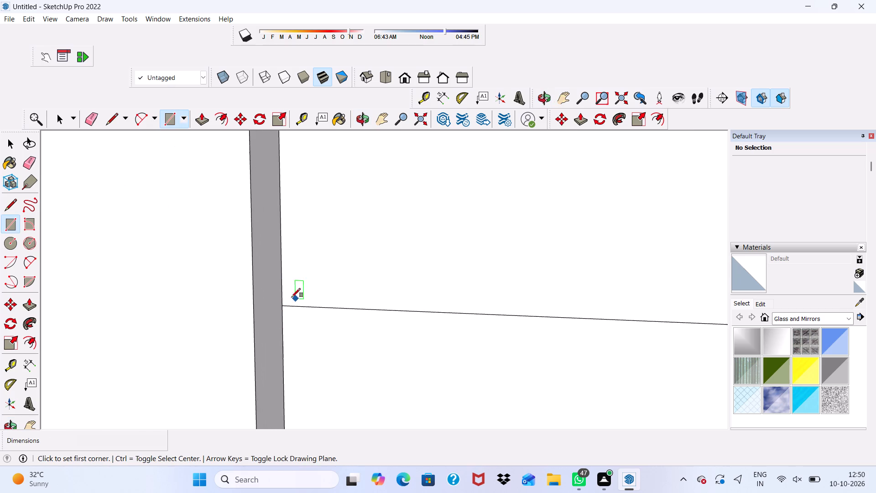
{"action": "scroll", "coordinate": [292, 297], "scroll_direction": "up", "scroll_amount": 2}
{"action": "left_click", "coordinate": [281, 308]}
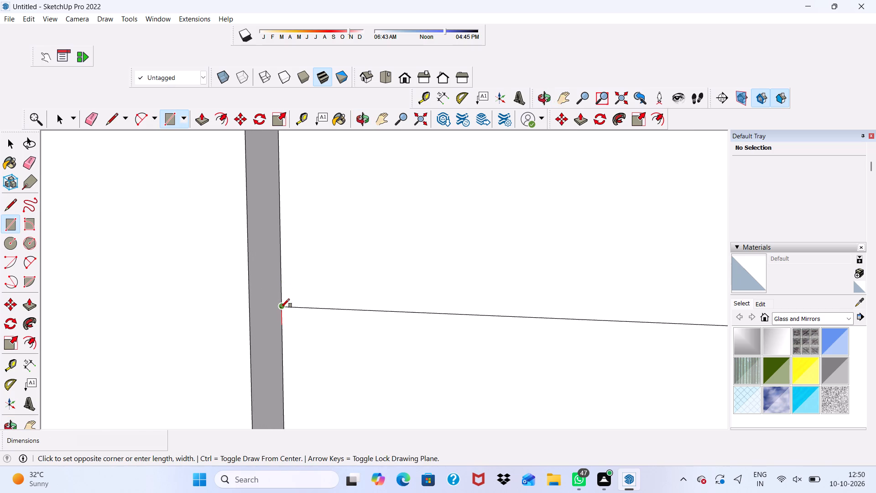
{"action": "scroll", "coordinate": [297, 321], "scroll_direction": "down", "scroll_amount": 5}
{"action": "scroll", "coordinate": [432, 351], "scroll_direction": "down", "scroll_amount": 4}
{"action": "scroll", "coordinate": [375, 333], "scroll_direction": "down", "scroll_amount": 5}
{"action": "scroll", "coordinate": [522, 356], "scroll_direction": "up", "scroll_amount": 5}
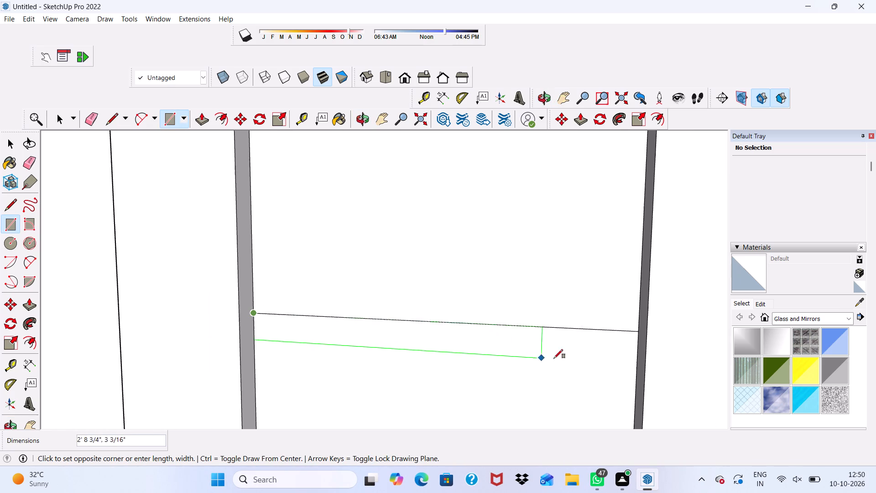
{"action": "scroll", "coordinate": [626, 360], "scroll_direction": "up", "scroll_amount": 4}
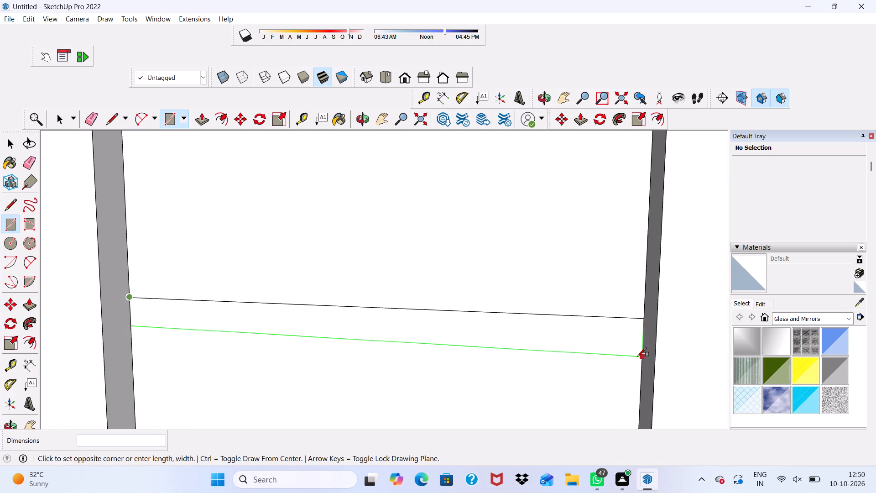
{"action": "scroll", "coordinate": [639, 357], "scroll_direction": "up", "scroll_amount": 3}
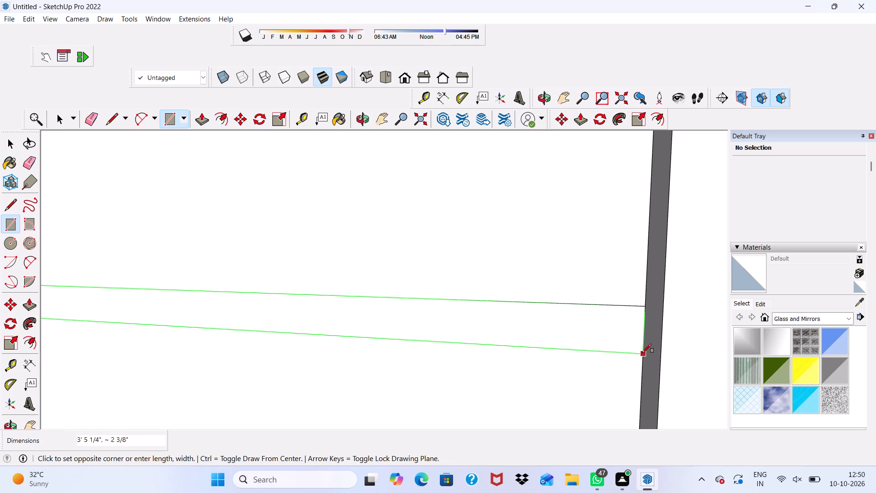
{"action": "scroll", "coordinate": [643, 350], "scroll_direction": "down", "scroll_amount": 2}
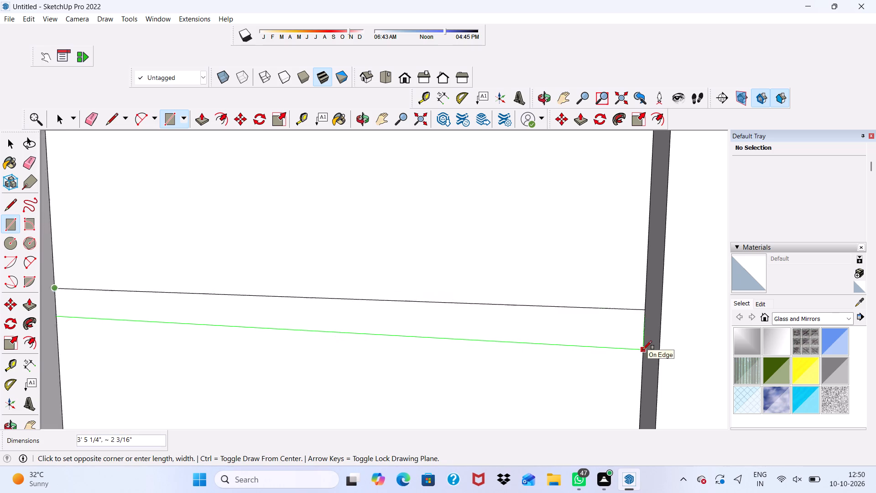
{"action": "scroll", "coordinate": [643, 350], "scroll_direction": "down", "scroll_amount": 5}
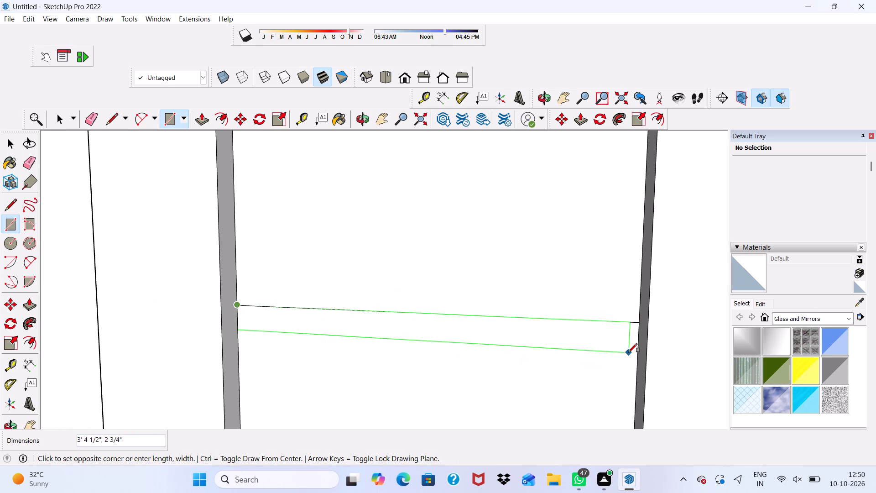
{"action": "scroll", "coordinate": [504, 357], "scroll_direction": "up", "scroll_amount": 5}
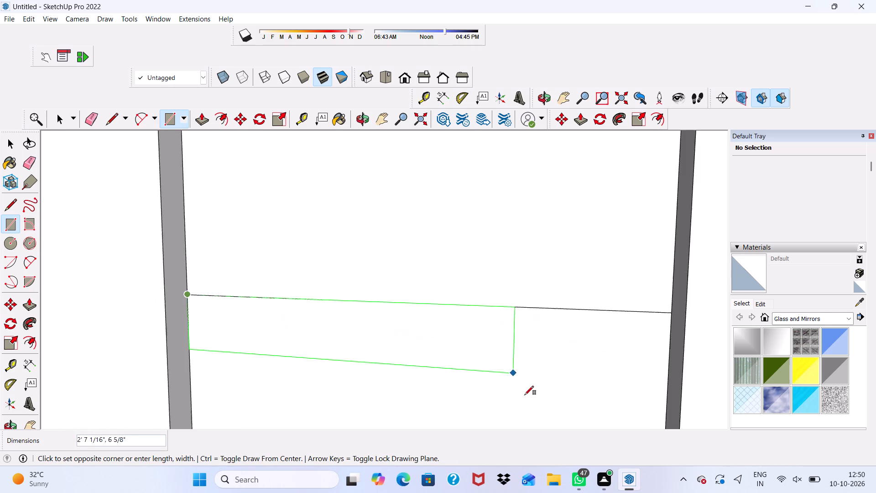
{"action": "scroll", "coordinate": [371, 329], "scroll_direction": "down", "scroll_amount": 6}
{"action": "scroll", "coordinate": [319, 272], "scroll_direction": "down", "scroll_amount": 4}
{"action": "scroll", "coordinate": [369, 261], "scroll_direction": "up", "scroll_amount": 5}
{"action": "scroll", "coordinate": [58, 337], "scroll_direction": "down", "scroll_amount": 3}
{"action": "scroll", "coordinate": [447, 295], "scroll_direction": "up", "scroll_amount": 3}
{"action": "scroll", "coordinate": [440, 275], "scroll_direction": "down", "scroll_amount": 1}
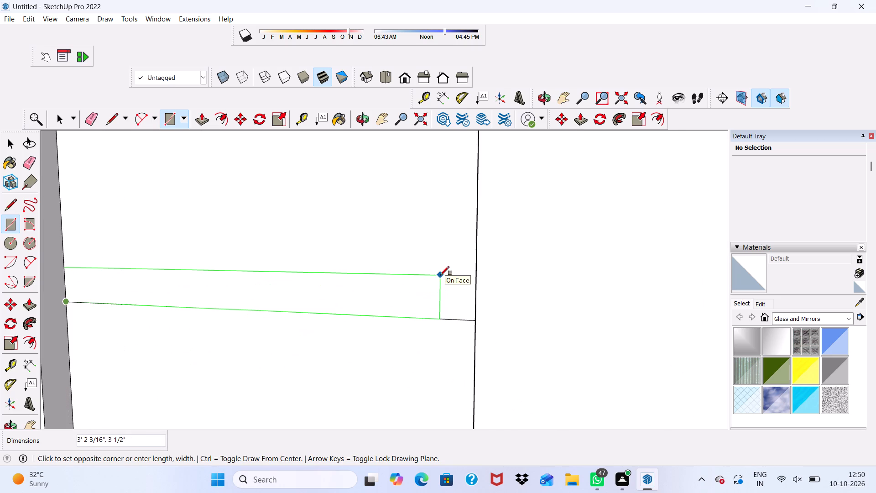
{"action": "middle_click_drag", "start_coordinate": [440, 275], "coordinate": [515, 299]}
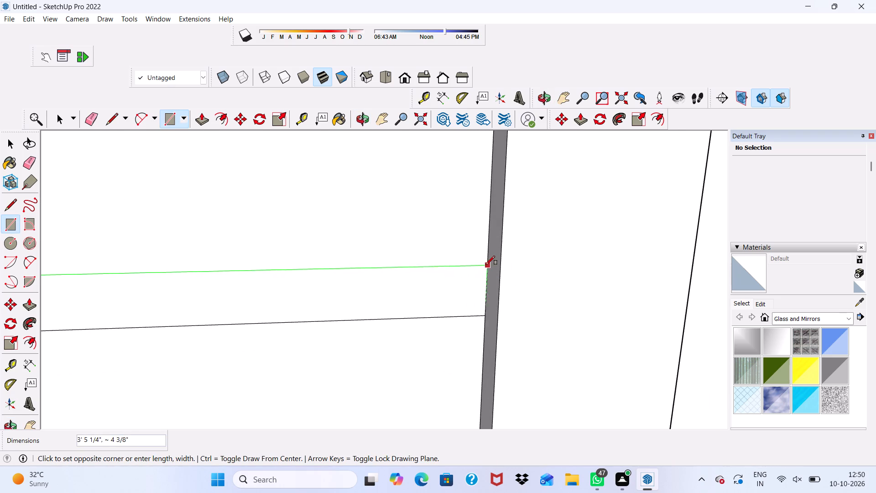
{"action": "left_click", "coordinate": [486, 264]}
{"action": "scroll", "coordinate": [485, 272], "scroll_direction": "down", "scroll_amount": 8}
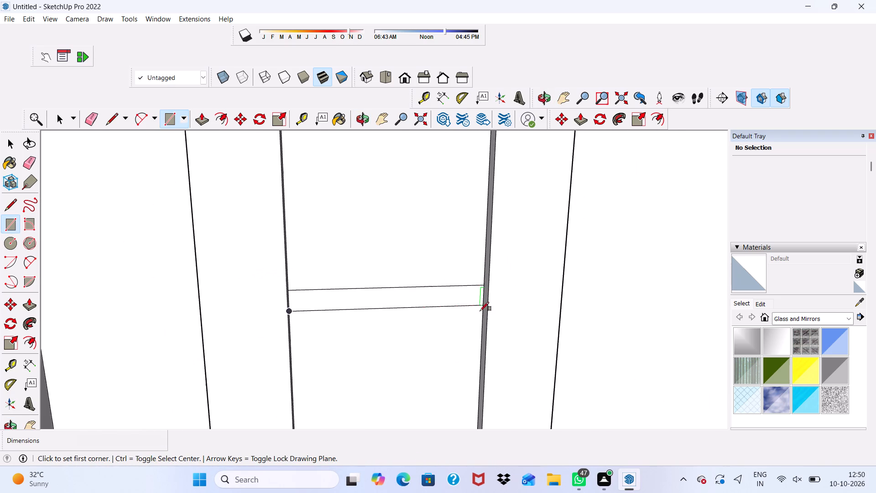
{"action": "scroll", "coordinate": [480, 311], "scroll_direction": "down", "scroll_amount": 4}
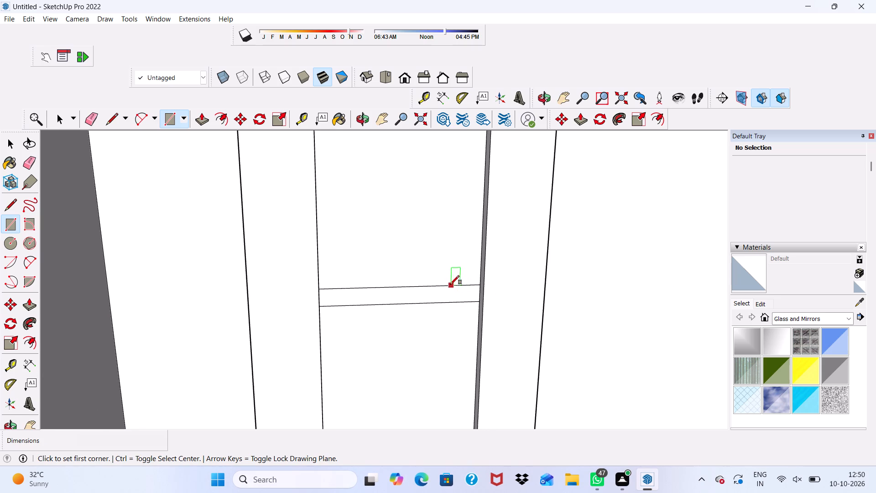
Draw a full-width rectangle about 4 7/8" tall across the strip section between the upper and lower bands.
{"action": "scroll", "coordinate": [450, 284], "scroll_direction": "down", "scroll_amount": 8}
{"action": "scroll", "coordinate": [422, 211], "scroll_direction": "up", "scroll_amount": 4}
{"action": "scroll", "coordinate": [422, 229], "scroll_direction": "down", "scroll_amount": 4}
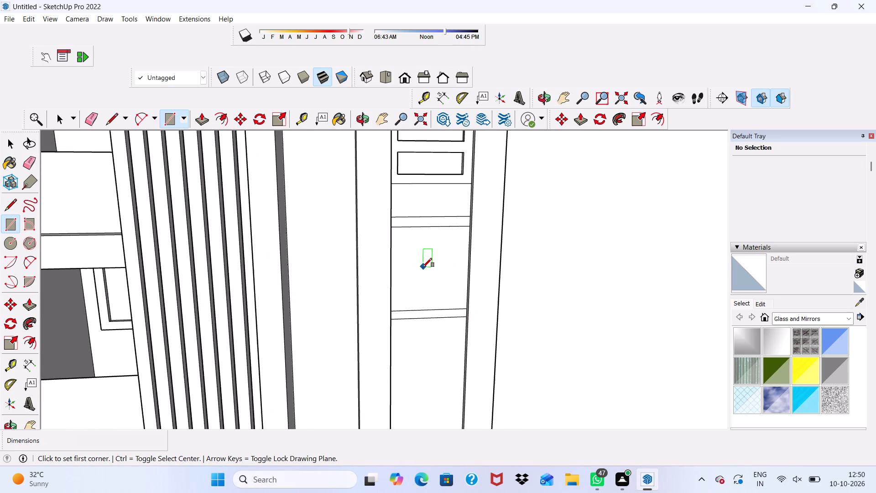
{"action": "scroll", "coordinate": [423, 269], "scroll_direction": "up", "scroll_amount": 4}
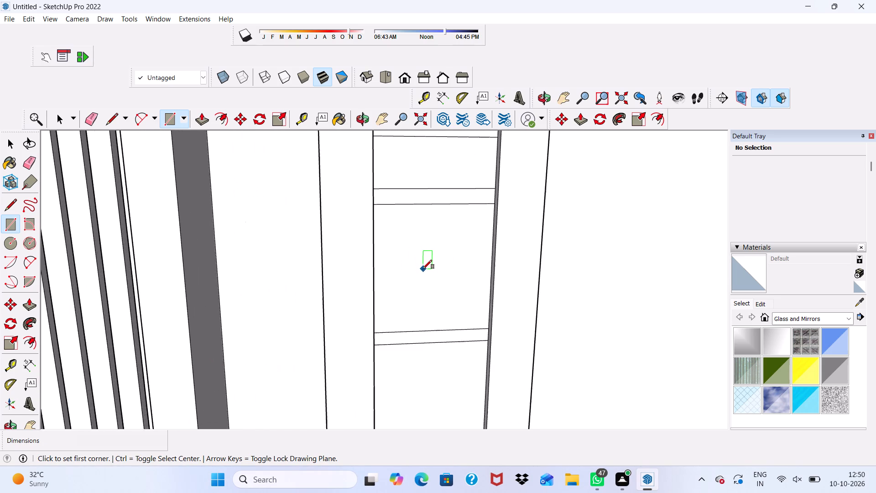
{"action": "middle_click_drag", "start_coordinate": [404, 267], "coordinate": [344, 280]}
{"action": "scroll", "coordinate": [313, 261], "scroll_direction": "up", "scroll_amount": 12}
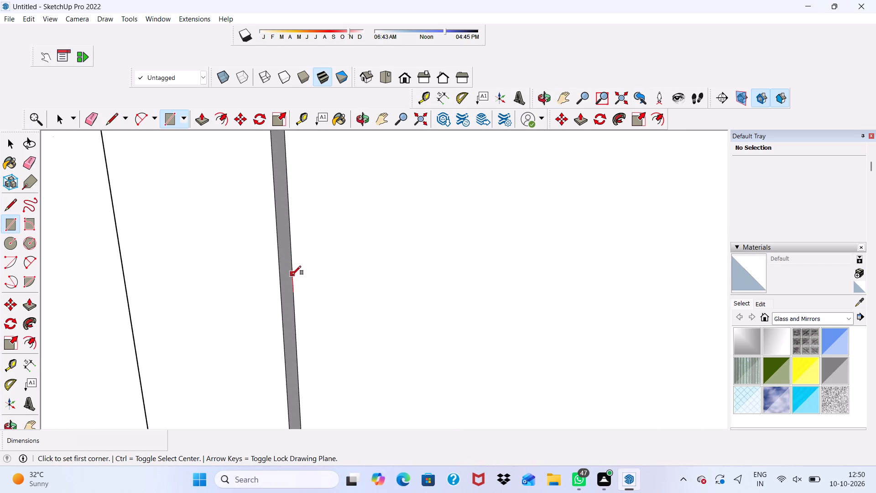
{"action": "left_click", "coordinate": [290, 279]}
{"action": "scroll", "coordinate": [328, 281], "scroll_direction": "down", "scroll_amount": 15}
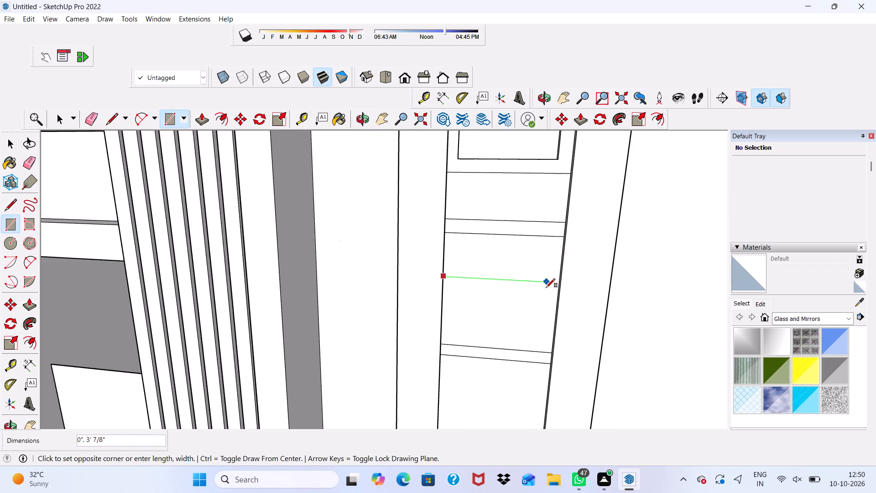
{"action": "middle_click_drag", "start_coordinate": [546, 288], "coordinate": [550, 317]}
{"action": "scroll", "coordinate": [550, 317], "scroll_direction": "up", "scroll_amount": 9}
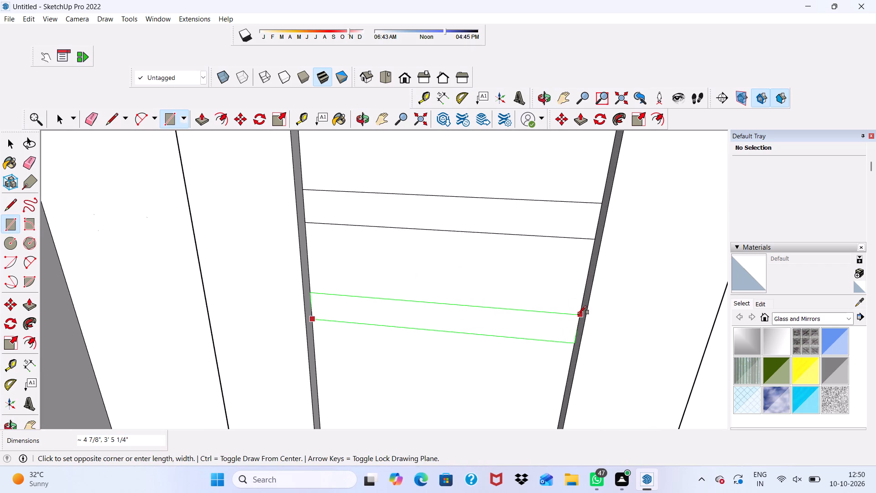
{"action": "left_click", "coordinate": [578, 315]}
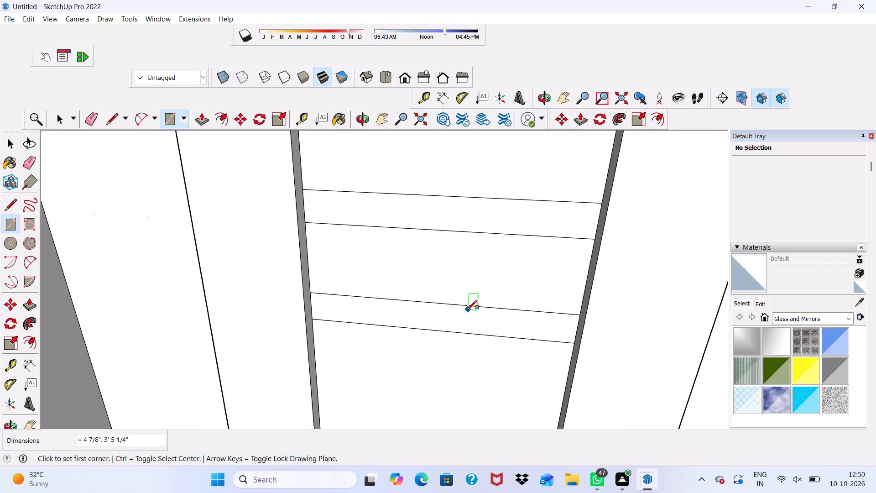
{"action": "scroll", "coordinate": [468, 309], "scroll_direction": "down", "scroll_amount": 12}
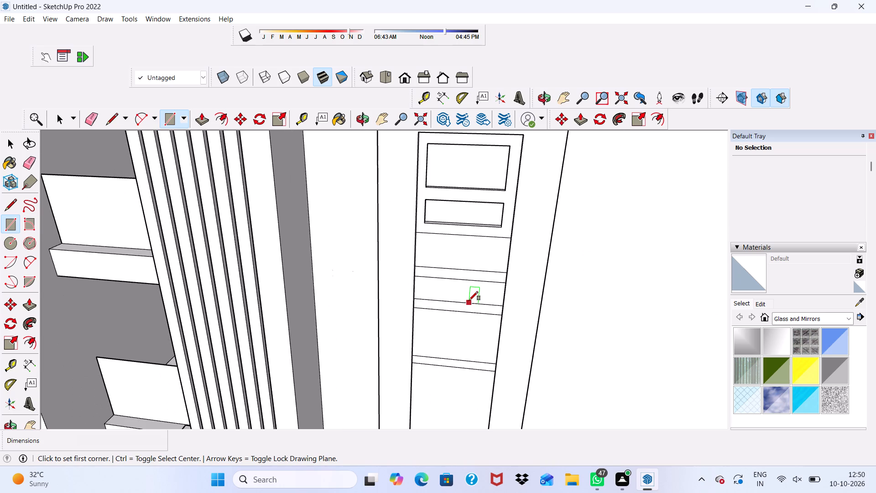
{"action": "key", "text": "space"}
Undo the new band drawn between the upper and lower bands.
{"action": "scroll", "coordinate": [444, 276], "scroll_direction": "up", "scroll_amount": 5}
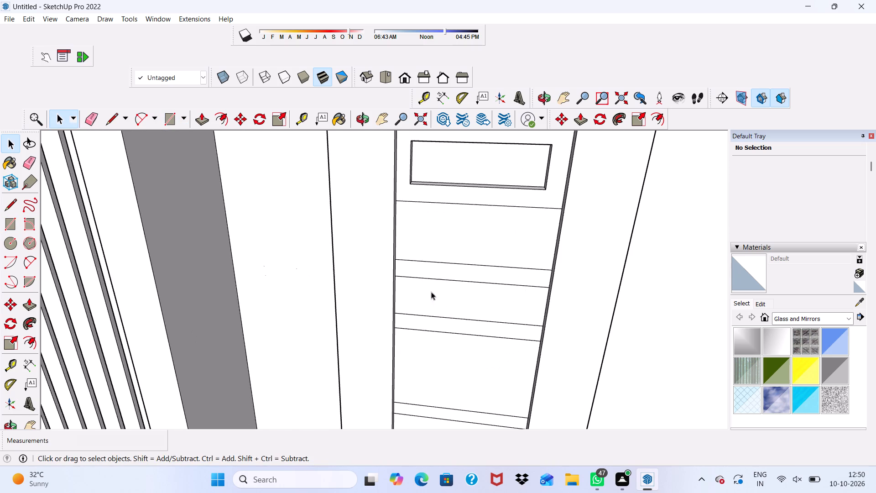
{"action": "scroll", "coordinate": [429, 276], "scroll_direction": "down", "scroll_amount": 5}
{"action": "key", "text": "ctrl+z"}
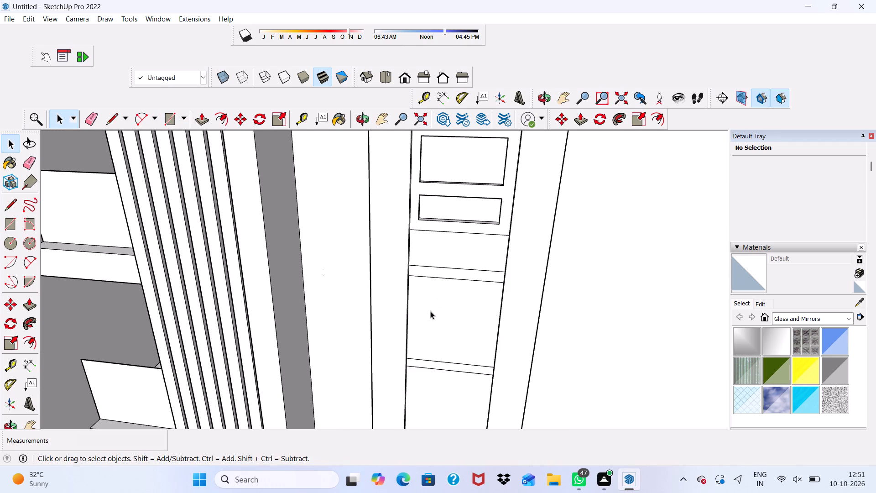
Draw a full-width band about 4 11/16" tall and 3' 5 1/4" wide near mid-height between the upper and lower bands.
{"action": "left_click", "coordinate": [169, 119]}
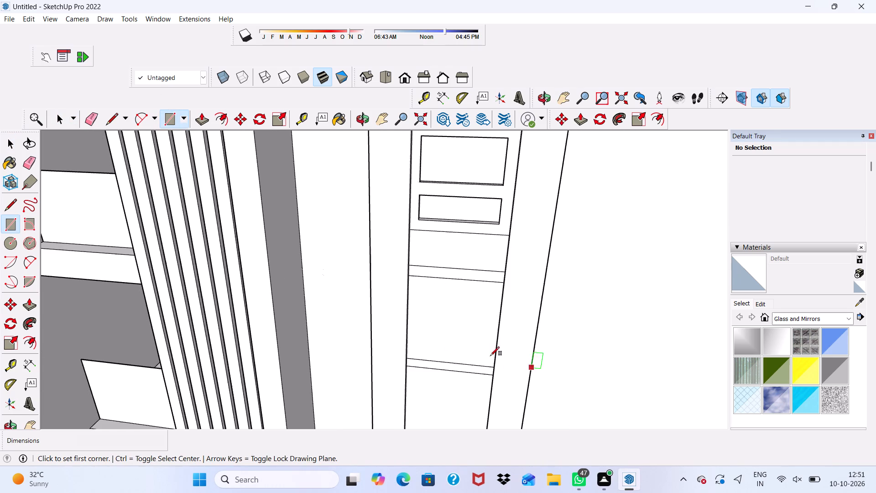
{"action": "scroll", "coordinate": [451, 345], "scroll_direction": "up", "scroll_amount": 5}
{"action": "middle_click_drag", "start_coordinate": [440, 338], "coordinate": [412, 338]}
{"action": "scroll", "coordinate": [408, 338], "scroll_direction": "down", "scroll_amount": 1}
{"action": "scroll", "coordinate": [383, 324], "scroll_direction": "up", "scroll_amount": 5}
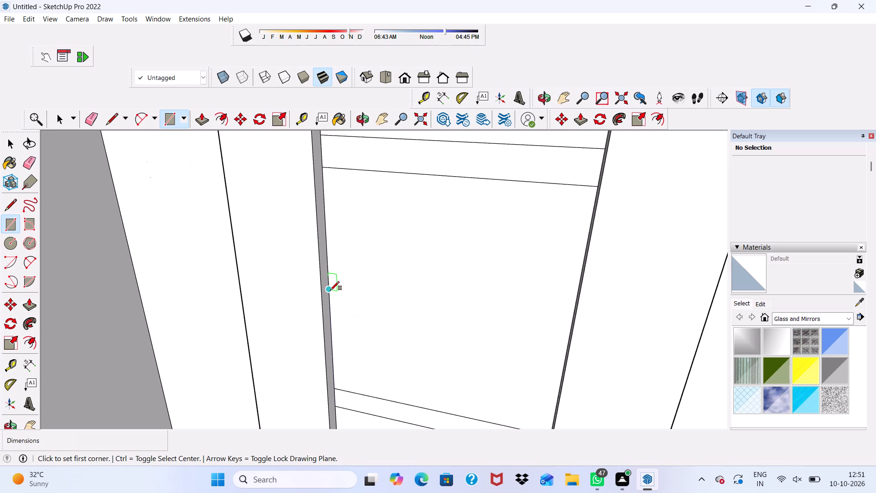
{"action": "left_click", "coordinate": [329, 292]}
{"action": "scroll", "coordinate": [412, 298], "scroll_direction": "down", "scroll_amount": 5}
{"action": "scroll", "coordinate": [530, 295], "scroll_direction": "down", "scroll_amount": 2}
{"action": "middle_click_drag", "start_coordinate": [529, 295], "coordinate": [588, 295]}
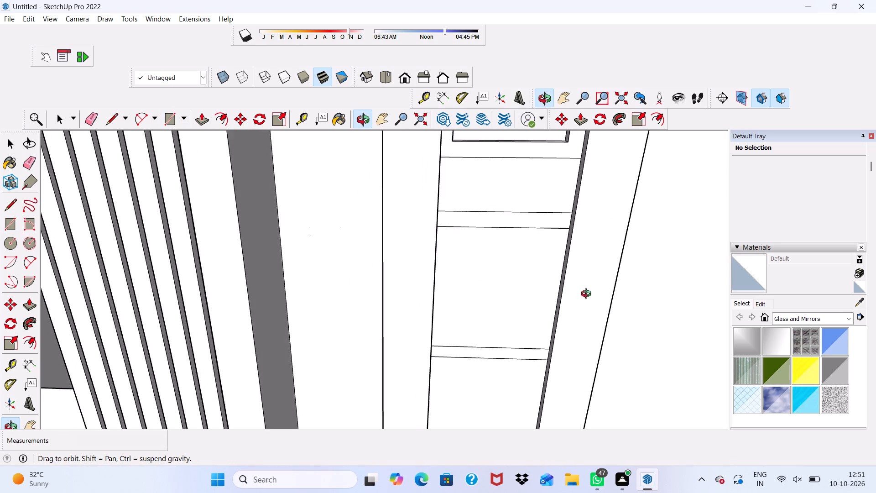
{"action": "middle_click_drag", "start_coordinate": [588, 295], "coordinate": [589, 295]}
{"action": "scroll", "coordinate": [577, 288], "scroll_direction": "up", "scroll_amount": 5}
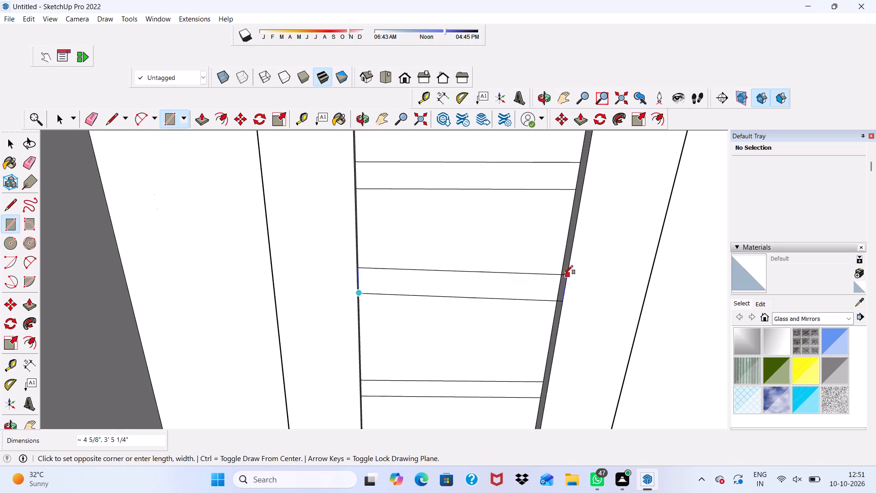
{"action": "left_click", "coordinate": [560, 273]}
{"action": "key", "text": "space"}
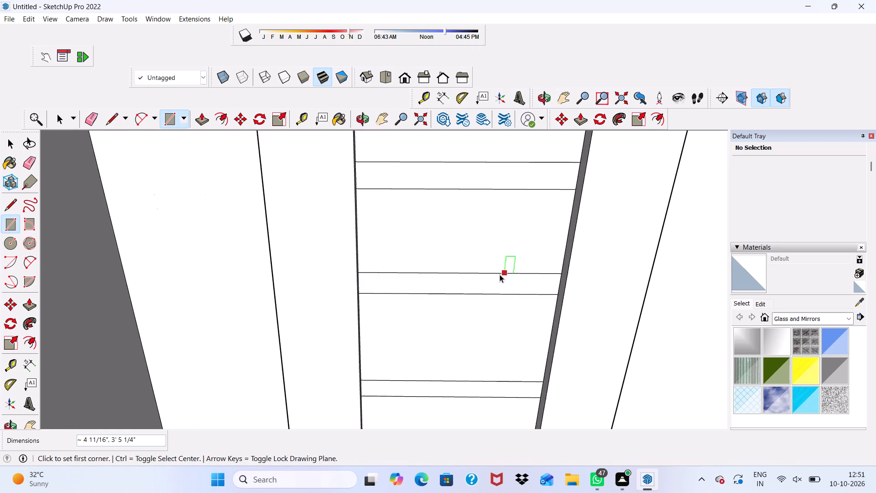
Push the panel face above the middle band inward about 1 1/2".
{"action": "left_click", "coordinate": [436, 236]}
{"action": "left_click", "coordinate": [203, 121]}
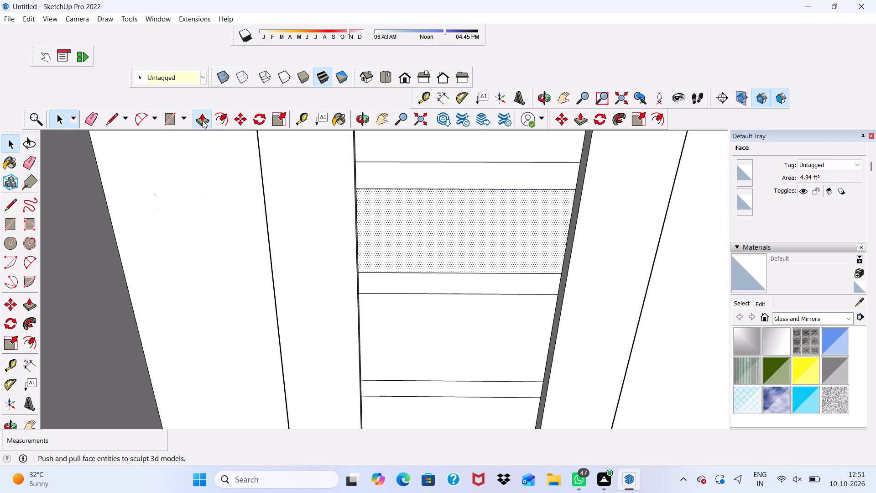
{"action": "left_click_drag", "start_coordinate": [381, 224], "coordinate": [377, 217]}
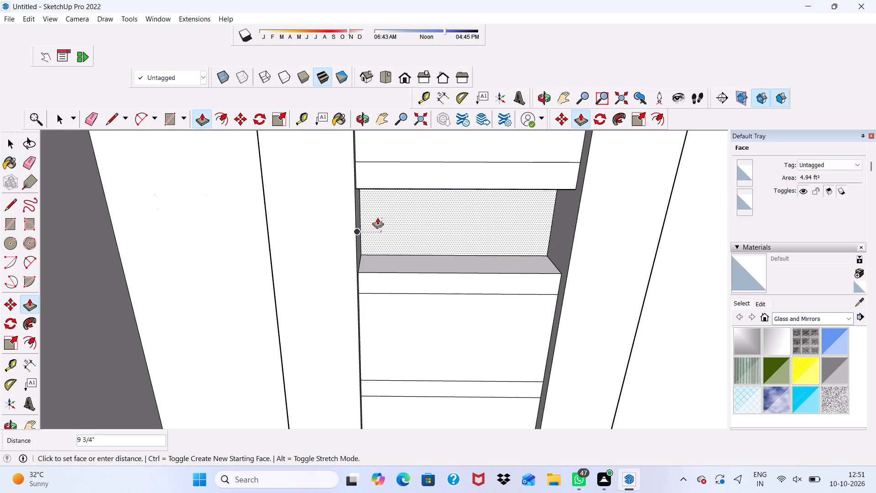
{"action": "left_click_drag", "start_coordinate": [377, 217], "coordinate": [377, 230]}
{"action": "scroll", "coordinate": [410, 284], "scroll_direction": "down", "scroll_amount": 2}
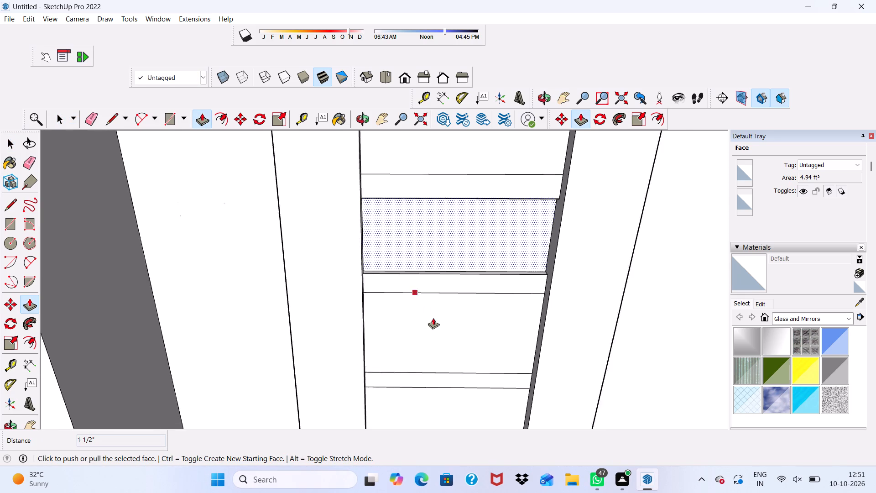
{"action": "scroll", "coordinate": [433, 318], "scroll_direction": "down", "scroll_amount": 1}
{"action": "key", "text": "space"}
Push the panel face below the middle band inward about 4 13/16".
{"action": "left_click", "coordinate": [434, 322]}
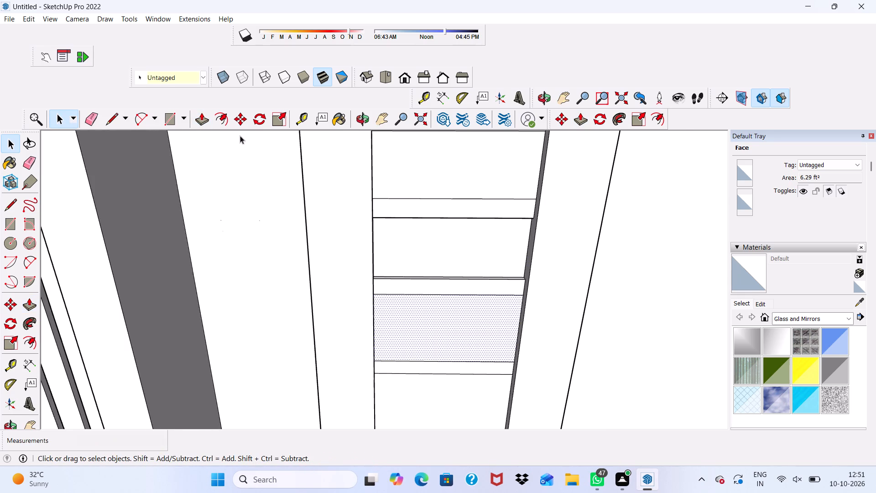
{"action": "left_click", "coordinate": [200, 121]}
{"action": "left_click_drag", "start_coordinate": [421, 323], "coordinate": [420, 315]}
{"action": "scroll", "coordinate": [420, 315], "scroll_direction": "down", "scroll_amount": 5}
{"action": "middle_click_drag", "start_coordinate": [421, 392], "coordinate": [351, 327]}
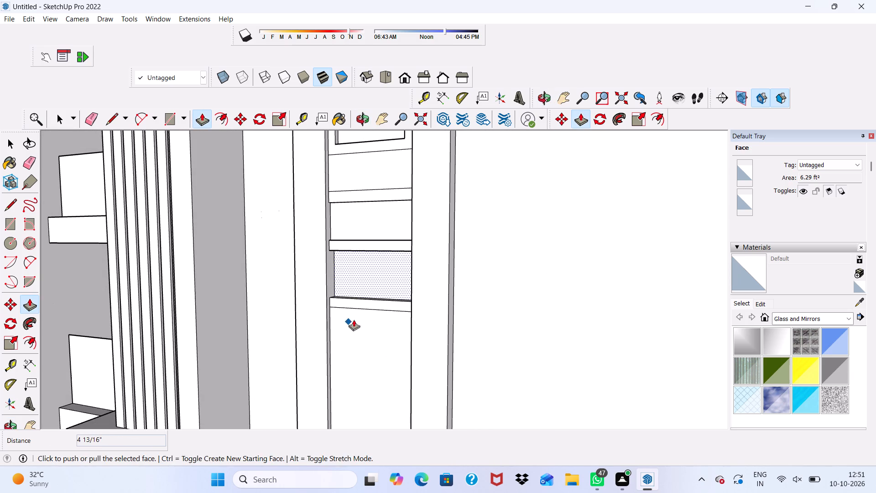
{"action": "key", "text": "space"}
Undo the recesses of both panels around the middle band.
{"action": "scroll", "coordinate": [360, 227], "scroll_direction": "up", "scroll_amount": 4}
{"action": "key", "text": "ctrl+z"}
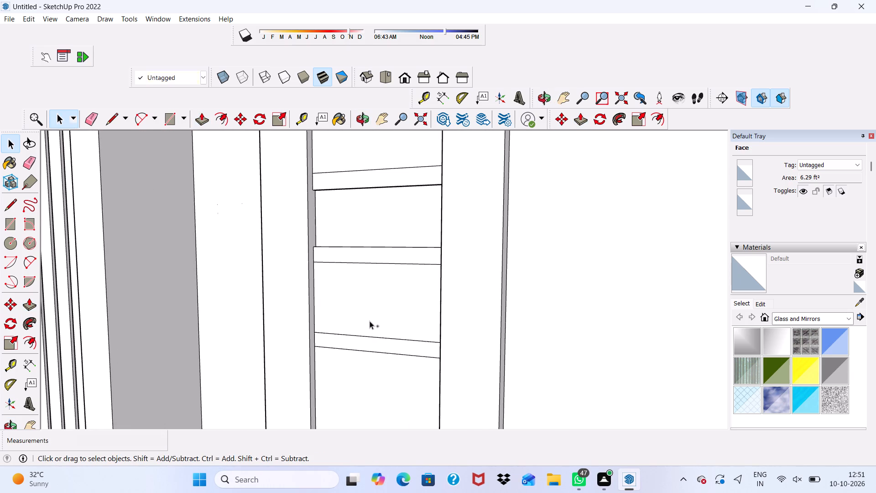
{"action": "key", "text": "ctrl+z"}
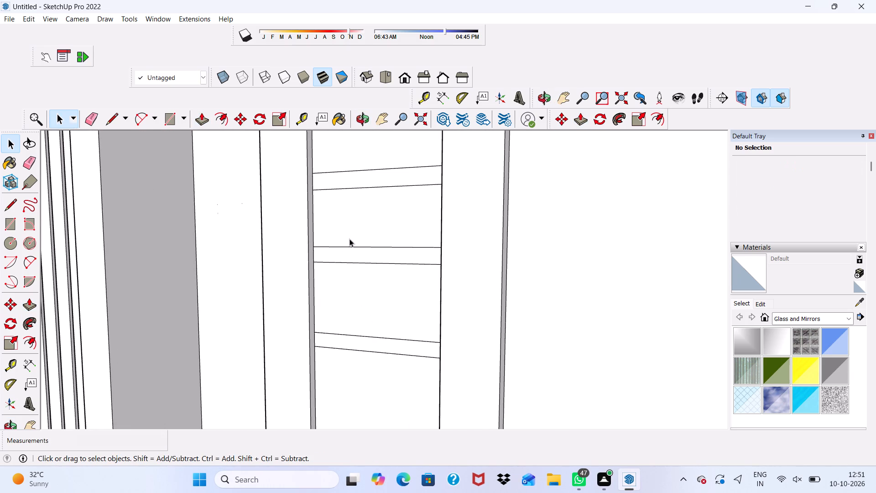
Recess the panel face above the middle band by 3" with Push/Pull.
{"action": "left_click", "coordinate": [361, 217]}
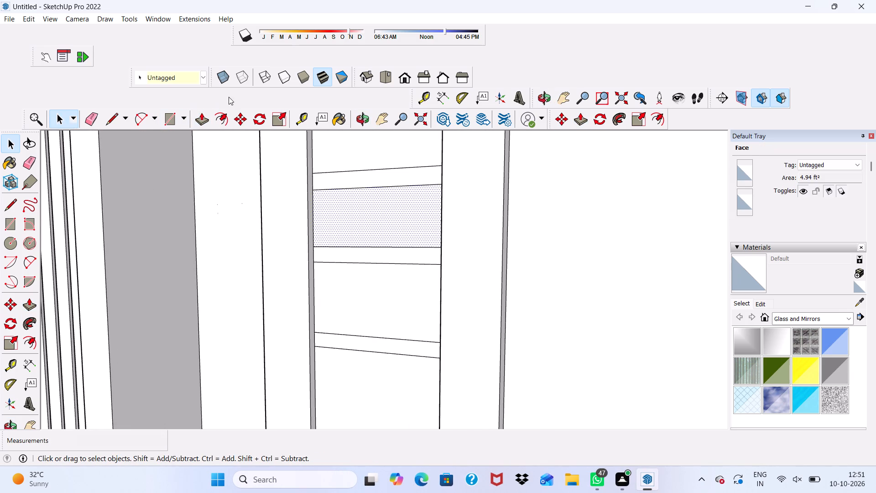
{"action": "left_click", "coordinate": [203, 114]}
{"action": "left_click_drag", "start_coordinate": [366, 210], "coordinate": [368, 210]}
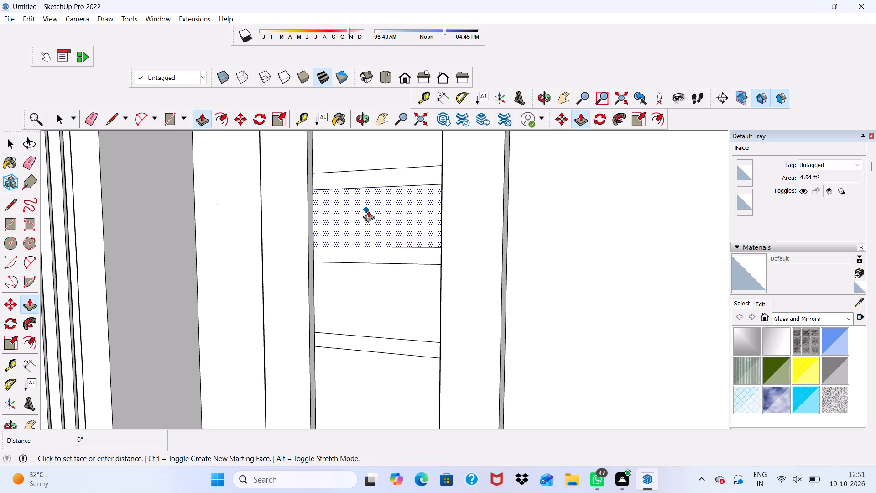
{"action": "left_click_drag", "start_coordinate": [368, 210], "coordinate": [378, 215]}
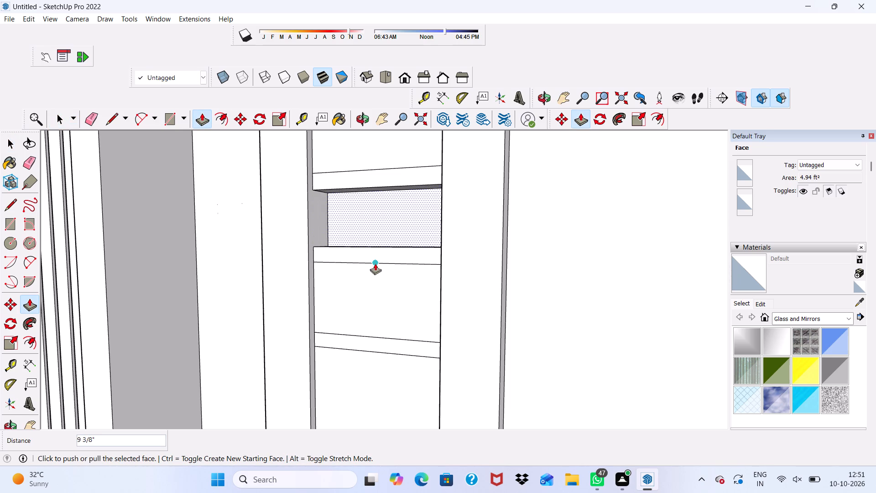
{"action": "key", "text": "3"}
{"action": "key", "text": "shift+quotedbl"}
{"action": "key", "text": "Return"}
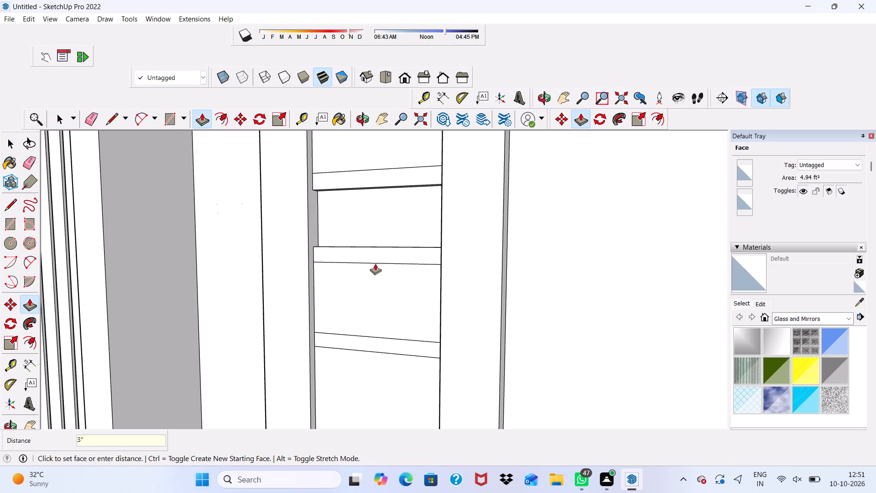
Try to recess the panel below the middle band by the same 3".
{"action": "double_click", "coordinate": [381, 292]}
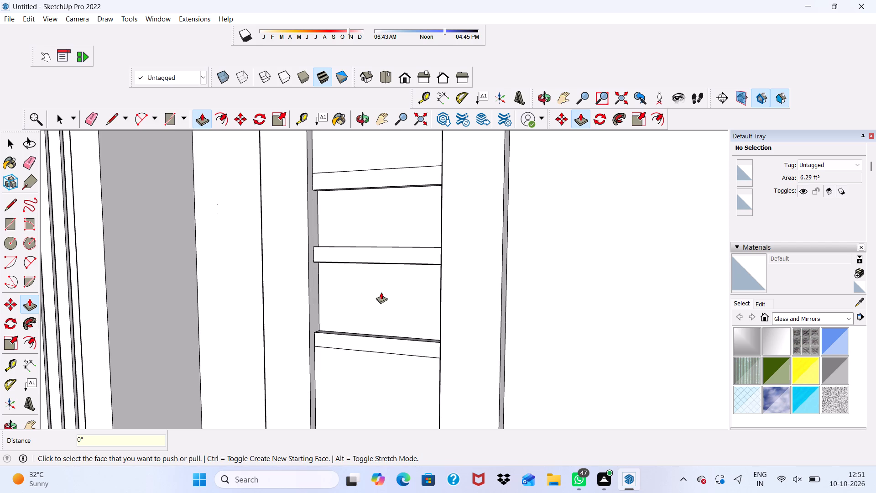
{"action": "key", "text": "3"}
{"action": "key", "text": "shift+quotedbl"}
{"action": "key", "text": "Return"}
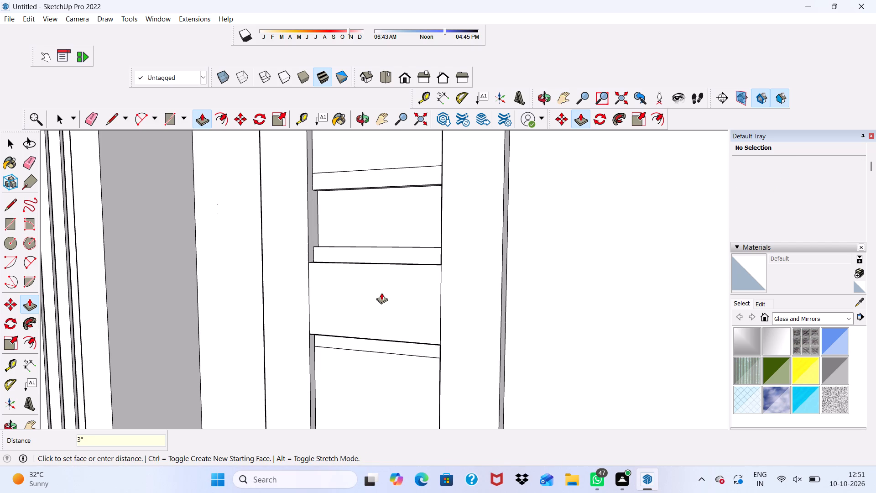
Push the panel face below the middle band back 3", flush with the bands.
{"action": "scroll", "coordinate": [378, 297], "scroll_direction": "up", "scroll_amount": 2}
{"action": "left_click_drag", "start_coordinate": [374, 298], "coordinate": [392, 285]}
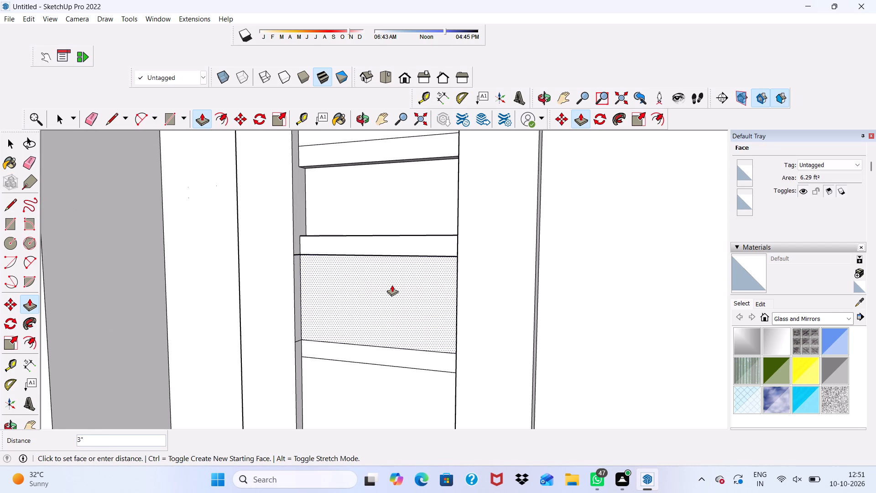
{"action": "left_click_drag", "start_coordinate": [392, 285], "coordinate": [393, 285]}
Recess the panel face below the middle band about 2 9/16" with Push/Pull.
{"action": "scroll", "coordinate": [377, 297], "scroll_direction": "down", "scroll_amount": 1}
{"action": "middle_click_drag", "start_coordinate": [377, 297], "coordinate": [483, 293]}
{"action": "scroll", "coordinate": [485, 294], "scroll_direction": "up", "scroll_amount": 5}
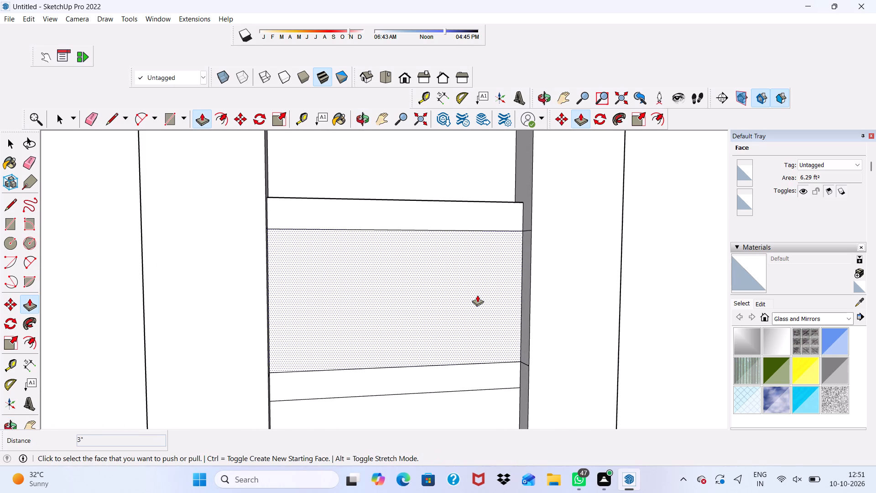
{"action": "scroll", "coordinate": [467, 291], "scroll_direction": "up", "scroll_amount": 4}
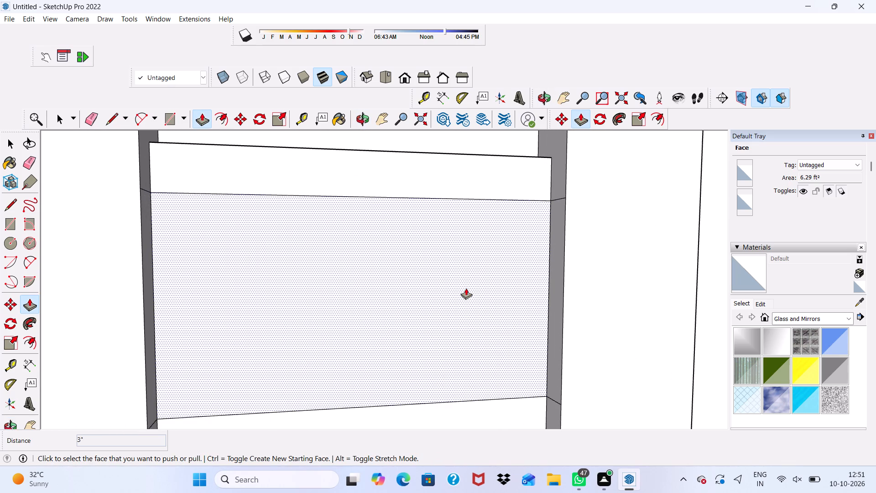
{"action": "left_click_drag", "start_coordinate": [466, 288], "coordinate": [457, 292]}
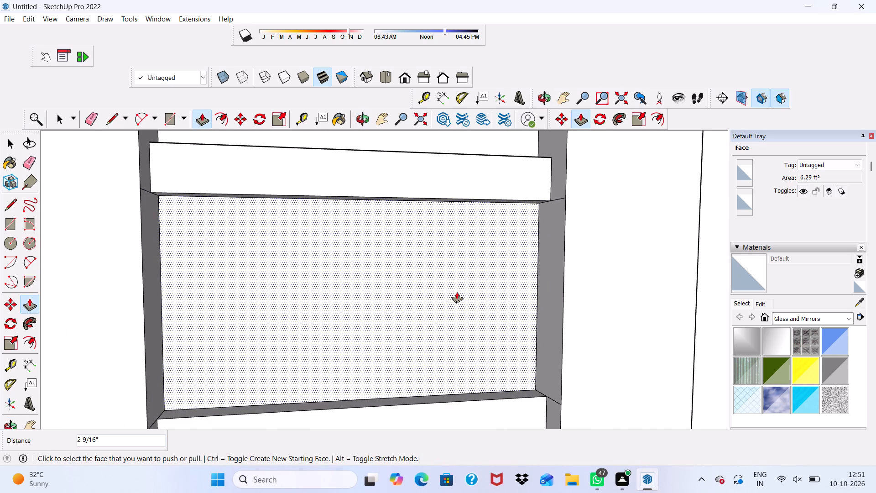
{"action": "scroll", "coordinate": [457, 292], "scroll_direction": "down", "scroll_amount": 3}
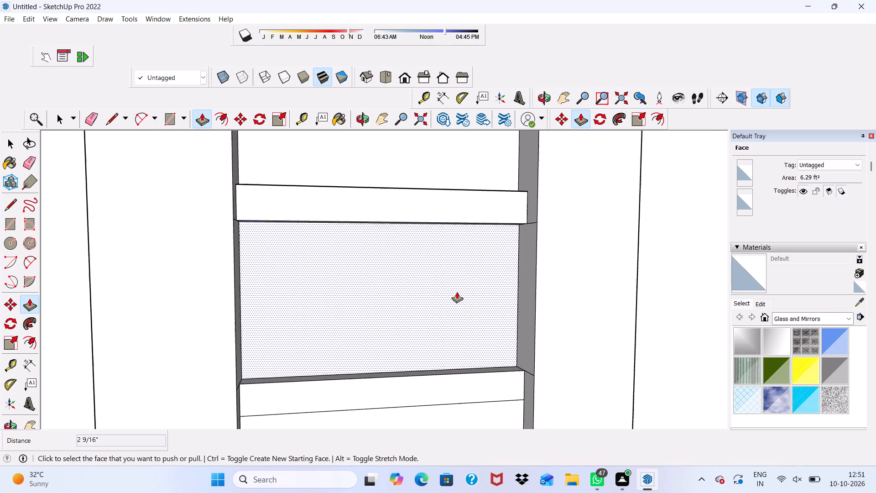
{"action": "scroll", "coordinate": [457, 292], "scroll_direction": "down", "scroll_amount": 6}
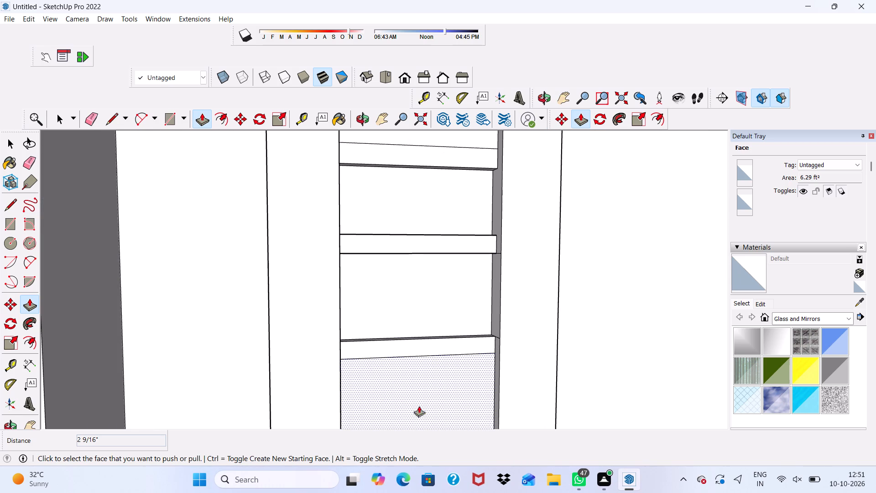
{"action": "key", "text": "space"}
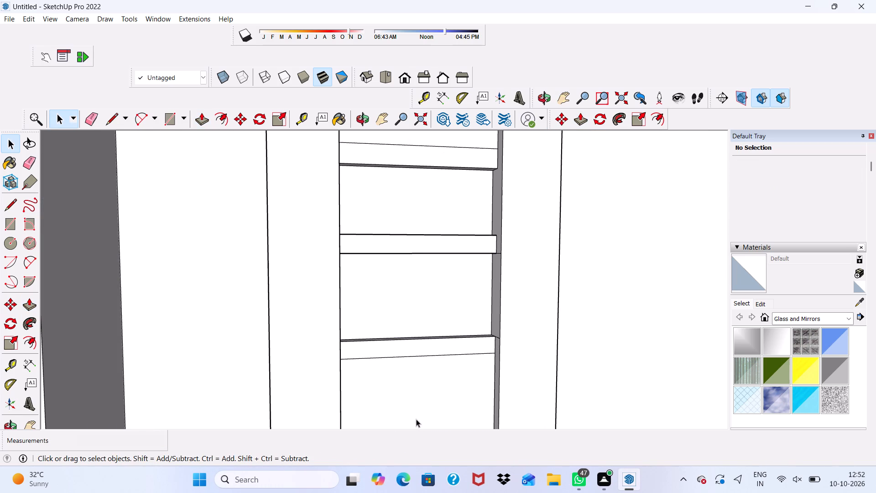
{"action": "scroll", "coordinate": [416, 419], "scroll_direction": "down", "scroll_amount": 7}
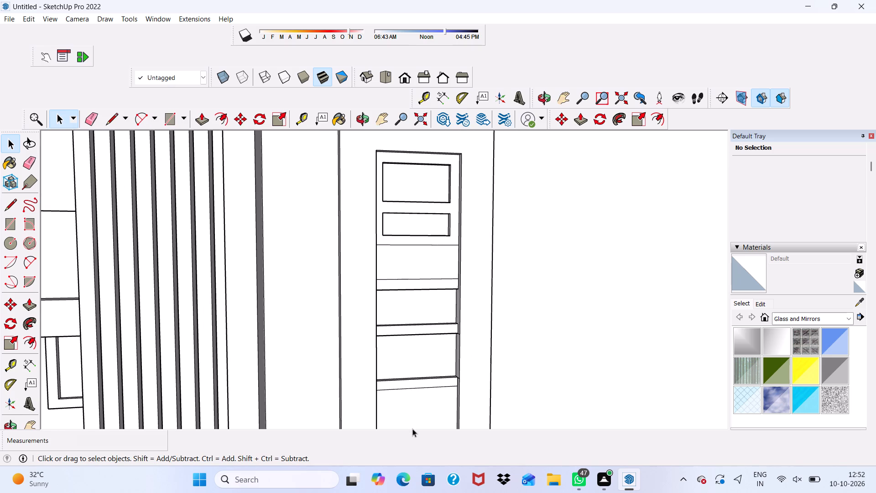
Inspect the recessed panels and bands of the vertical strip from several angles.
{"action": "scroll", "coordinate": [412, 429], "scroll_direction": "down", "scroll_amount": 4}
{"action": "scroll", "coordinate": [422, 266], "scroll_direction": "down", "scroll_amount": 2}
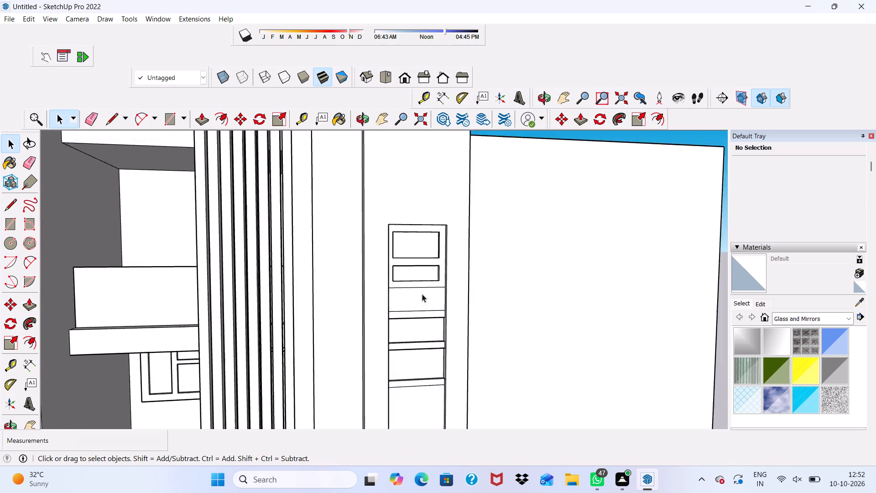
{"action": "scroll", "coordinate": [422, 294], "scroll_direction": "down", "scroll_amount": 9}
{"action": "left_click", "coordinate": [423, 175]}
{"action": "scroll", "coordinate": [432, 363], "scroll_direction": "up", "scroll_amount": 6}
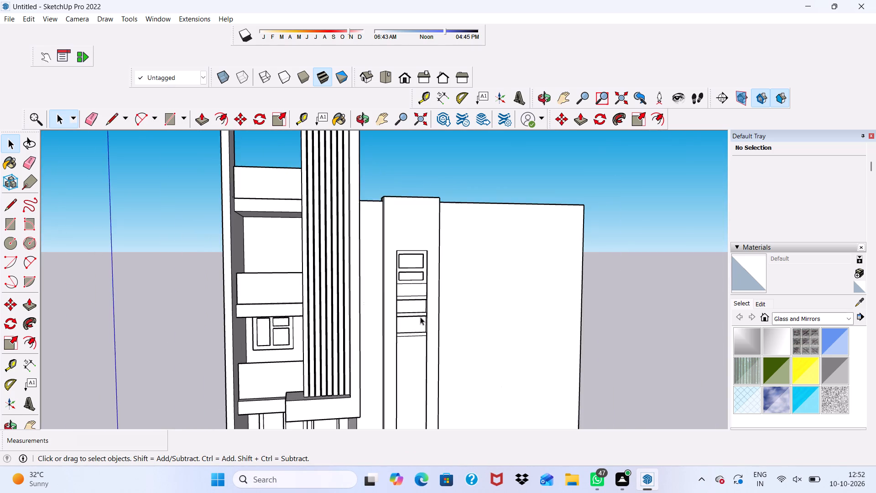
{"action": "scroll", "coordinate": [420, 317], "scroll_direction": "up", "scroll_amount": 7}
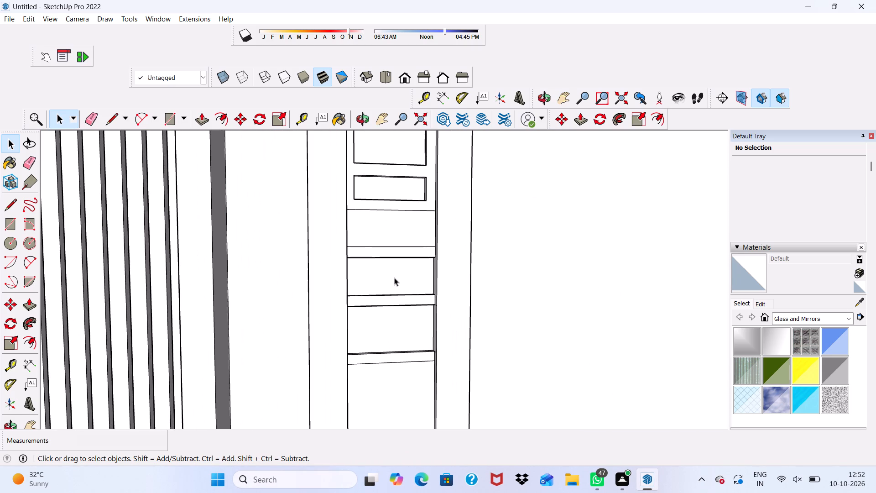
{"action": "scroll", "coordinate": [394, 278], "scroll_direction": "down", "scroll_amount": 5}
{"action": "middle_click_drag", "start_coordinate": [377, 320], "coordinate": [300, 354]}
{"action": "scroll", "coordinate": [333, 332], "scroll_direction": "up", "scroll_amount": 4}
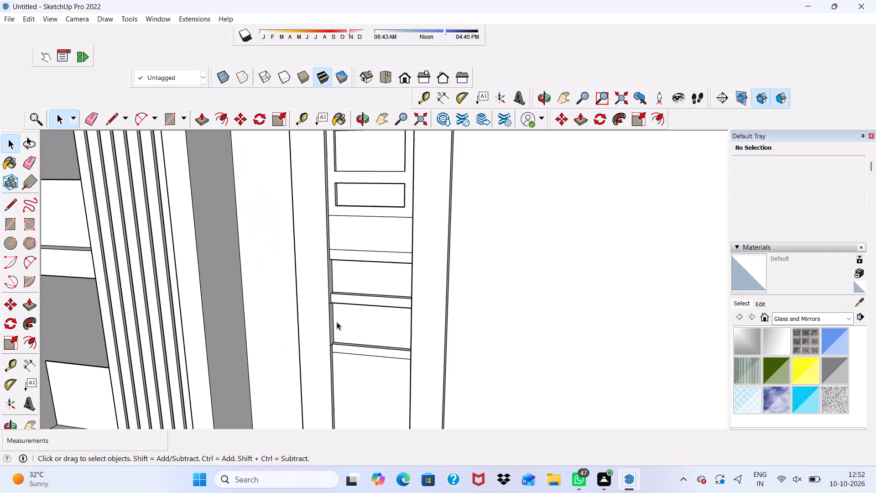
{"action": "scroll", "coordinate": [337, 322], "scroll_direction": "up", "scroll_amount": 1}
{"action": "scroll", "coordinate": [362, 212], "scroll_direction": "up", "scroll_amount": 5}
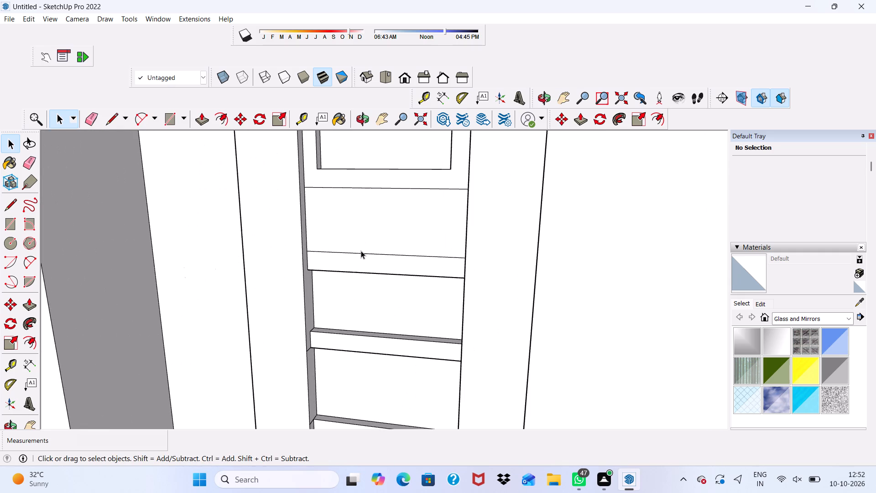
{"action": "middle_click_drag", "start_coordinate": [360, 250], "coordinate": [368, 257]}
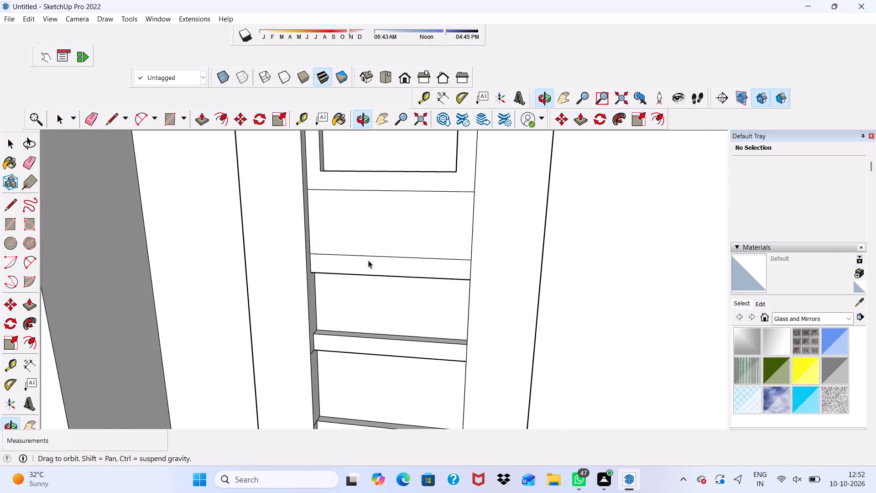
{"action": "scroll", "coordinate": [367, 293], "scroll_direction": "up", "scroll_amount": 8}
{"action": "scroll", "coordinate": [366, 288], "scroll_direction": "down", "scroll_amount": 4}
{"action": "middle_click_drag", "start_coordinate": [348, 325], "coordinate": [365, 237]}
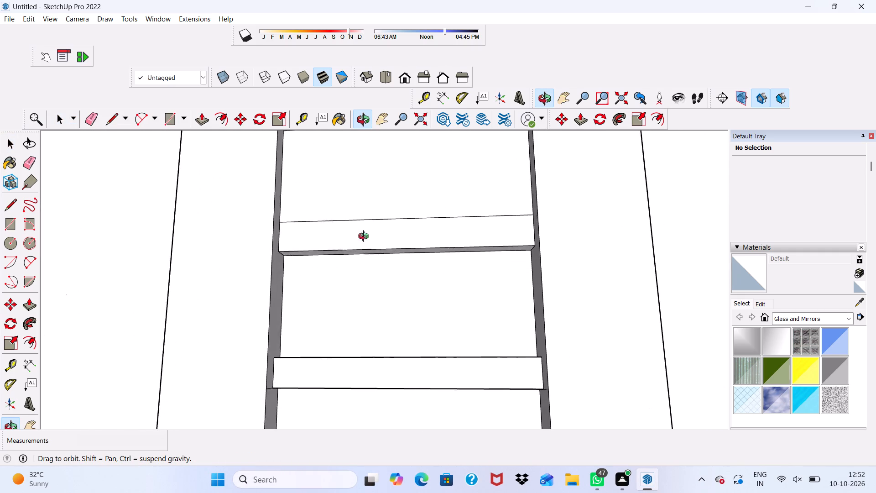
{"action": "middle_click_drag", "start_coordinate": [365, 237], "coordinate": [396, 246]}
{"action": "scroll", "coordinate": [416, 277], "scroll_direction": "up", "scroll_amount": 3}
{"action": "scroll", "coordinate": [419, 294], "scroll_direction": "down", "scroll_amount": 13}
{"action": "scroll", "coordinate": [428, 296], "scroll_direction": "up", "scroll_amount": 1}
{"action": "scroll", "coordinate": [428, 296], "scroll_direction": "down", "scroll_amount": 5}
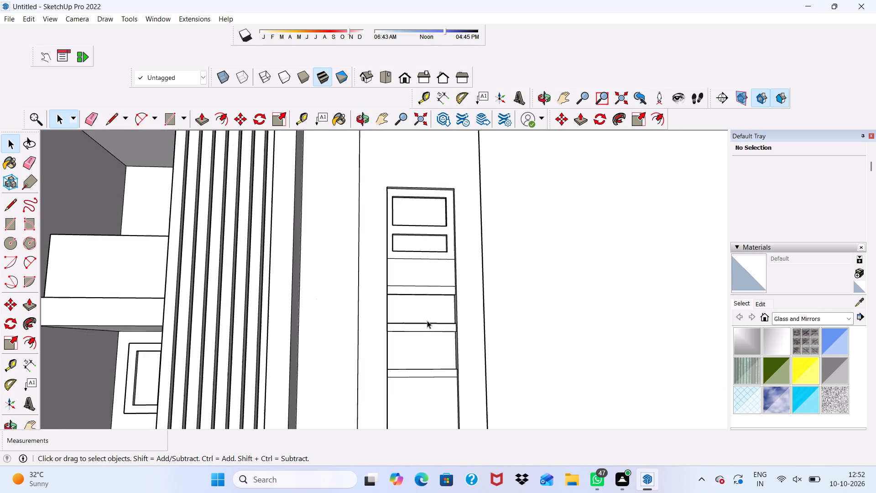
{"action": "middle_click_drag", "start_coordinate": [426, 321], "coordinate": [371, 371]}
{"action": "scroll", "coordinate": [396, 341], "scroll_direction": "up", "scroll_amount": 4}
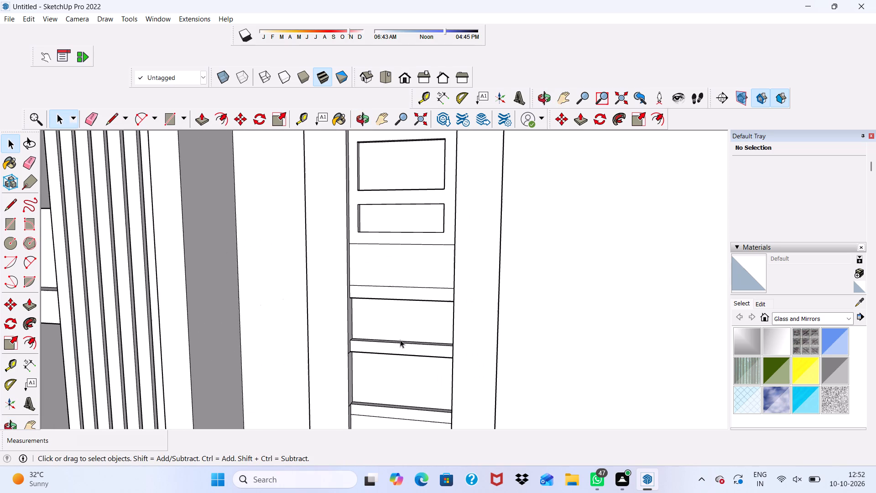
Undo the Push/Pull recesses of the panels above and below the middle band.
{"action": "key", "text": "ctrl+z"}
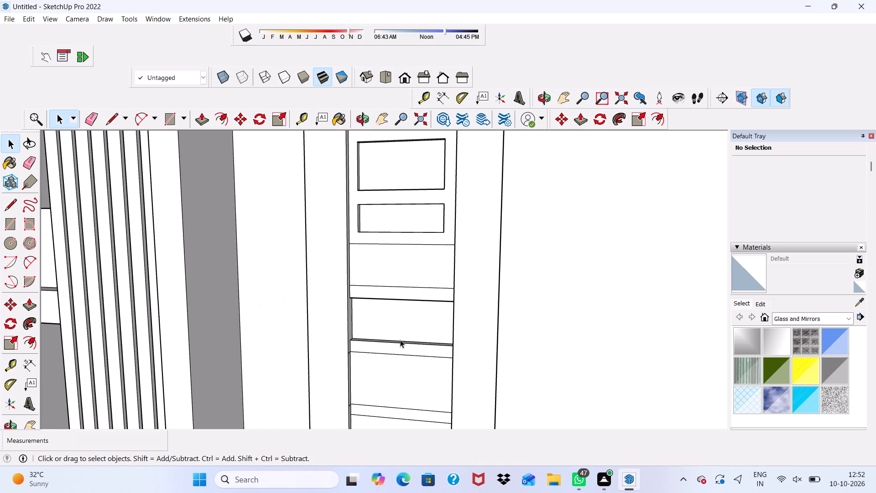
{"action": "key", "text": "ctrl+z"}
{"action": "key", "text": "ctrl+z"}
{"action": "key", "text": "ctrl+z"}
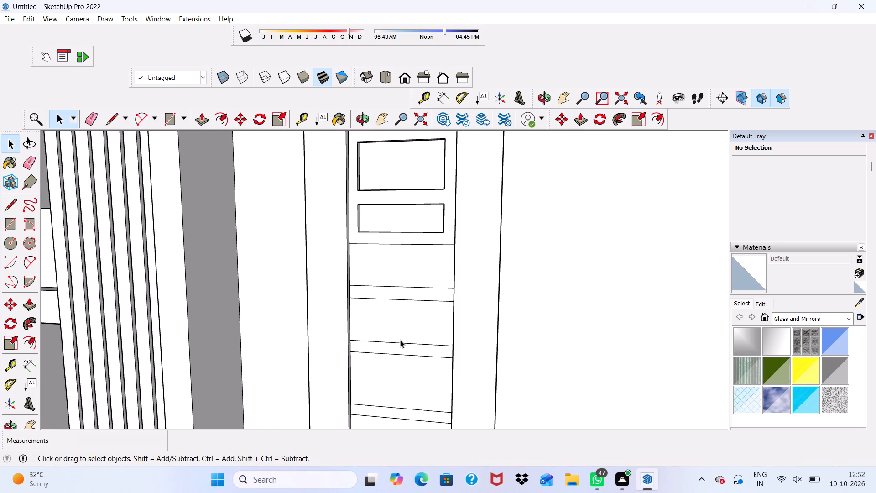
Draw a rectangle about 3" wide and 2' 3" tall along the strip's left edge, from the upper band's top to the middle band's bottom.
{"action": "left_click", "coordinate": [168, 124]}
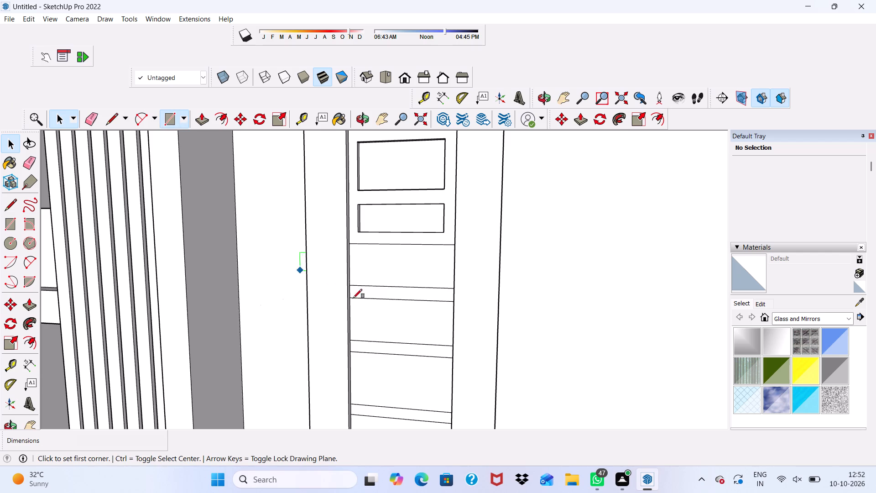
{"action": "scroll", "coordinate": [359, 298], "scroll_direction": "up", "scroll_amount": 9}
{"action": "left_click", "coordinate": [344, 272]}
{"action": "scroll", "coordinate": [359, 303], "scroll_direction": "down", "scroll_amount": 4}
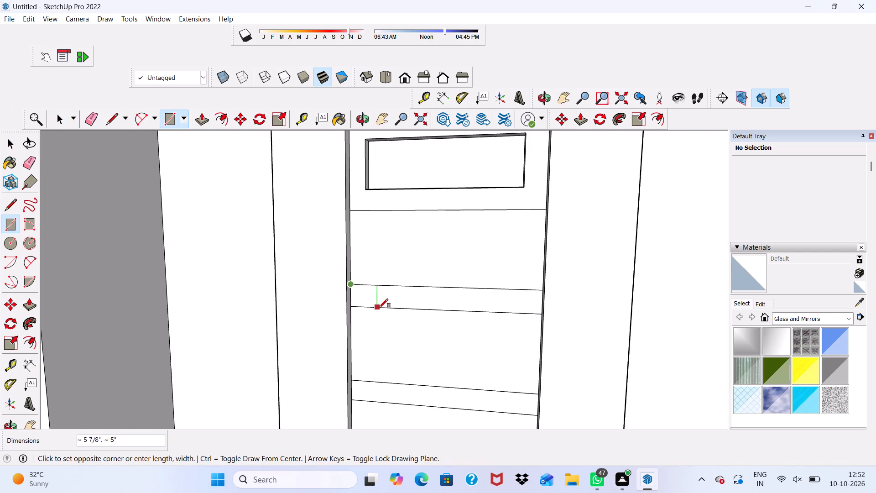
{"action": "scroll", "coordinate": [397, 335], "scroll_direction": "down", "scroll_amount": 2}
{"action": "scroll", "coordinate": [398, 372], "scroll_direction": "up", "scroll_amount": 5}
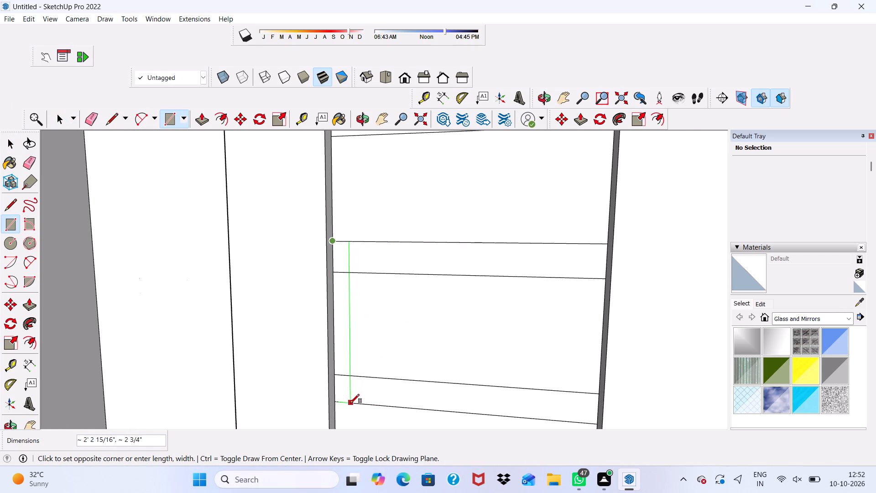
{"action": "double_click", "coordinate": [353, 401]}
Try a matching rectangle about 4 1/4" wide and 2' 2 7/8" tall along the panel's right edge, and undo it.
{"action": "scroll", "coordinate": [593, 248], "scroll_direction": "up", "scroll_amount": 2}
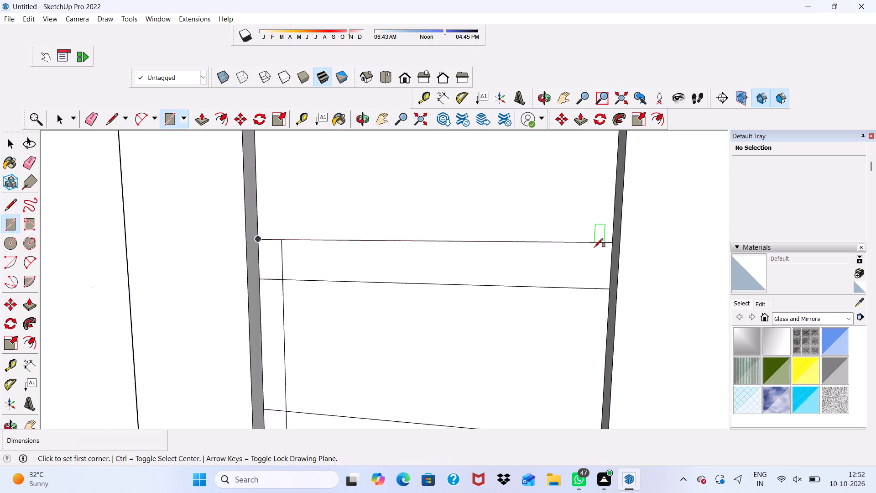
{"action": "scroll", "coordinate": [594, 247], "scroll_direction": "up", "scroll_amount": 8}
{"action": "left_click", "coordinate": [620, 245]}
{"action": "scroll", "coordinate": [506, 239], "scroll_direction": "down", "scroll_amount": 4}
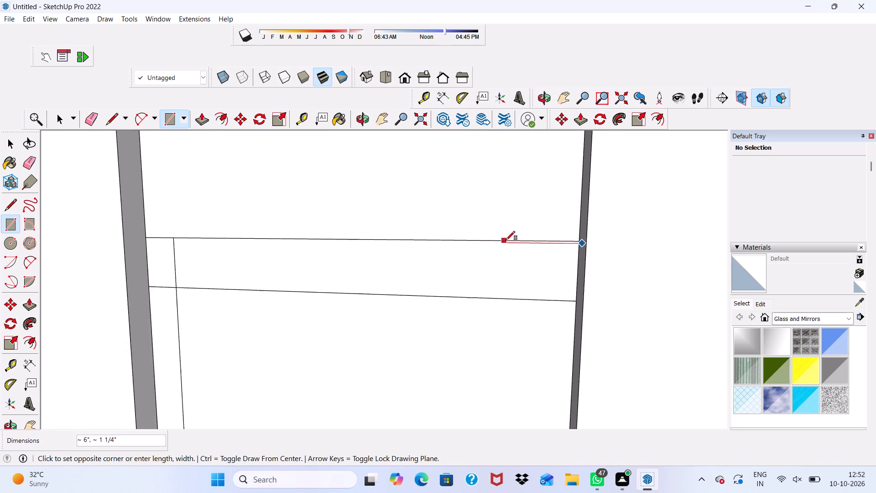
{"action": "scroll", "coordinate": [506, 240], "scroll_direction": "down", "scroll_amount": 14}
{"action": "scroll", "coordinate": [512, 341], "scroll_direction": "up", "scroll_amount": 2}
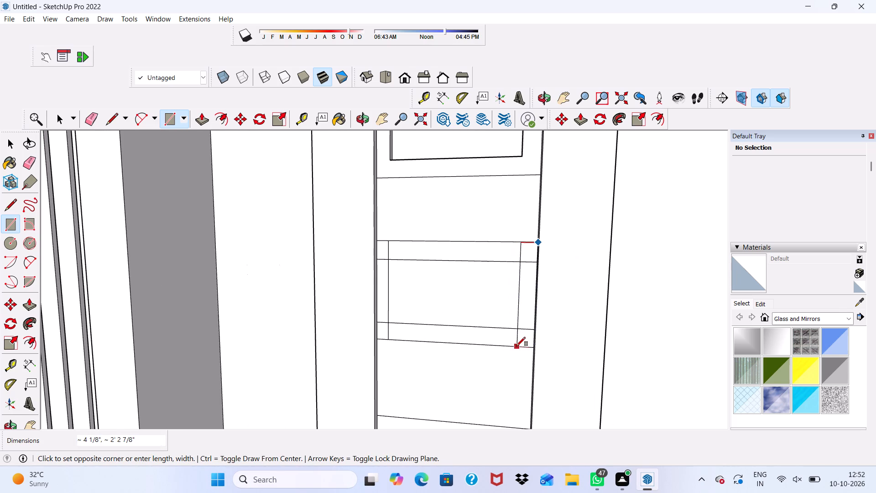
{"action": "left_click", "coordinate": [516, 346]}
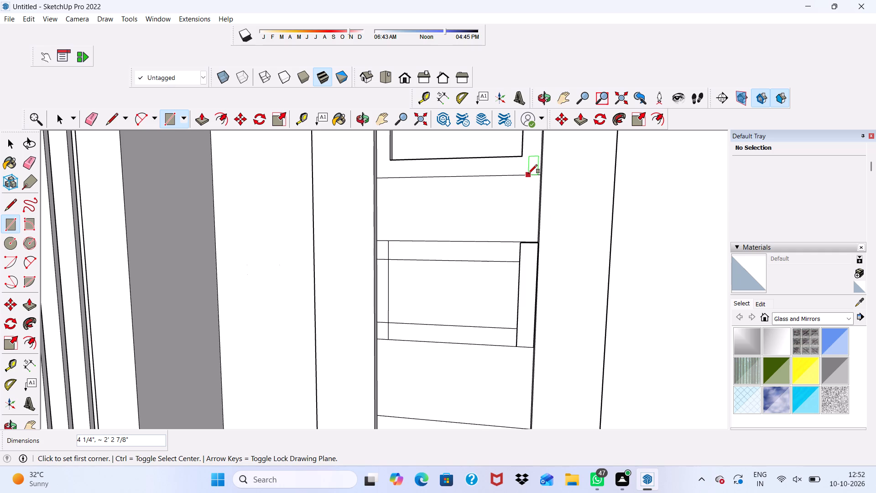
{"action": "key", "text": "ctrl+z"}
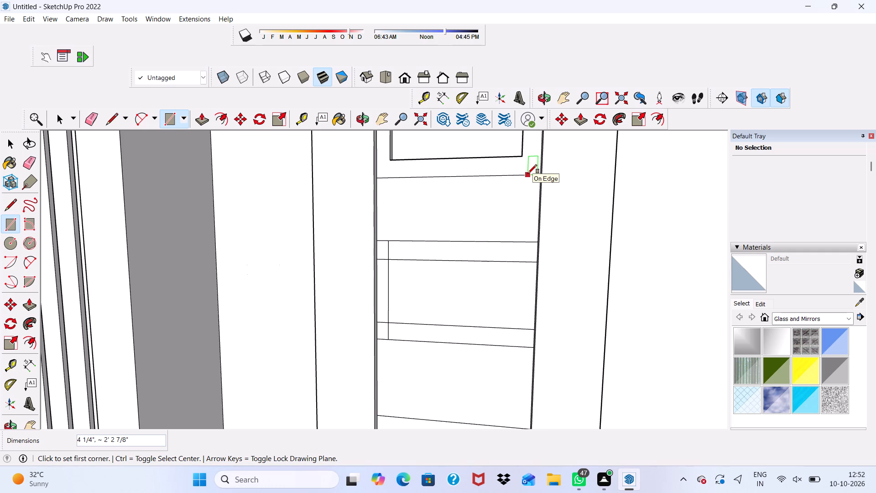
Draw a rectangle about 5 1/4" wide and 2' 3" tall along the right edge, from the upper band's top to the middle band's bottom.
{"action": "middle_click_drag", "start_coordinate": [471, 322], "coordinate": [531, 378]}
{"action": "scroll", "coordinate": [575, 283], "scroll_direction": "up", "scroll_amount": 7}
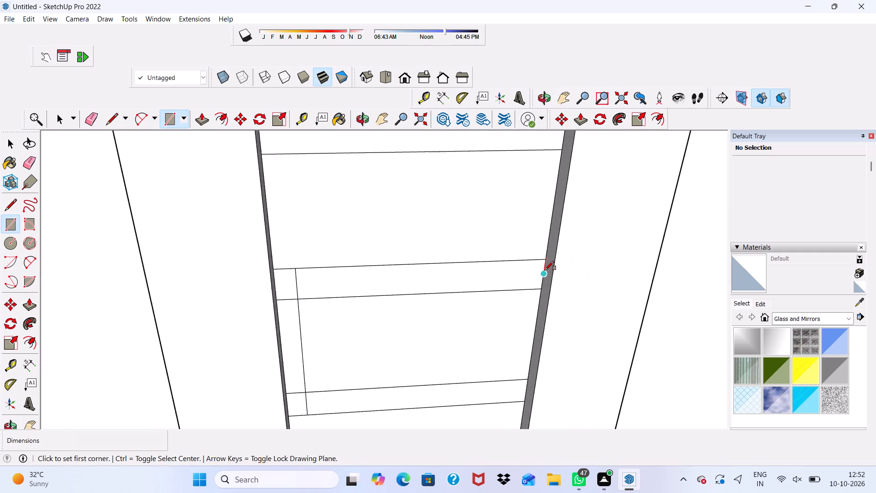
{"action": "scroll", "coordinate": [545, 270], "scroll_direction": "up", "scroll_amount": 6}
{"action": "left_click", "coordinate": [545, 255]}
{"action": "scroll", "coordinate": [494, 239], "scroll_direction": "down", "scroll_amount": 11}
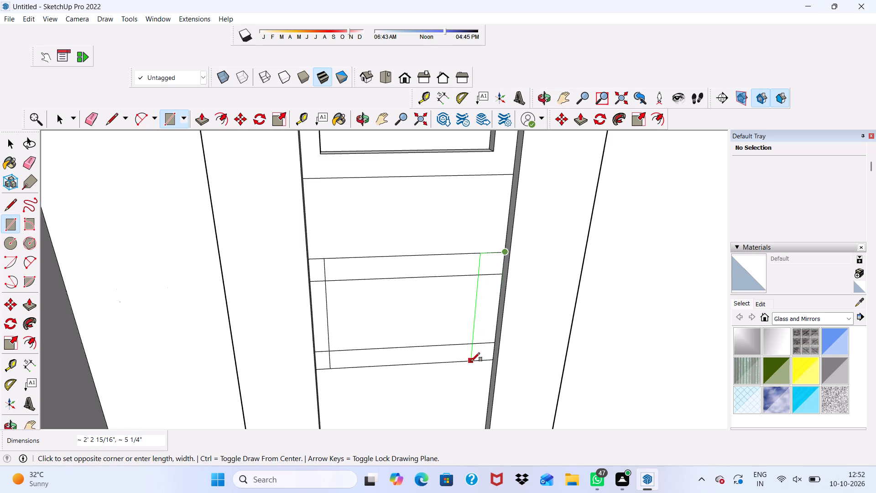
{"action": "left_click", "coordinate": [471, 362]}
Draw a rectangle about 3 3/16" wide and 2' 2 3/8" tall along the lower panel's left edge, down to the lower band's bottom.
{"action": "scroll", "coordinate": [358, 364], "scroll_direction": "down", "scroll_amount": 5}
{"action": "scroll", "coordinate": [345, 300], "scroll_direction": "down", "scroll_amount": 4}
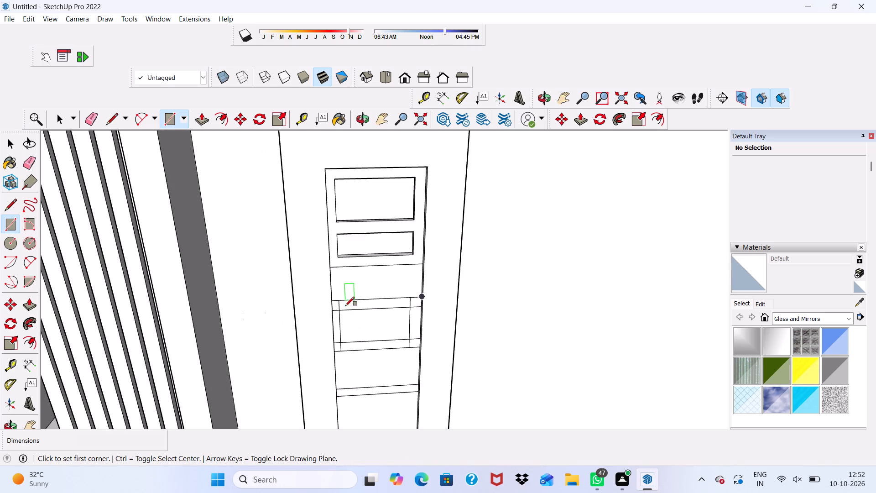
{"action": "middle_click_drag", "start_coordinate": [345, 306], "coordinate": [296, 210]}
{"action": "scroll", "coordinate": [309, 305], "scroll_direction": "up", "scroll_amount": 10}
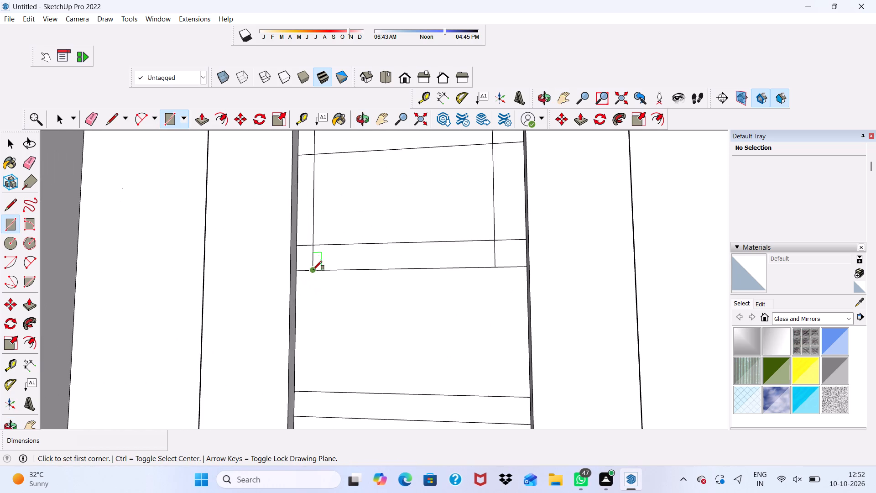
{"action": "left_click", "coordinate": [296, 271]}
{"action": "scroll", "coordinate": [328, 283], "scroll_direction": "down", "scroll_amount": 3}
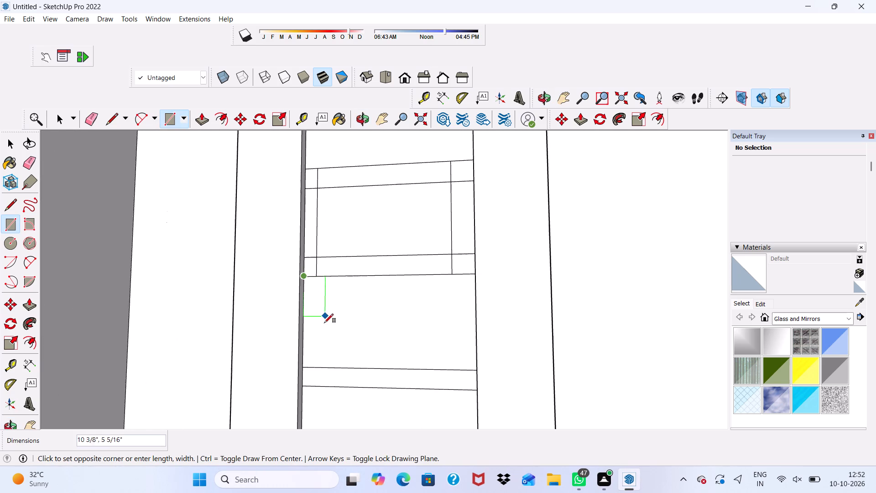
{"action": "scroll", "coordinate": [323, 385], "scroll_direction": "up", "scroll_amount": 5}
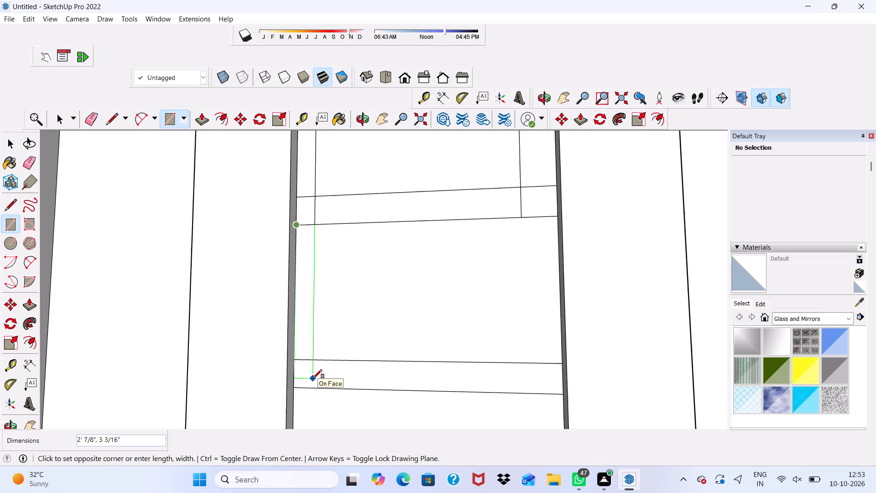
{"action": "scroll", "coordinate": [313, 378], "scroll_direction": "up", "scroll_amount": 2}
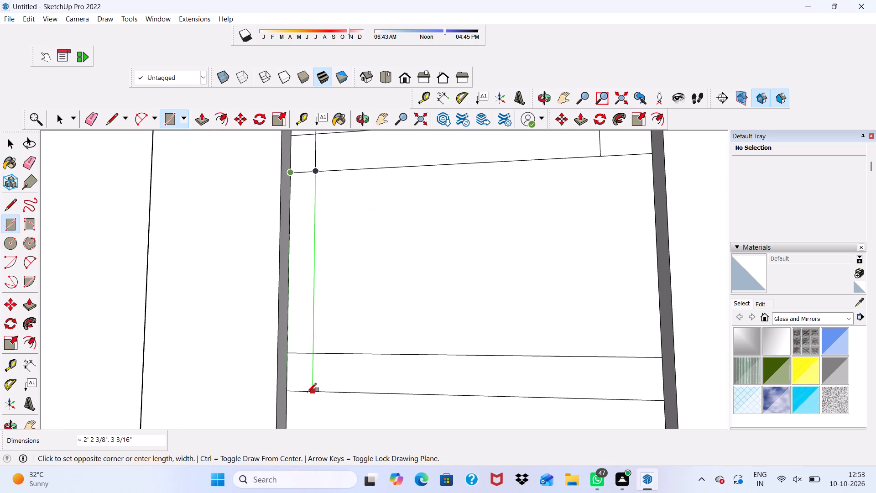
{"action": "left_click", "coordinate": [308, 392]}
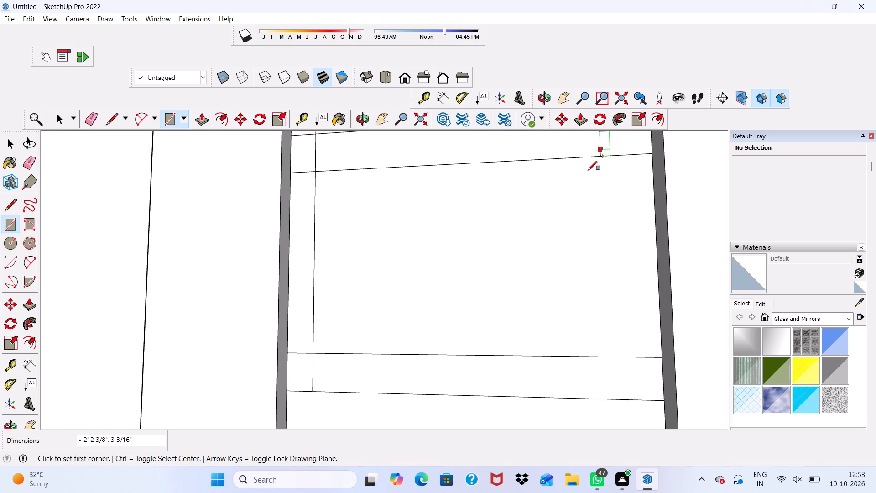
Draw a rectangle about 5 1/4" wide and 2' 2 3/8" tall along the lower panel's right edge, down to the lower band's bottom.
{"action": "scroll", "coordinate": [529, 290], "scroll_direction": "down", "scroll_amount": 3}
{"action": "scroll", "coordinate": [0, 250], "scroll_direction": "up", "scroll_amount": 1}
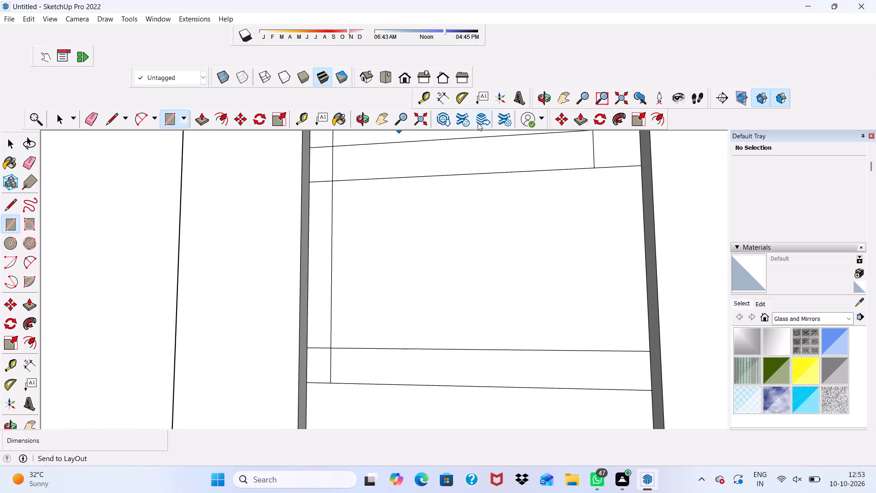
{"action": "scroll", "coordinate": [669, 171], "scroll_direction": "up", "scroll_amount": 3}
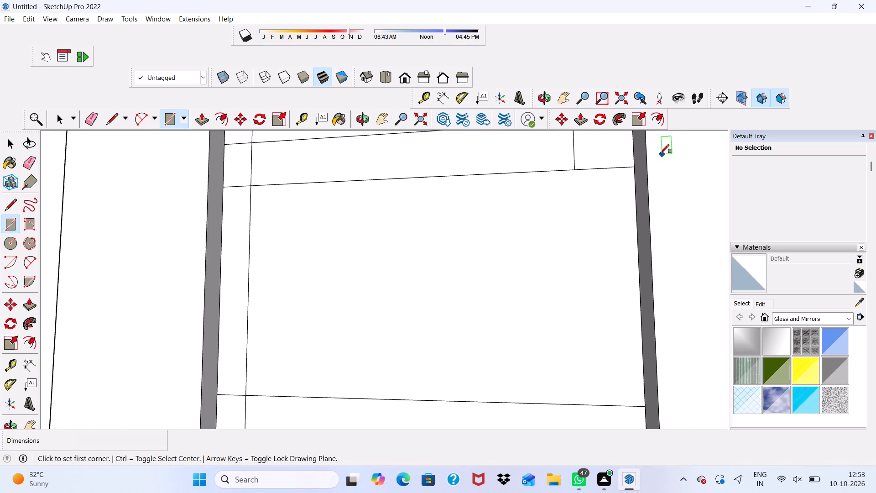
{"action": "scroll", "coordinate": [626, 169], "scroll_direction": "up", "scroll_amount": 4}
{"action": "left_click", "coordinate": [636, 165]}
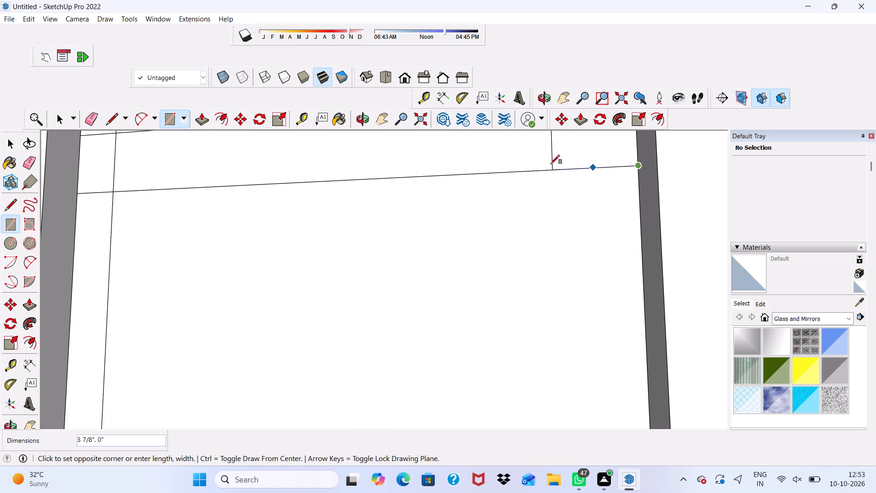
{"action": "scroll", "coordinate": [543, 167], "scroll_direction": "down", "scroll_amount": 11}
{"action": "scroll", "coordinate": [562, 251], "scroll_direction": "down", "scroll_amount": 2}
{"action": "scroll", "coordinate": [545, 283], "scroll_direction": "up", "scroll_amount": 3}
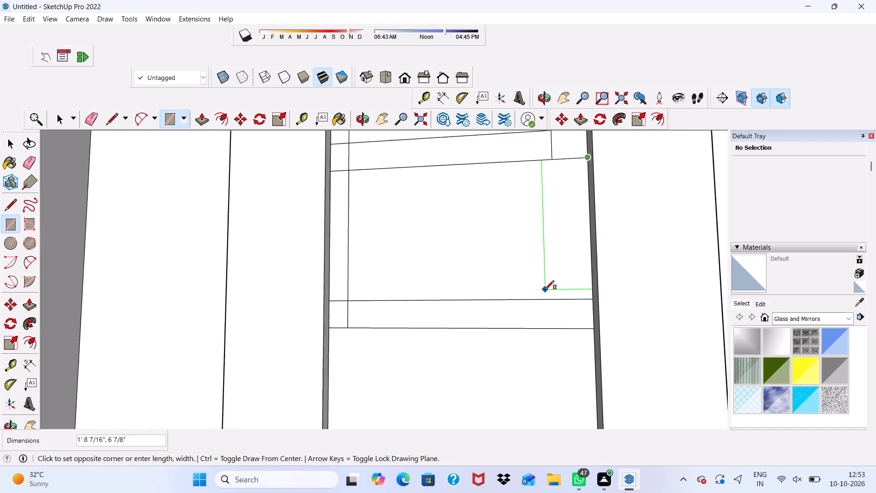
{"action": "scroll", "coordinate": [545, 289], "scroll_direction": "up", "scroll_amount": 1}
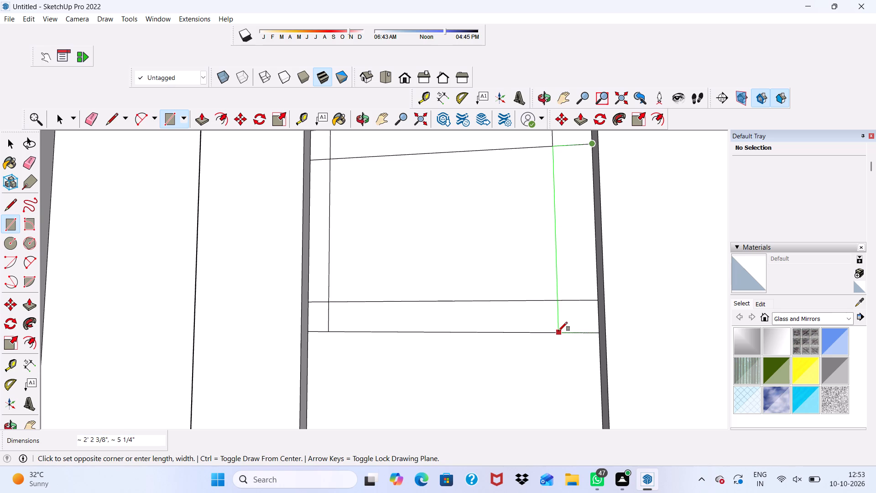
{"action": "left_click", "coordinate": [558, 331]}
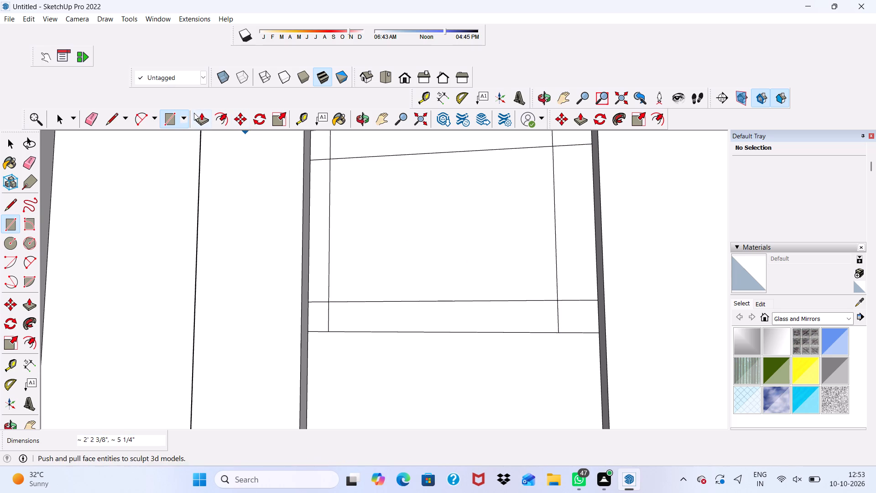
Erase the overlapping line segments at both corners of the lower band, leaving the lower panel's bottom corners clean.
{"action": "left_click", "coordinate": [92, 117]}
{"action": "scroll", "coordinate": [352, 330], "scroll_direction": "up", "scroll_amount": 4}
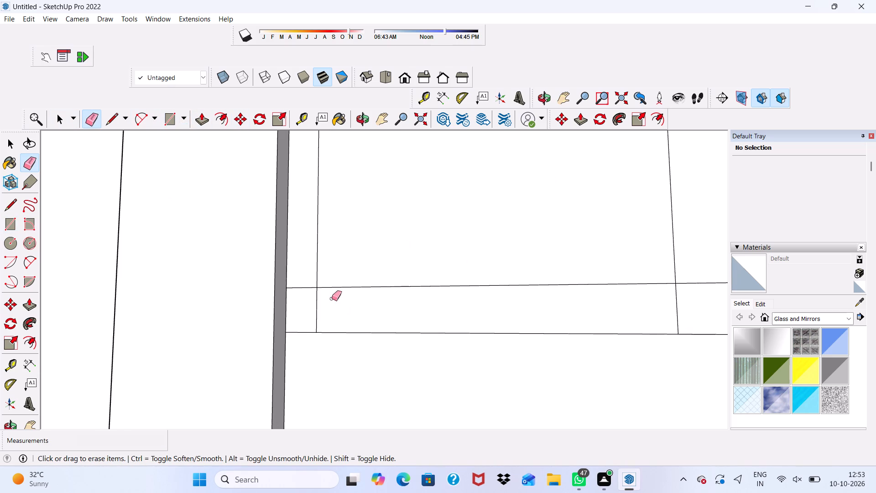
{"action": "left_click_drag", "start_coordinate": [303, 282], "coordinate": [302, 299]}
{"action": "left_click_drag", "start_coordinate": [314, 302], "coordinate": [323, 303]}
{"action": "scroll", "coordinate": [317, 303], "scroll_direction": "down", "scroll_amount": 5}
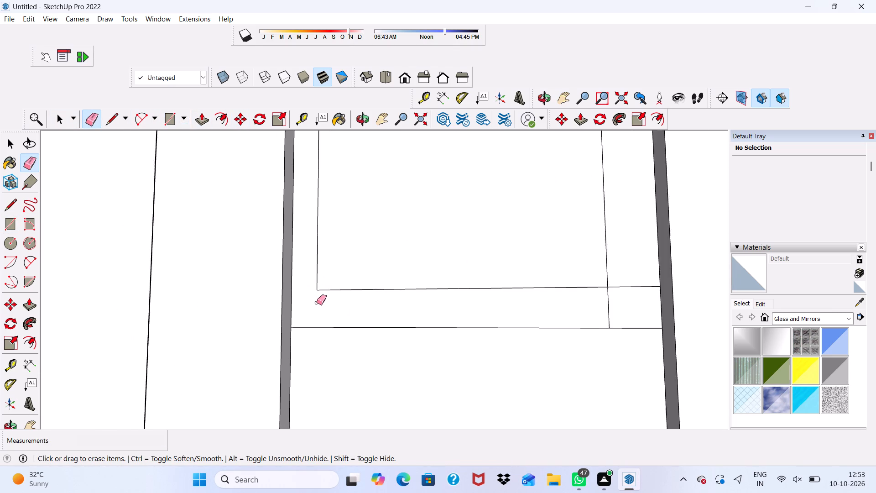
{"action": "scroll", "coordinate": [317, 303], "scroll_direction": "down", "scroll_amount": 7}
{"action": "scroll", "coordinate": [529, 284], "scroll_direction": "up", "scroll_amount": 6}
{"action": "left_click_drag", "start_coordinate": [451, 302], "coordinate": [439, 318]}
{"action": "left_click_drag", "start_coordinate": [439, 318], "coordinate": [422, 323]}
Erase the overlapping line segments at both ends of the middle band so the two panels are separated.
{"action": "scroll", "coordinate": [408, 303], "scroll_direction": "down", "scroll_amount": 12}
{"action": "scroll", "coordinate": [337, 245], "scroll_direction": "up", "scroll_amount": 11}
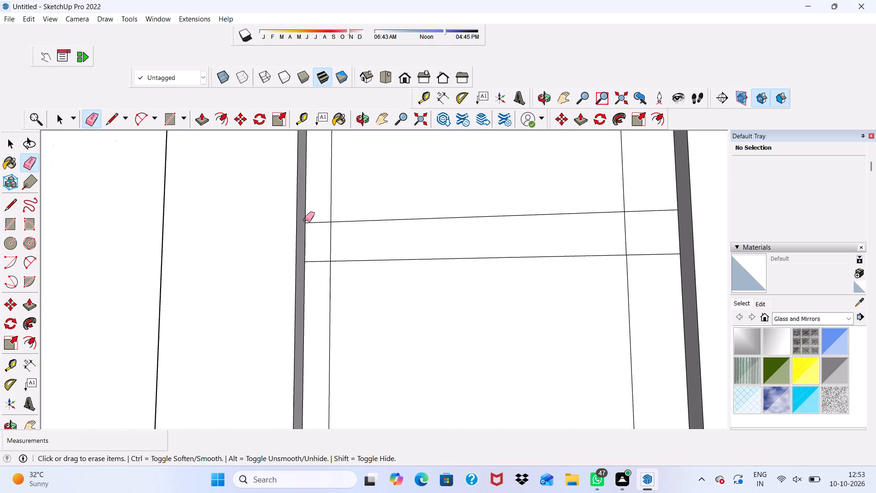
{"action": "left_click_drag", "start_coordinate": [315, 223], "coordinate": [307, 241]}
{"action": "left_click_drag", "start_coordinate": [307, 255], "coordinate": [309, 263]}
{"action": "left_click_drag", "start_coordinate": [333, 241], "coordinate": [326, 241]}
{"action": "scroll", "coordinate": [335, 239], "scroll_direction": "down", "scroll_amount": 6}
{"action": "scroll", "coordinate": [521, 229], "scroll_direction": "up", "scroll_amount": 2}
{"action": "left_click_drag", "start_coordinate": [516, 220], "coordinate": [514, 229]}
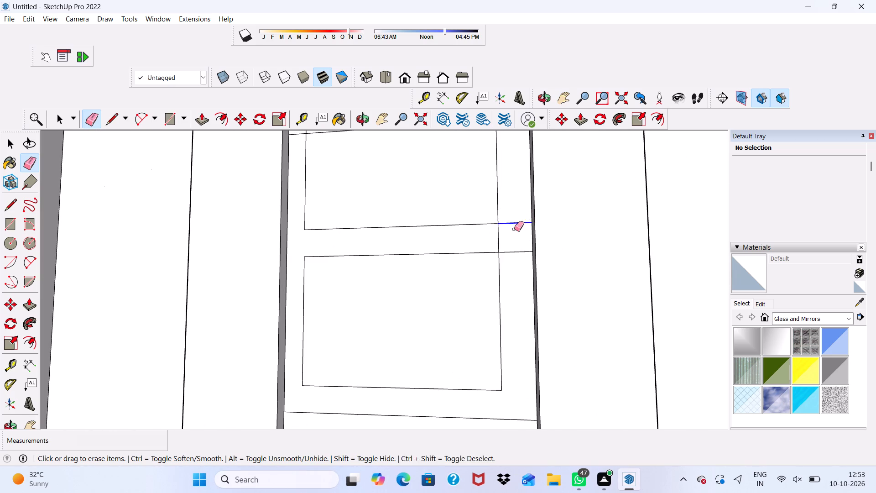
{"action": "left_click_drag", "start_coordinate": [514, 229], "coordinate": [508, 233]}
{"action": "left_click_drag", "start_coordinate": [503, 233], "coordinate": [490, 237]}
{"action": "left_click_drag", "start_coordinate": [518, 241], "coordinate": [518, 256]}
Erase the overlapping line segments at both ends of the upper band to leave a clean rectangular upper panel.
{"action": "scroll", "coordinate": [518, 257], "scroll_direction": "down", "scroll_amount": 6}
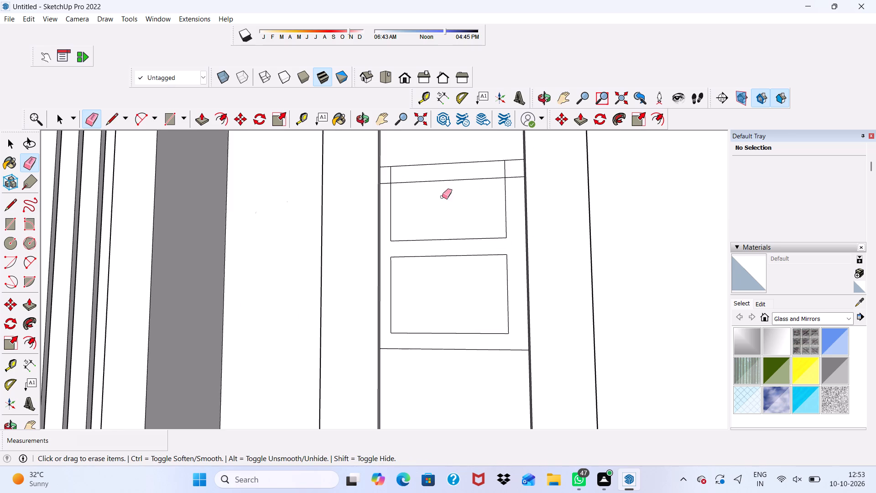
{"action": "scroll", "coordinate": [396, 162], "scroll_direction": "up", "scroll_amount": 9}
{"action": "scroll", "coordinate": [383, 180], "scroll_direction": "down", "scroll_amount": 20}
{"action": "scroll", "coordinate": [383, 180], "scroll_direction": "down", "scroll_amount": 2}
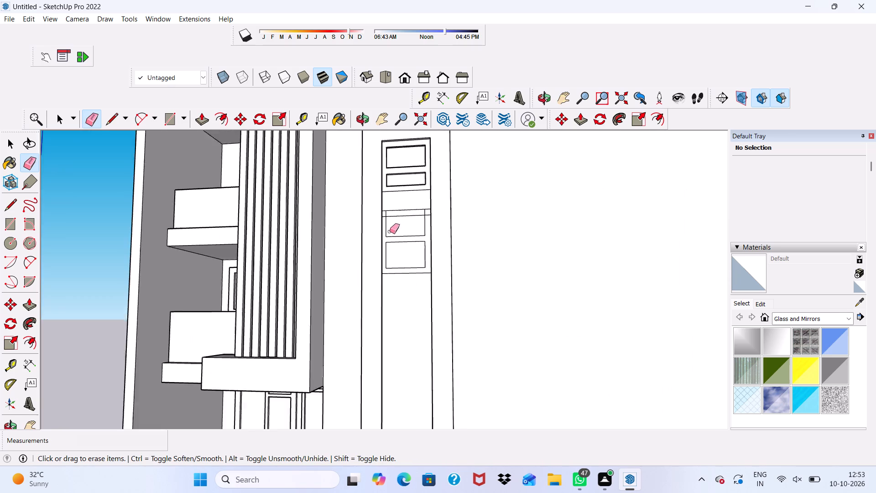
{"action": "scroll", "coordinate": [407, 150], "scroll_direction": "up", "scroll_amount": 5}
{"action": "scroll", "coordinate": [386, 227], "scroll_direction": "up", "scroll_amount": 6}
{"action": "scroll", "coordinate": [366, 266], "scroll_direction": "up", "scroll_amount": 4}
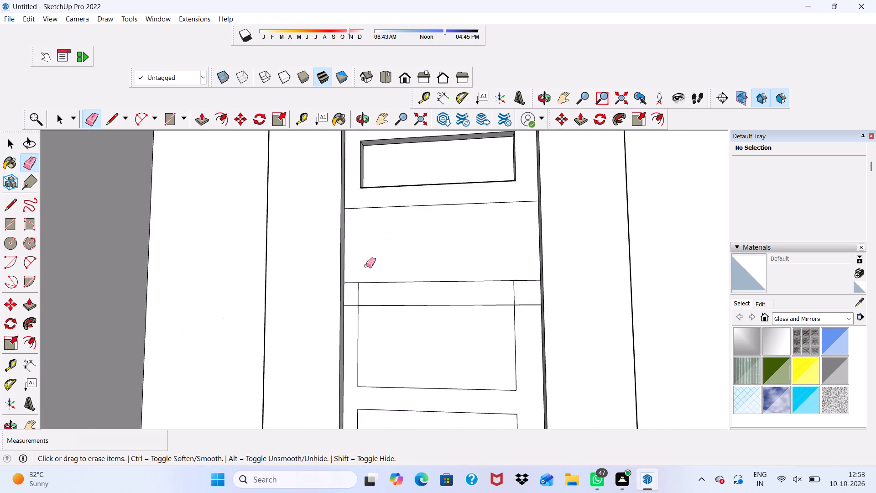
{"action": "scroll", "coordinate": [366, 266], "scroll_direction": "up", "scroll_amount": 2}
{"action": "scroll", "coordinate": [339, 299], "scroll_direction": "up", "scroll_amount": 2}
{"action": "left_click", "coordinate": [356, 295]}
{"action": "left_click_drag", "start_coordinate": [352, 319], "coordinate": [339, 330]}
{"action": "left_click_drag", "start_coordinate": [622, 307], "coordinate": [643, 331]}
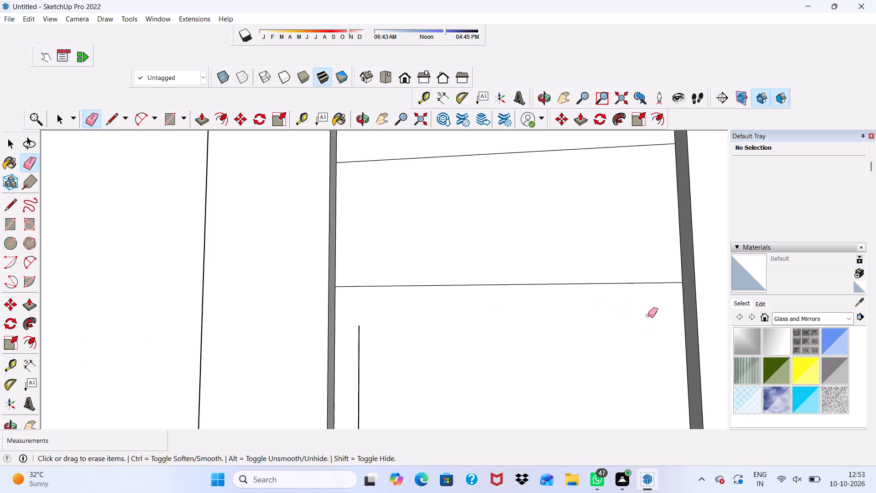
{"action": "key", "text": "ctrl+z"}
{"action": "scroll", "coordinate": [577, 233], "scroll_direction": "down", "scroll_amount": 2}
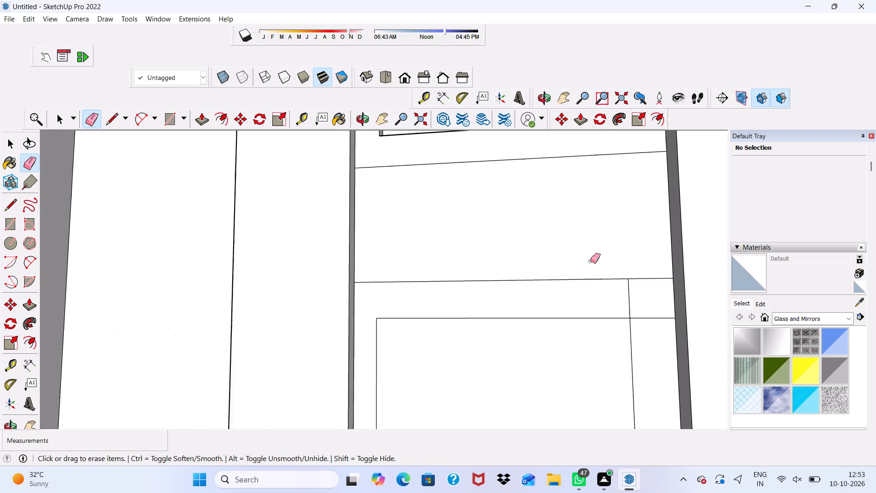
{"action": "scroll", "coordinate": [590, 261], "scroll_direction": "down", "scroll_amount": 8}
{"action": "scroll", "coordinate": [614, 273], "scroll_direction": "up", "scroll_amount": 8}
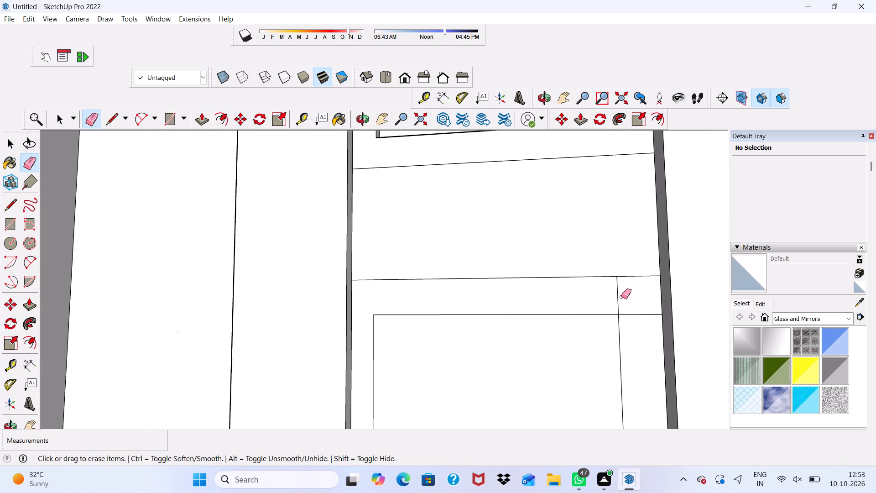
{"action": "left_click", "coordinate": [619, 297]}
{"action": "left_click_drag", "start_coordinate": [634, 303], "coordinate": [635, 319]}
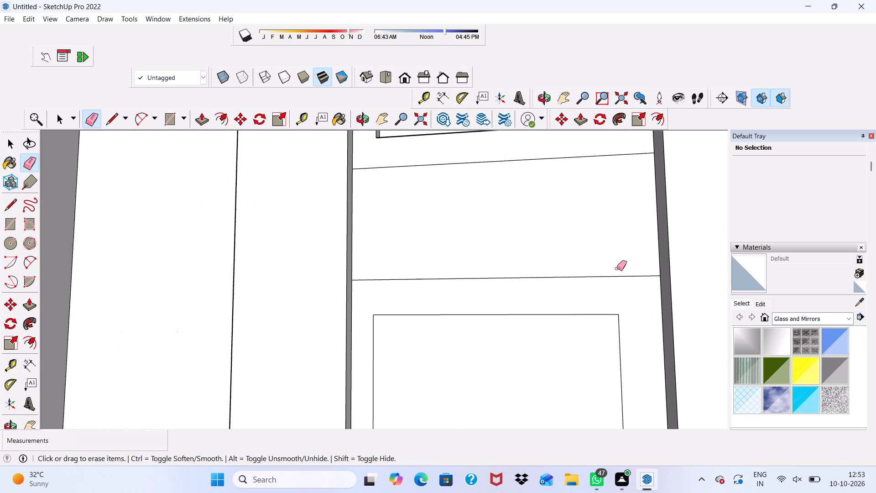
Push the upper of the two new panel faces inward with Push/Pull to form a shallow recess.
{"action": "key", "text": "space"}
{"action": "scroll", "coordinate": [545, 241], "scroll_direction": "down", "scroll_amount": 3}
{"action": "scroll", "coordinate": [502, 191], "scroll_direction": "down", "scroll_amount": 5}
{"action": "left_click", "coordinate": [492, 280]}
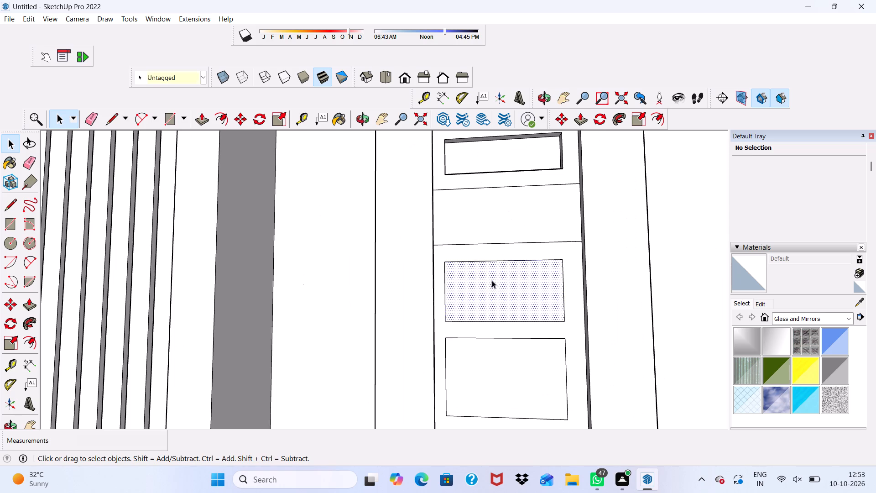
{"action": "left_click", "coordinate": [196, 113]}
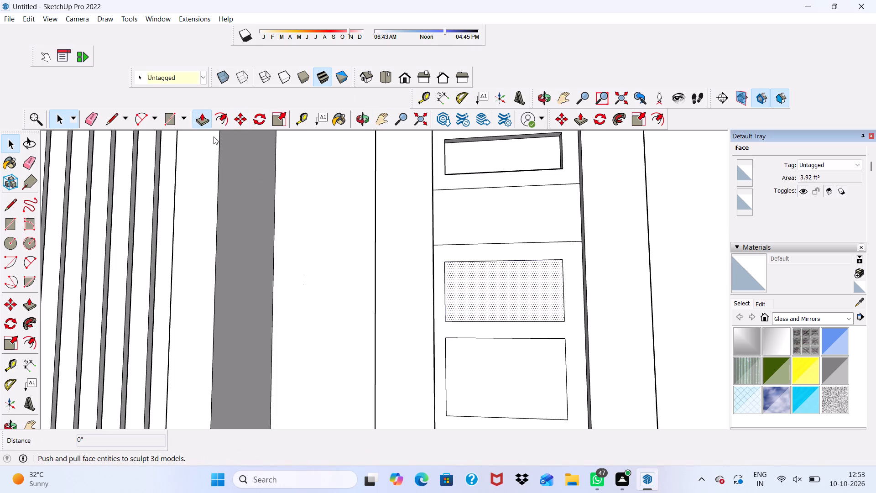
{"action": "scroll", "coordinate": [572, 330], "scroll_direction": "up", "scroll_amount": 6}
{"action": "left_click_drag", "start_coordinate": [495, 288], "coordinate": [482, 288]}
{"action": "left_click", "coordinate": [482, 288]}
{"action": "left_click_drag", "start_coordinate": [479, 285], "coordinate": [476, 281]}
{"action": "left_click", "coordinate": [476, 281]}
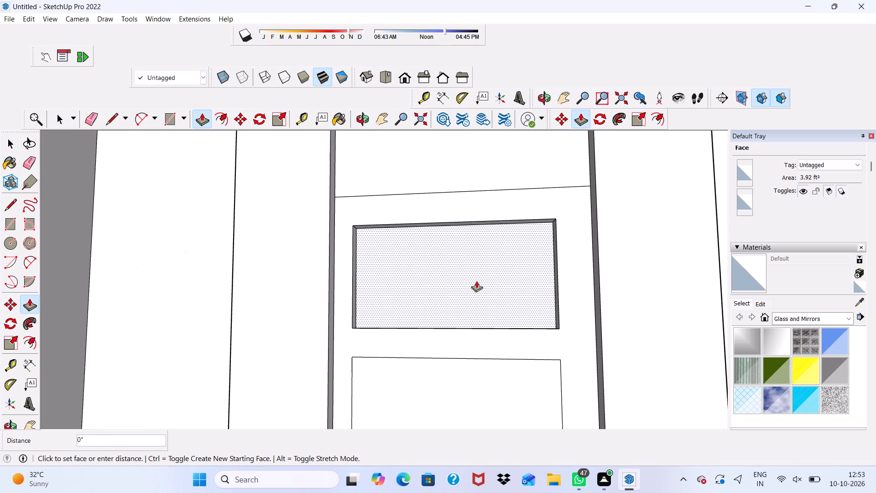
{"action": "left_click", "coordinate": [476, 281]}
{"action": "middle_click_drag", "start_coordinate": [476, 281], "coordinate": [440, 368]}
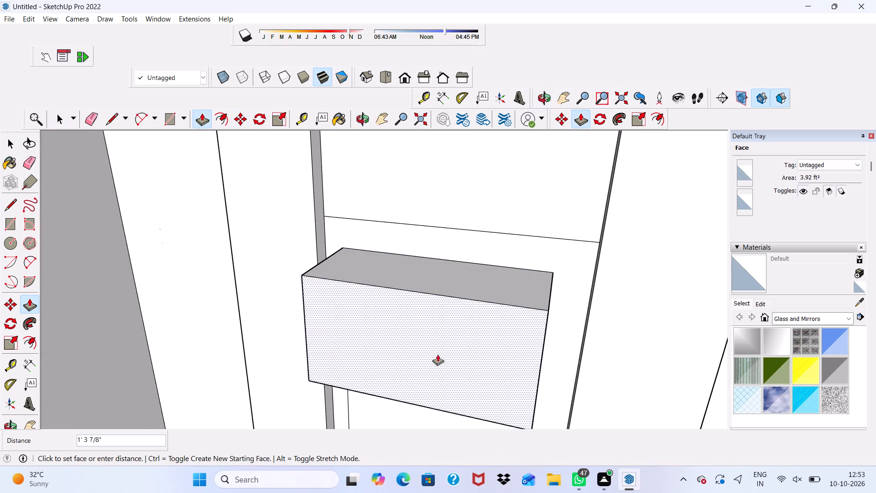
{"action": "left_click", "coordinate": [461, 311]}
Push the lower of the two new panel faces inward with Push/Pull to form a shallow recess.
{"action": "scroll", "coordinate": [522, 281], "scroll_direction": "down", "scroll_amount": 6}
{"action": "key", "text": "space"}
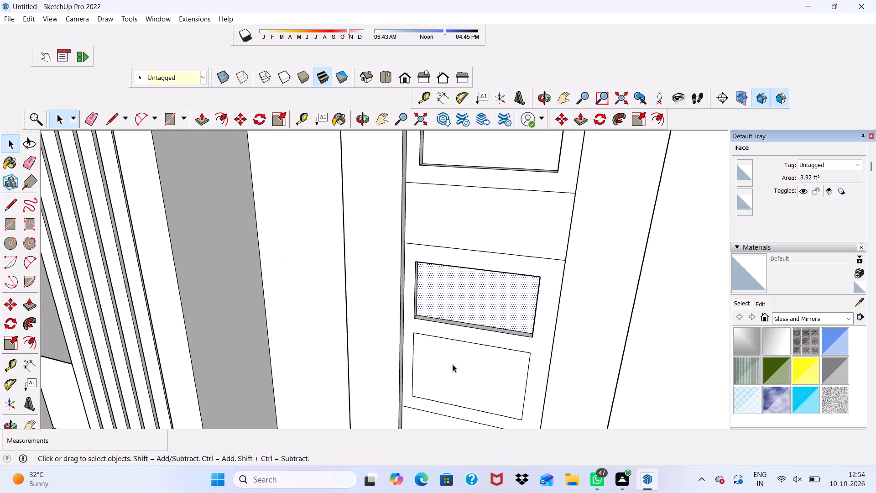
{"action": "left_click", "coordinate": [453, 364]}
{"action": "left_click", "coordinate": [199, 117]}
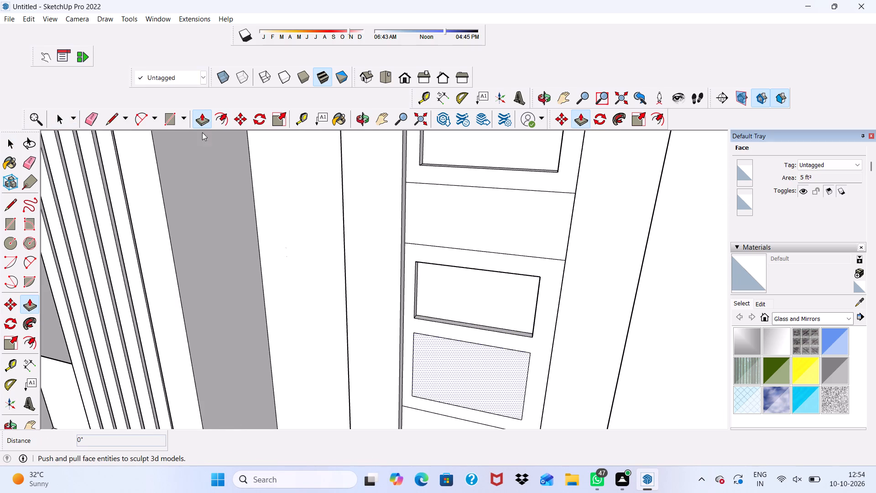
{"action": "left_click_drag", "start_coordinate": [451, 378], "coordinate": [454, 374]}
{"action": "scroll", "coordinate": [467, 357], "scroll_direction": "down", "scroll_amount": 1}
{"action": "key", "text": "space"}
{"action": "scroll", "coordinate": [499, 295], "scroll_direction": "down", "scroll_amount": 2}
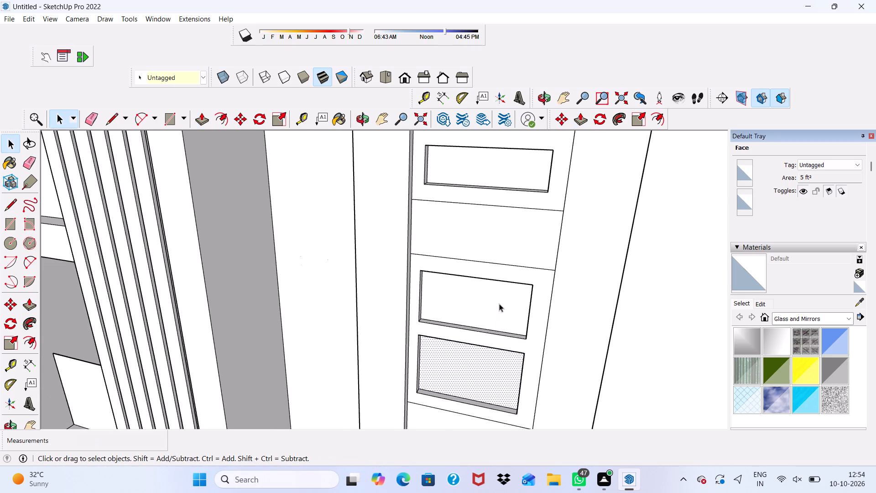
Examine the raised strip's recessed panels against the balconies, fins and overall proportions of the facade.
{"action": "scroll", "coordinate": [499, 304], "scroll_direction": "down", "scroll_amount": 20}
{"action": "left_click", "coordinate": [652, 163]}
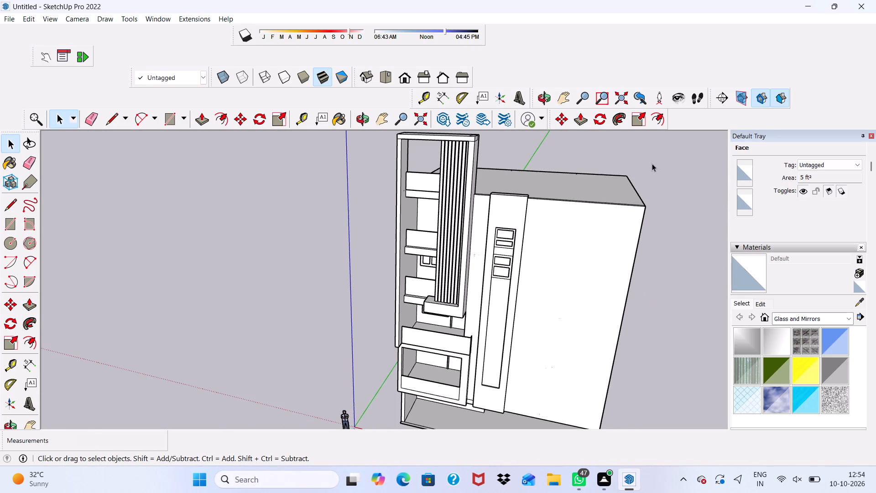
{"action": "scroll", "coordinate": [479, 288], "scroll_direction": "up", "scroll_amount": 6}
{"action": "scroll", "coordinate": [497, 227], "scroll_direction": "up", "scroll_amount": 5}
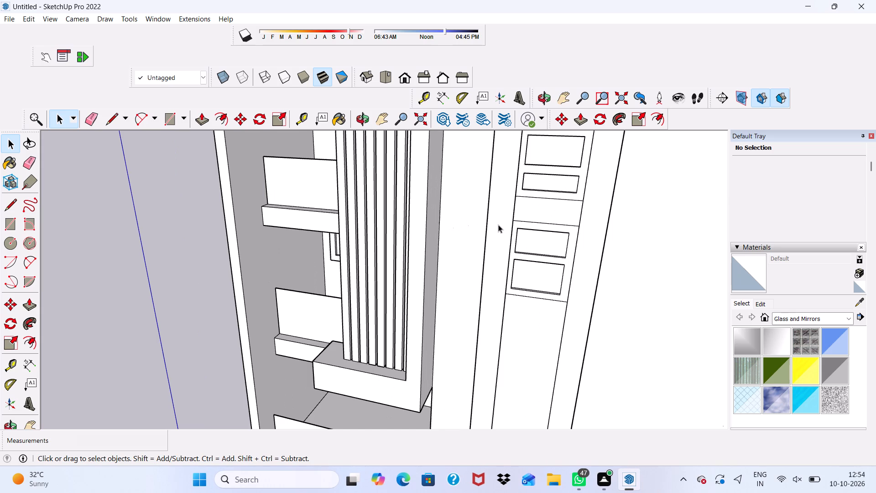
{"action": "scroll", "coordinate": [414, 184], "scroll_direction": "down", "scroll_amount": 7}
{"action": "scroll", "coordinate": [408, 325], "scroll_direction": "up", "scroll_amount": 6}
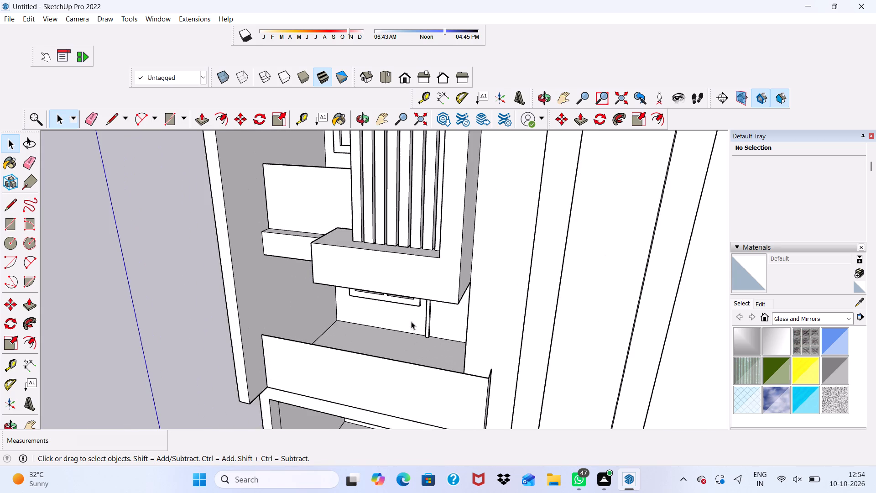
{"action": "scroll", "coordinate": [507, 283], "scroll_direction": "down", "scroll_amount": 9}
{"action": "middle_click_drag", "start_coordinate": [522, 330], "coordinate": [564, 234]}
{"action": "scroll", "coordinate": [569, 164], "scroll_direction": "up", "scroll_amount": 7}
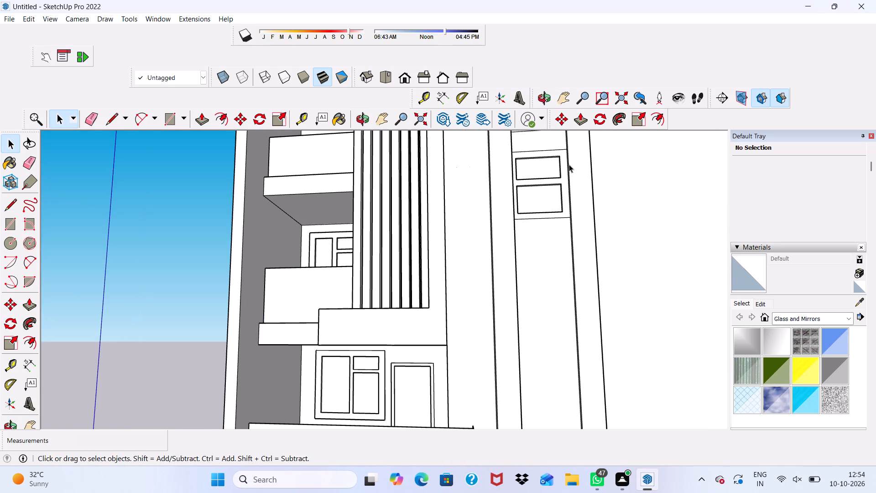
{"action": "scroll", "coordinate": [569, 164], "scroll_direction": "down", "scroll_amount": 11}
{"action": "scroll", "coordinate": [549, 206], "scroll_direction": "up", "scroll_amount": 2}
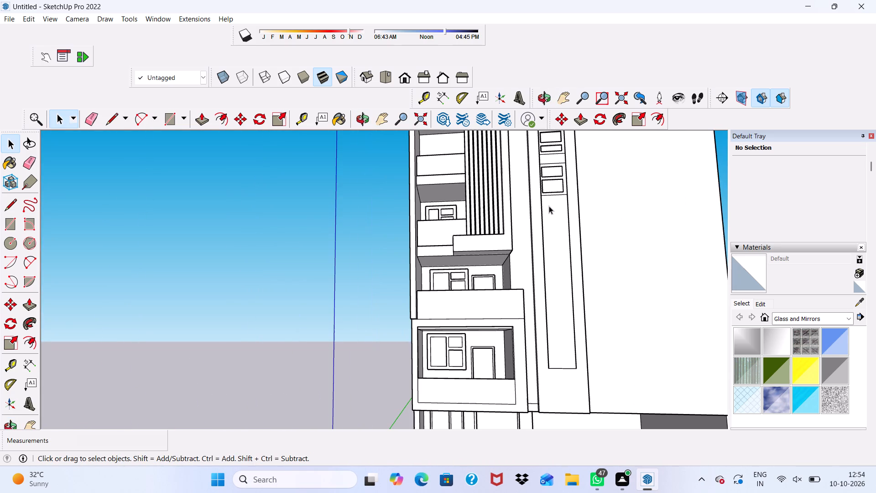
{"action": "scroll", "coordinate": [549, 206], "scroll_direction": "down", "scroll_amount": 4}
{"action": "scroll", "coordinate": [529, 359], "scroll_direction": "up", "scroll_amount": 2}
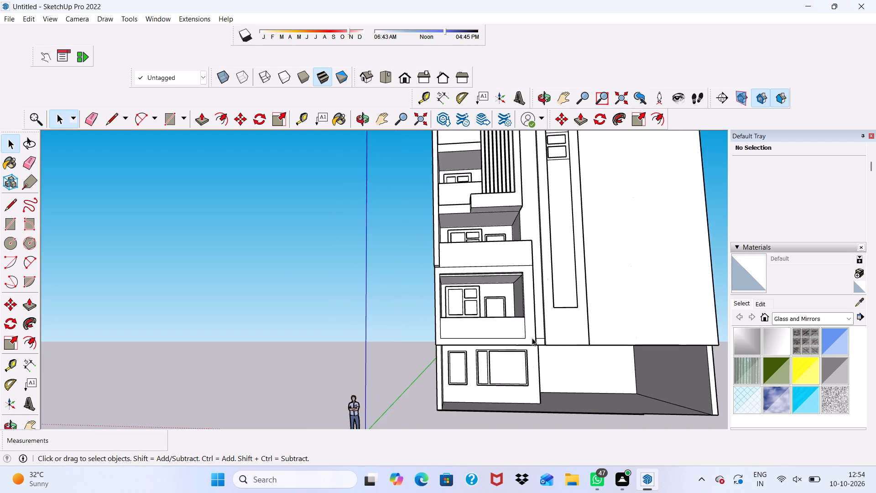
{"action": "scroll", "coordinate": [570, 162], "scroll_direction": "up", "scroll_amount": 6}
{"action": "scroll", "coordinate": [570, 162], "scroll_direction": "down", "scroll_amount": 12}
{"action": "scroll", "coordinate": [547, 179], "scroll_direction": "up", "scroll_amount": 12}
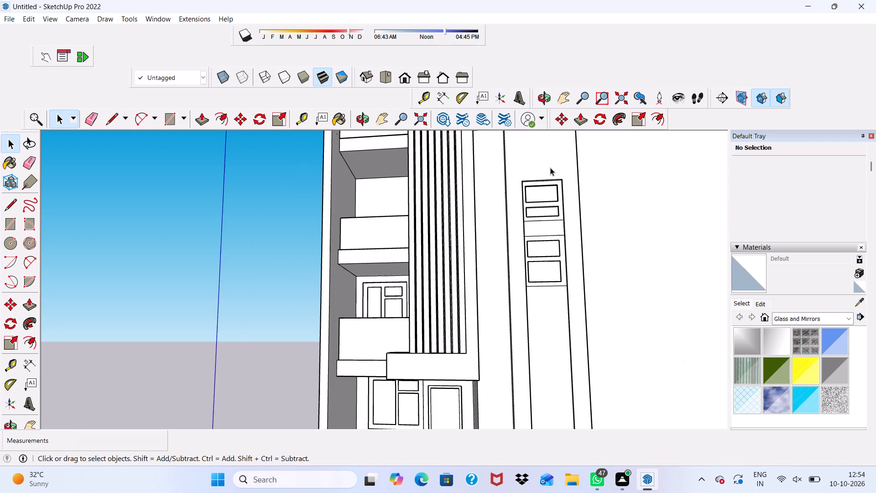
{"action": "scroll", "coordinate": [550, 168], "scroll_direction": "up", "scroll_amount": 3}
{"action": "scroll", "coordinate": [550, 168], "scroll_direction": "down", "scroll_amount": 4}
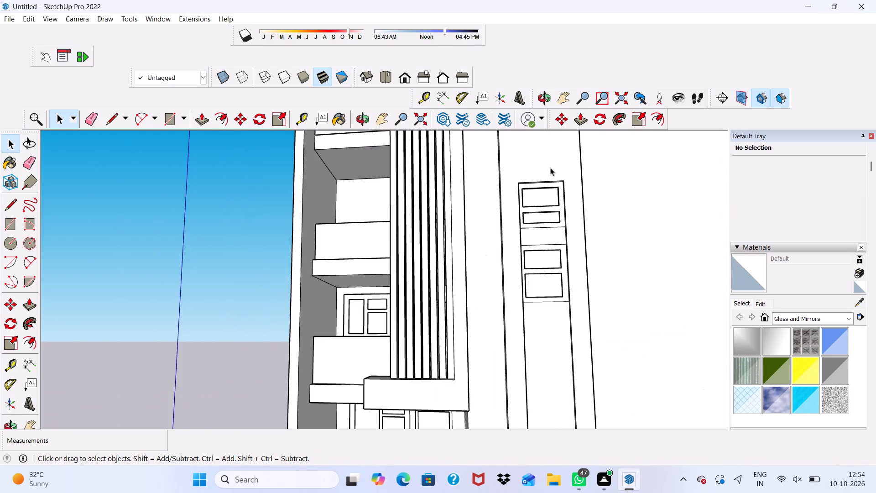
{"action": "scroll", "coordinate": [550, 168], "scroll_direction": "down", "scroll_amount": 8}
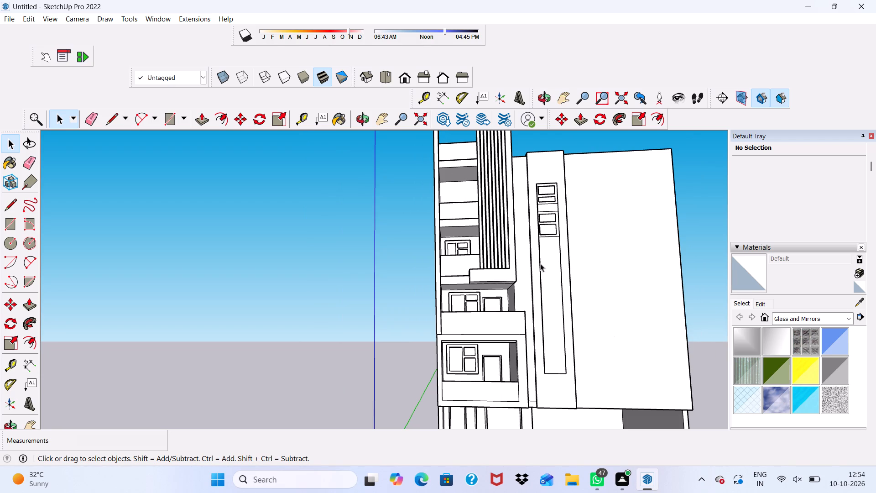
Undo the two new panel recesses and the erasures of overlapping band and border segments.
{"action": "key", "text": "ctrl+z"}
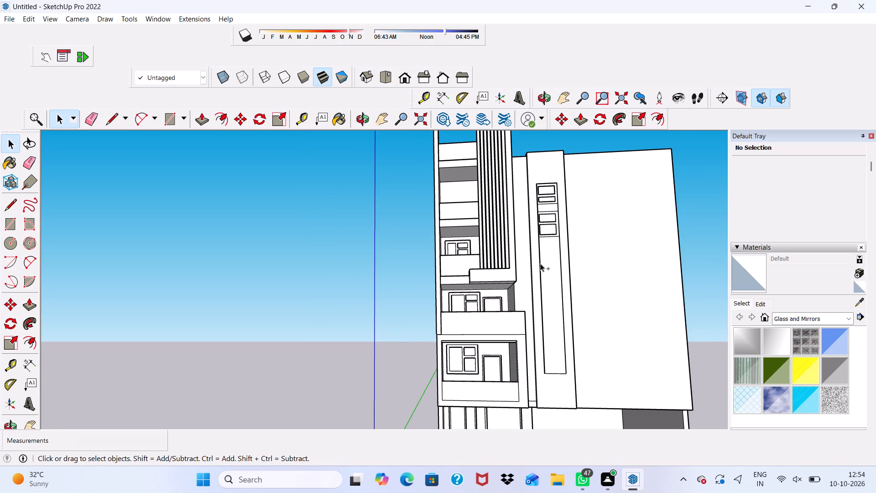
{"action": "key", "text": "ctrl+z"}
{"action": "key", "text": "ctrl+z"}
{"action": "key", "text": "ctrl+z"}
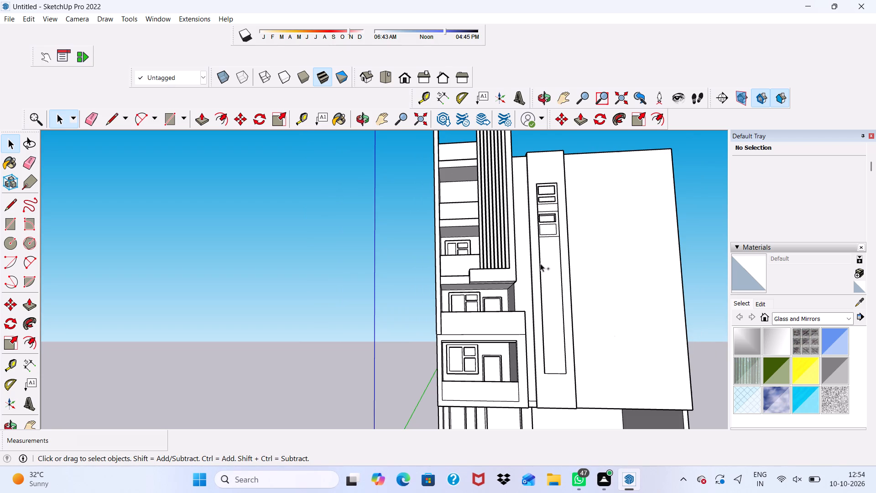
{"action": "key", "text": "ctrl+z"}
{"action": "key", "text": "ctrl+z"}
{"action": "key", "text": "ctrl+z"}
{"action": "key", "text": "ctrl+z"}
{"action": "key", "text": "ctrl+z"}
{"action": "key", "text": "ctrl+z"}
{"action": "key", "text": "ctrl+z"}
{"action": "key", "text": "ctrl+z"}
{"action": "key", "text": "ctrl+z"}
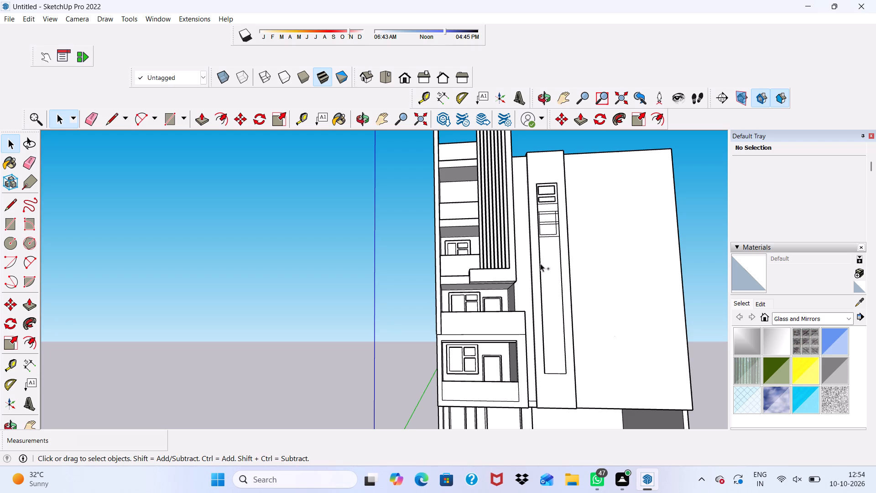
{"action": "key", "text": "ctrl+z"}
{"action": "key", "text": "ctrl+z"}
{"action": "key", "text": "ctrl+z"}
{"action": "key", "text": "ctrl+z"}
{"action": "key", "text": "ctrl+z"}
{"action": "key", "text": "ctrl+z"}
Undo the four side-border rectangles and the upper, middle and lower bands, restoring the strip's plain lower section.
{"action": "key", "text": "ctrl+z"}
{"action": "key", "text": "ctrl+z"}
{"action": "key", "text": "ctrl+z"}
{"action": "key", "text": "ctrl+z"}
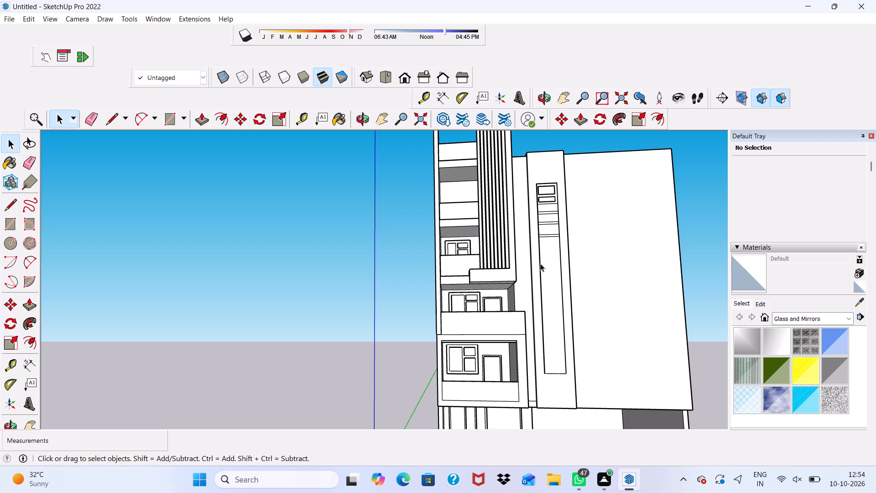
{"action": "key", "text": "ctrl+z"}
{"action": "key", "text": "ctrl+z"}
{"action": "key", "text": "ctrl+z"}
Undo the remaining horizontal band on the raised strip below the two framed panels.
{"action": "key", "text": "ctrl+z"}
{"action": "key", "text": "space"}
Draw a thin horizontal rectangle about 3' 5 1/4" wide across the raised strip, some distance below its existing framed panels.
{"action": "scroll", "coordinate": [545, 312], "scroll_direction": "down", "scroll_amount": 1}
{"action": "scroll", "coordinate": [561, 213], "scroll_direction": "up", "scroll_amount": 6}
{"action": "scroll", "coordinate": [524, 286], "scroll_direction": "up", "scroll_amount": 7}
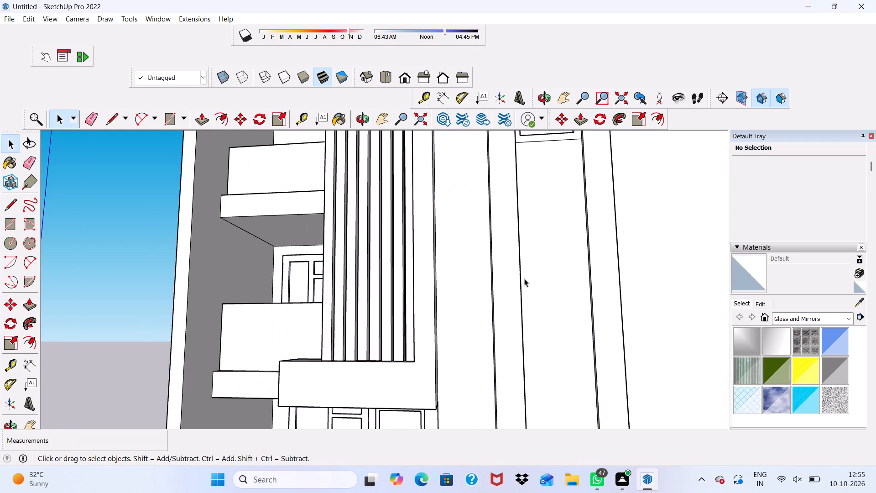
{"action": "middle_click_drag", "start_coordinate": [583, 173], "coordinate": [580, 244]}
{"action": "scroll", "coordinate": [583, 174], "scroll_direction": "down", "scroll_amount": 1}
{"action": "scroll", "coordinate": [556, 231], "scroll_direction": "down", "scroll_amount": 6}
{"action": "scroll", "coordinate": [562, 204], "scroll_direction": "up", "scroll_amount": 9}
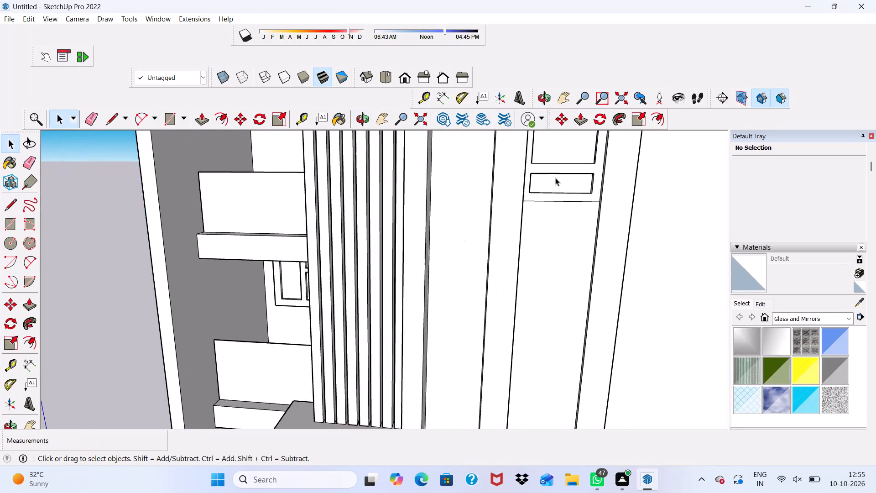
{"action": "scroll", "coordinate": [555, 178], "scroll_direction": "up", "scroll_amount": 5}
{"action": "scroll", "coordinate": [546, 180], "scroll_direction": "down", "scroll_amount": 12}
{"action": "scroll", "coordinate": [554, 250], "scroll_direction": "down", "scroll_amount": 5}
{"action": "middle_click_drag", "start_coordinate": [553, 270], "coordinate": [545, 248]}
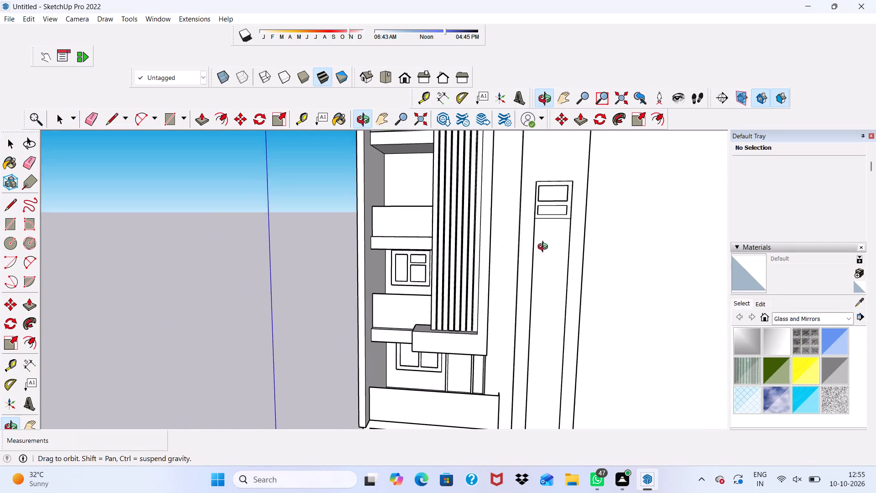
{"action": "middle_click_drag", "start_coordinate": [545, 248], "coordinate": [475, 257]}
{"action": "scroll", "coordinate": [518, 231], "scroll_direction": "up", "scroll_amount": 5}
{"action": "scroll", "coordinate": [465, 227], "scroll_direction": "up", "scroll_amount": 8}
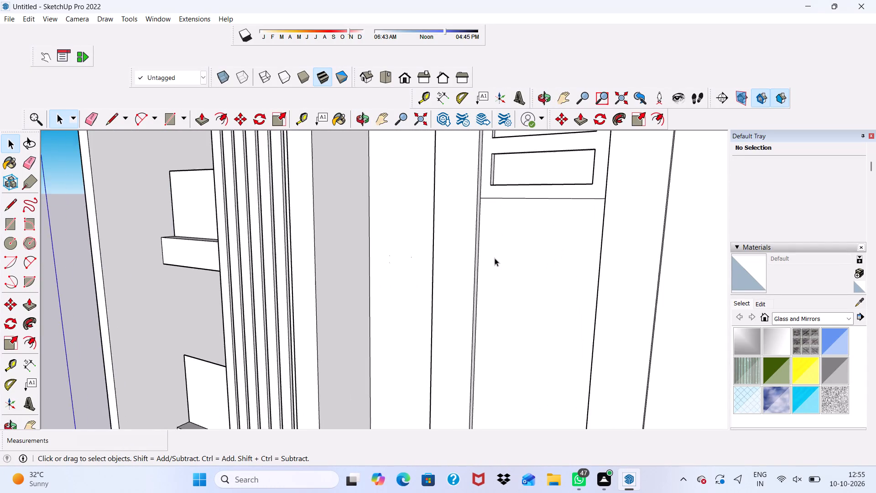
{"action": "scroll", "coordinate": [495, 258], "scroll_direction": "up", "scroll_amount": 3}
{"action": "scroll", "coordinate": [518, 252], "scroll_direction": "down", "scroll_amount": 8}
{"action": "left_click", "coordinate": [170, 116]}
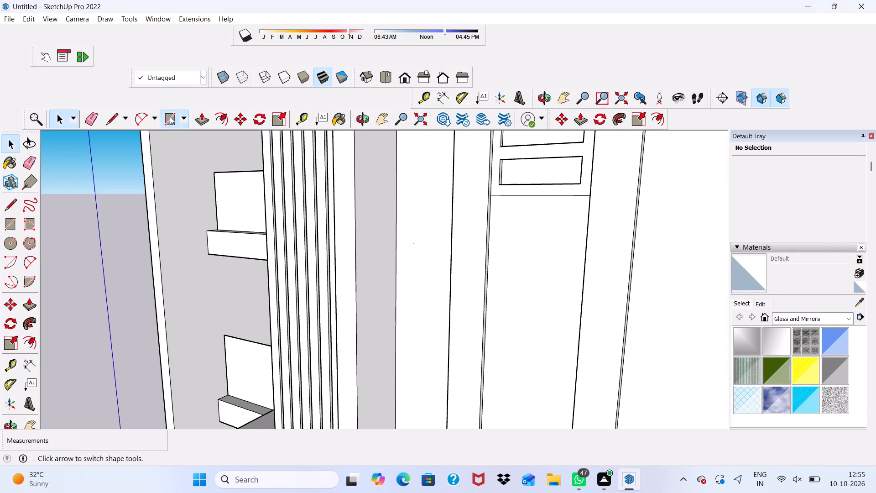
{"action": "scroll", "coordinate": [490, 289], "scroll_direction": "down", "scroll_amount": 14}
{"action": "middle_click_drag", "start_coordinate": [510, 322], "coordinate": [545, 297]}
{"action": "scroll", "coordinate": [546, 298], "scroll_direction": "up", "scroll_amount": 12}
{"action": "middle_click_drag", "start_coordinate": [473, 282], "coordinate": [451, 295]}
{"action": "scroll", "coordinate": [451, 295], "scroll_direction": "up", "scroll_amount": 8}
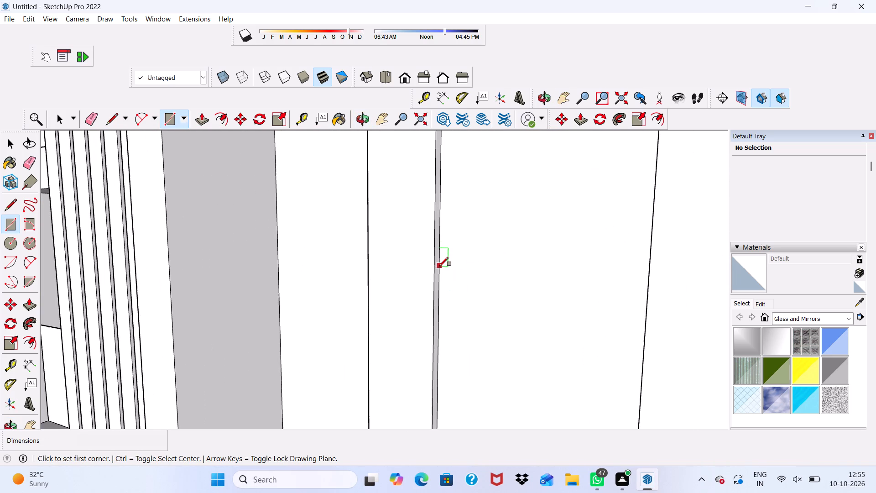
{"action": "left_click", "coordinate": [439, 269]}
{"action": "scroll", "coordinate": [439, 271], "scroll_direction": "down", "scroll_amount": 9}
{"action": "middle_click_drag", "start_coordinate": [580, 288], "coordinate": [593, 316]}
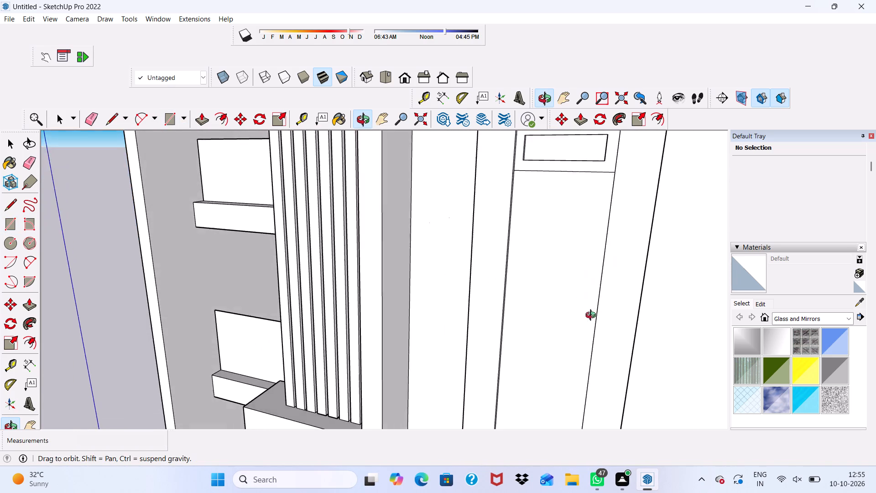
{"action": "middle_click_drag", "start_coordinate": [593, 316], "coordinate": [621, 327]}
{"action": "scroll", "coordinate": [558, 341], "scroll_direction": "up", "scroll_amount": 5}
{"action": "scroll", "coordinate": [626, 313], "scroll_direction": "up", "scroll_amount": 5}
{"action": "scroll", "coordinate": [676, 295], "scroll_direction": "up", "scroll_amount": 5}
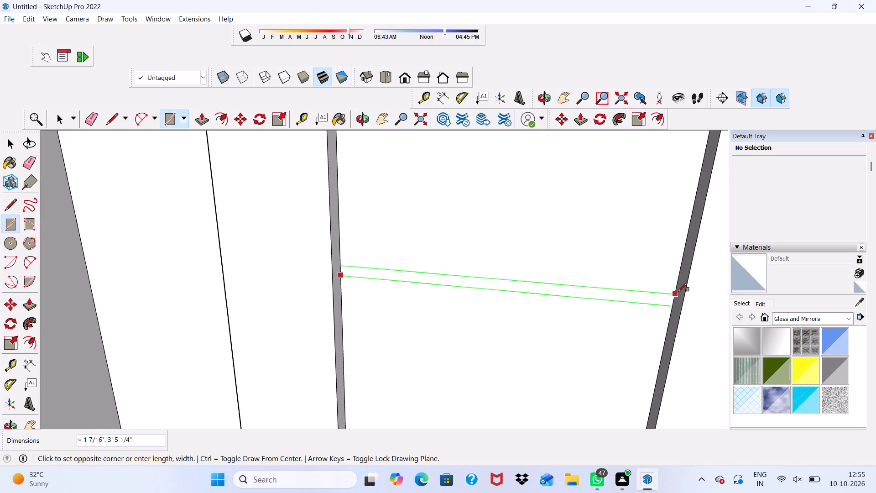
{"action": "left_click", "coordinate": [674, 283]}
Draw a vertical border rectangle about 5' tall and 5 1/2" wide down the strip's left edge from the new band's top corner.
{"action": "scroll", "coordinate": [478, 271], "scroll_direction": "down", "scroll_amount": 4}
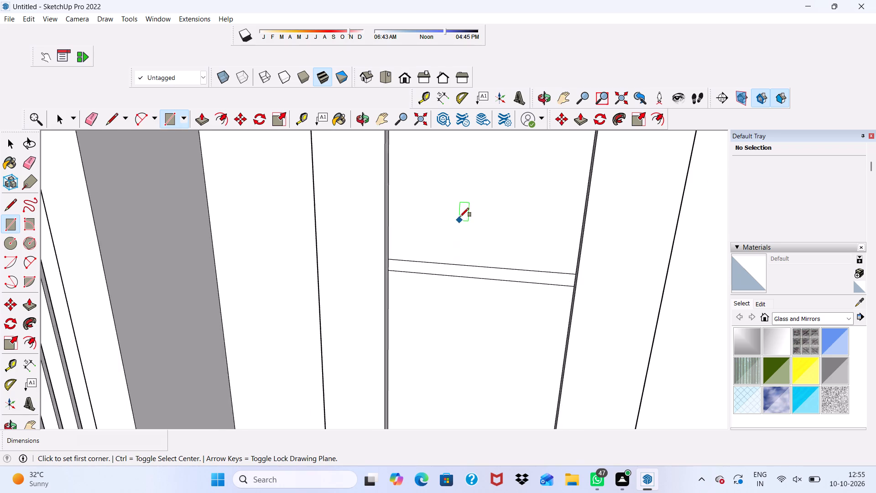
{"action": "scroll", "coordinate": [460, 217], "scroll_direction": "down", "scroll_amount": 11}
{"action": "middle_click_drag", "start_coordinate": [450, 349], "coordinate": [409, 339]}
{"action": "scroll", "coordinate": [395, 260], "scroll_direction": "up", "scroll_amount": 6}
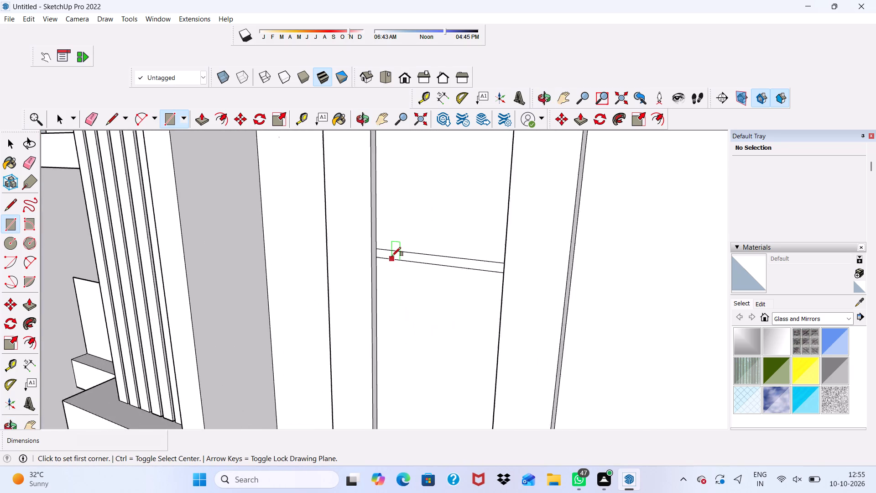
{"action": "scroll", "coordinate": [387, 252], "scroll_direction": "up", "scroll_amount": 3}
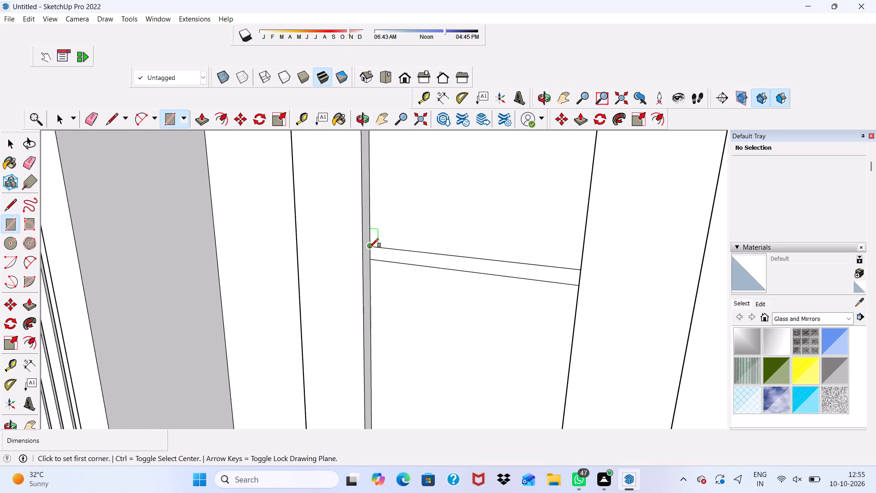
{"action": "left_click", "coordinate": [370, 249]}
{"action": "scroll", "coordinate": [429, 249], "scroll_direction": "down", "scroll_amount": 11}
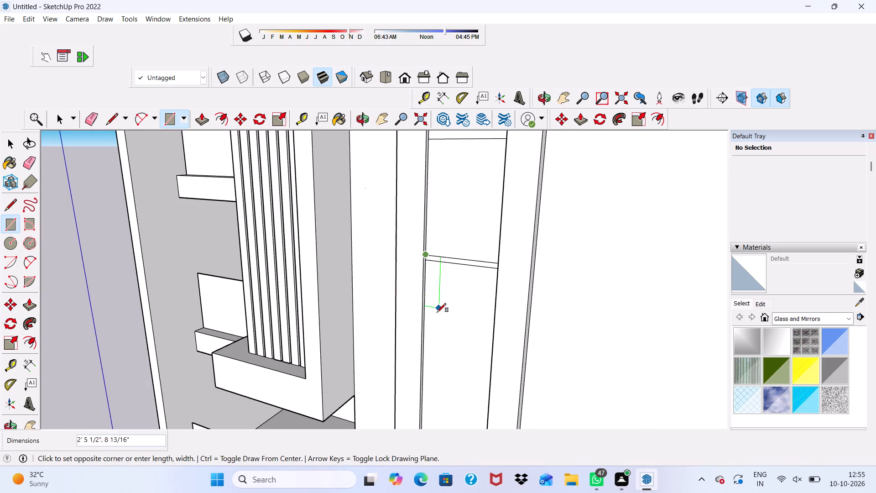
{"action": "scroll", "coordinate": [436, 341], "scroll_direction": "up", "scroll_amount": 7}
{"action": "scroll", "coordinate": [437, 341], "scroll_direction": "down", "scroll_amount": 7}
{"action": "scroll", "coordinate": [428, 353], "scroll_direction": "up", "scroll_amount": 5}
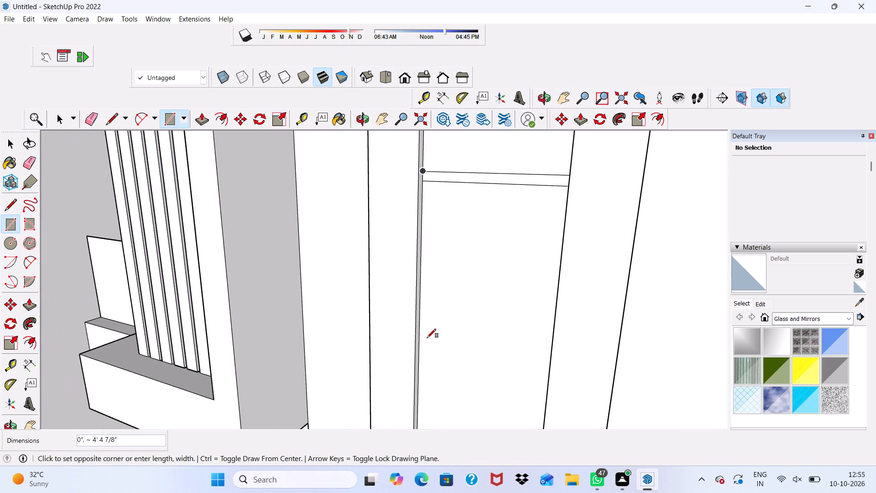
{"action": "left_click", "coordinate": [433, 362]}
Draw a lower band rectangle about 3' 5 1/4" by 5 7/8" across the strip, starting at the left border's bottom corner.
{"action": "scroll", "coordinate": [422, 353], "scroll_direction": "up", "scroll_amount": 5}
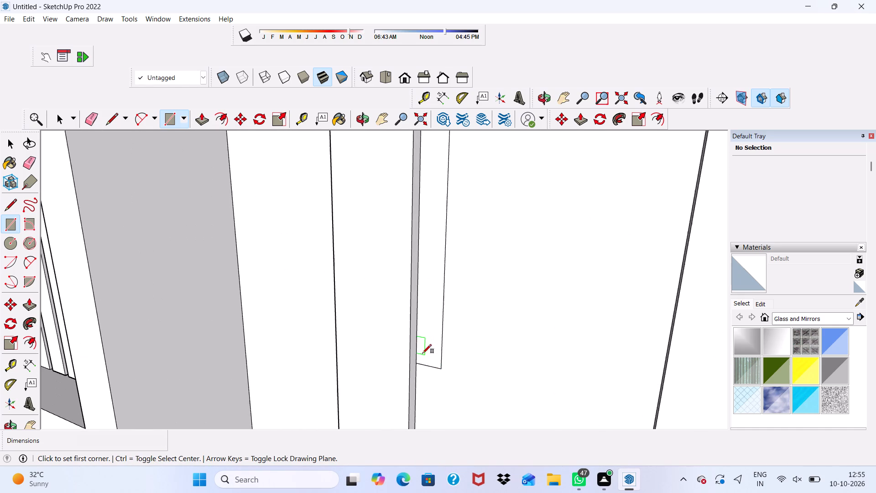
{"action": "left_click", "coordinate": [414, 364]}
{"action": "scroll", "coordinate": [433, 341], "scroll_direction": "down", "scroll_amount": 8}
{"action": "middle_click_drag", "start_coordinate": [516, 339], "coordinate": [547, 334]}
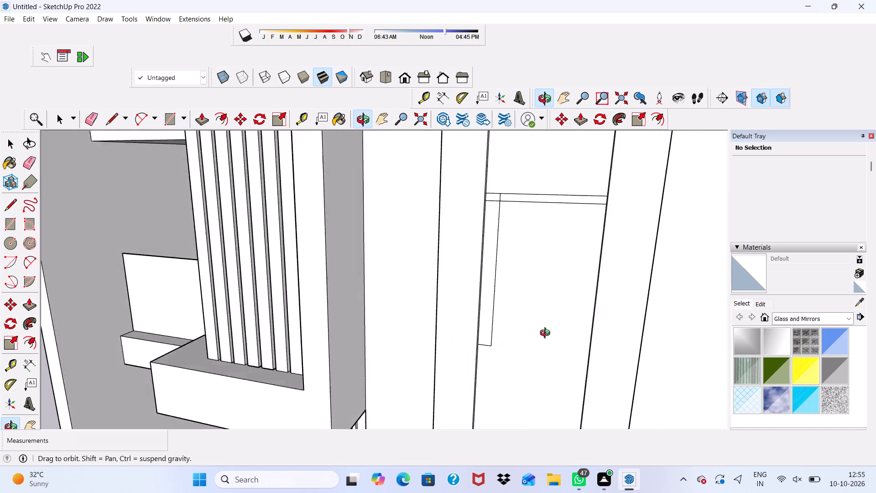
{"action": "middle_click_drag", "start_coordinate": [547, 334], "coordinate": [617, 330]}
{"action": "scroll", "coordinate": [627, 305], "scroll_direction": "up", "scroll_amount": 6}
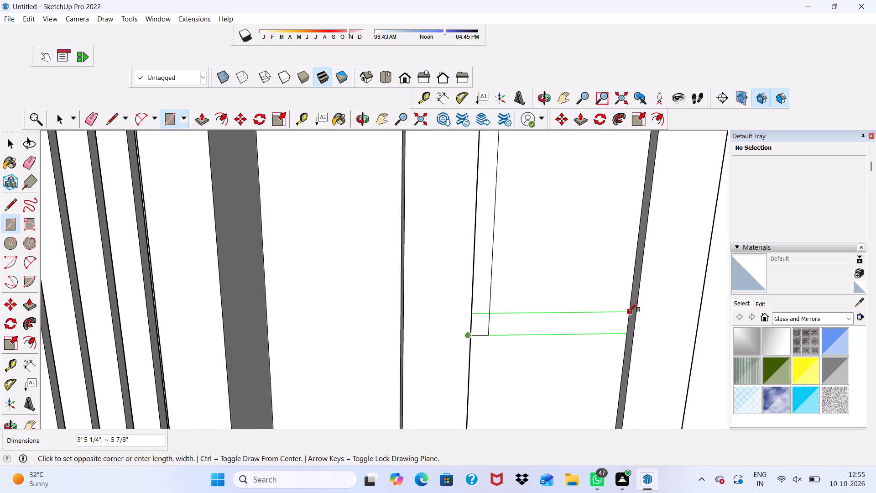
{"action": "left_click", "coordinate": [630, 314]}
Draw a matching right border rectangle about 5' 1/4" by 5 3/8" from the upper band's top corner to the lower band.
{"action": "scroll", "coordinate": [570, 243], "scroll_direction": "down", "scroll_amount": 4}
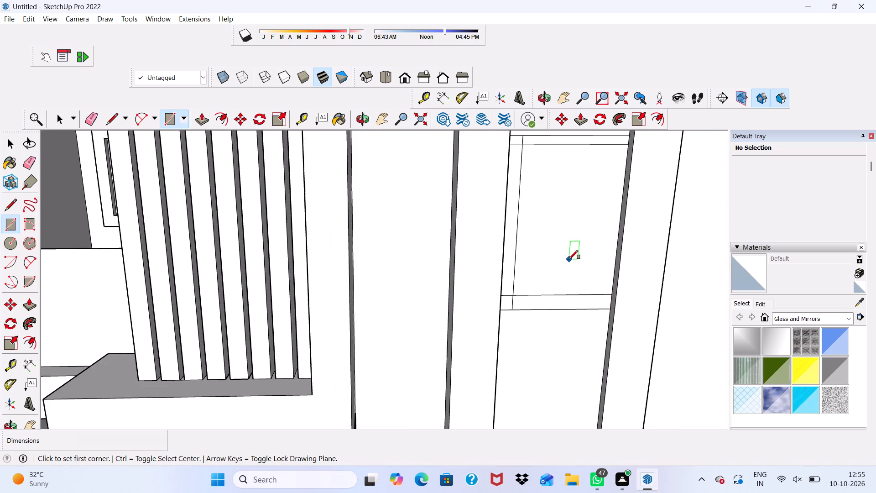
{"action": "scroll", "coordinate": [569, 259], "scroll_direction": "down", "scroll_amount": 4}
{"action": "scroll", "coordinate": [598, 194], "scroll_direction": "up", "scroll_amount": 17}
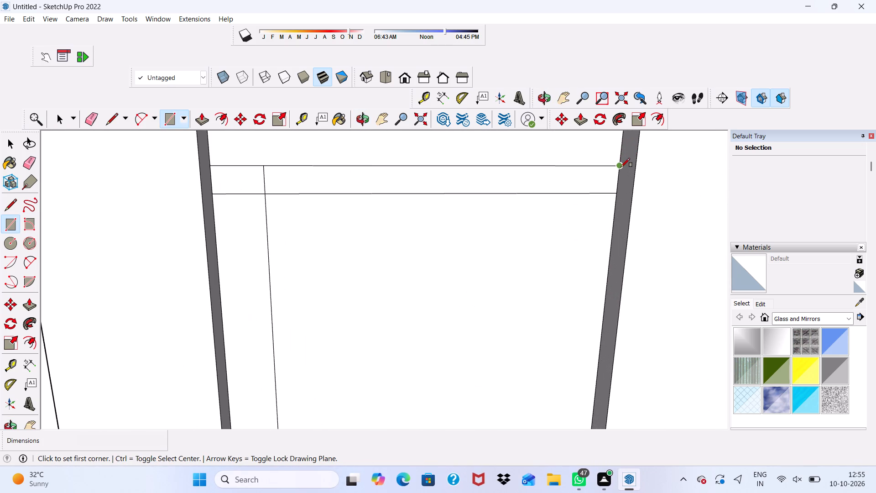
{"action": "left_click", "coordinate": [618, 169]}
{"action": "scroll", "coordinate": [495, 208], "scroll_direction": "down", "scroll_amount": 18}
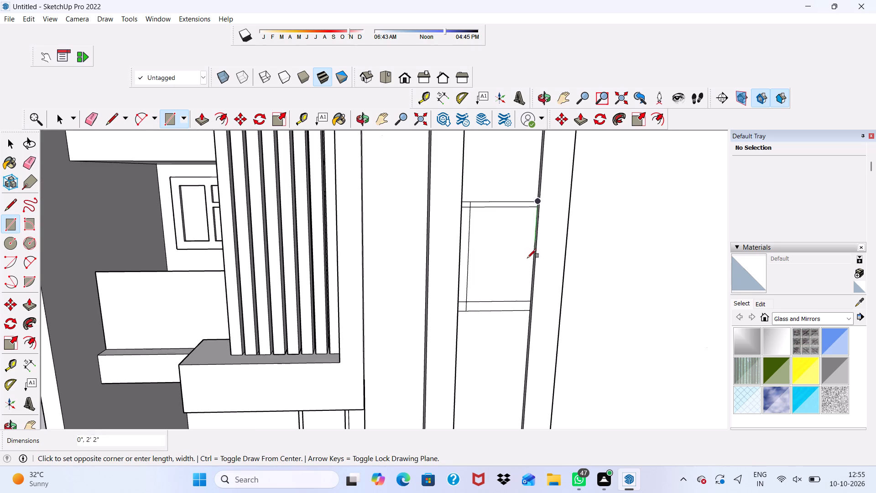
{"action": "scroll", "coordinate": [534, 279], "scroll_direction": "up", "scroll_amount": 6}
{"action": "scroll", "coordinate": [497, 353], "scroll_direction": "up", "scroll_amount": 3}
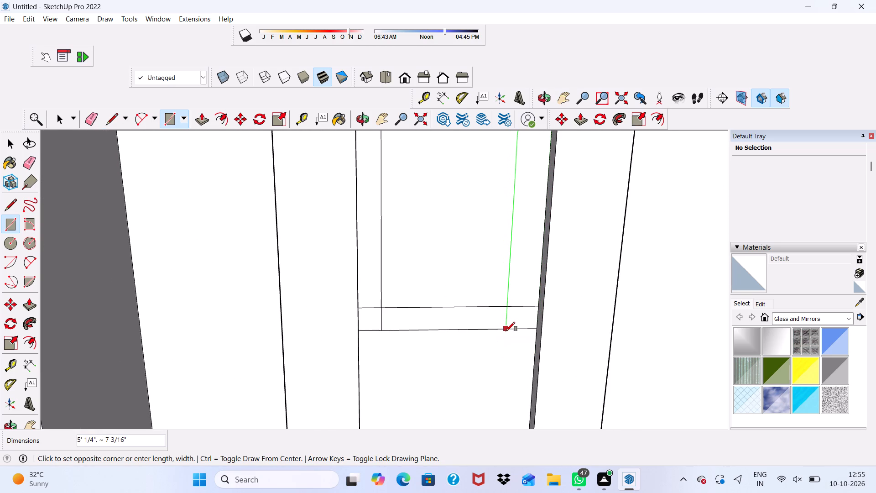
{"action": "left_click", "coordinate": [514, 330]}
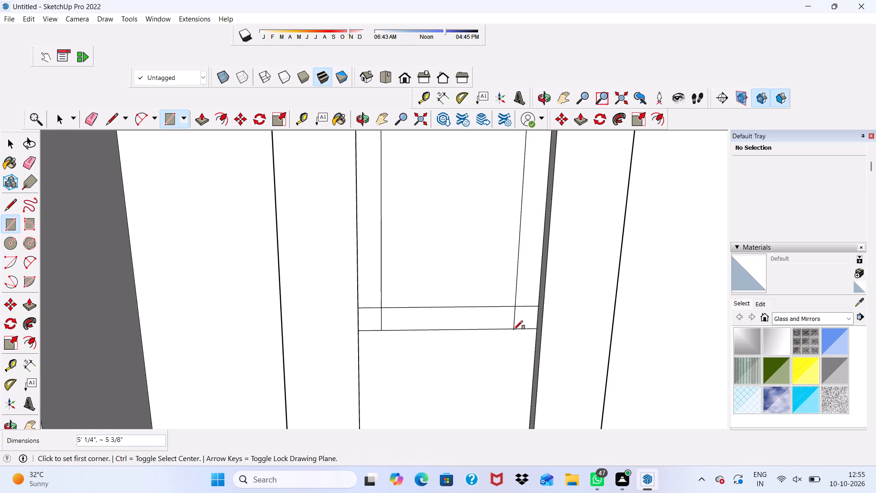
Draw a middle band rectangle about 3' 5 1/4" by 5 3/8" across the strip between the upper and lower bands.
{"action": "scroll", "coordinate": [381, 198], "scroll_direction": "up", "scroll_amount": 1}
{"action": "scroll", "coordinate": [381, 198], "scroll_direction": "down", "scroll_amount": 1}
{"action": "middle_click_drag", "start_coordinate": [381, 198], "coordinate": [341, 235]}
{"action": "scroll", "coordinate": [346, 206], "scroll_direction": "up", "scroll_amount": 4}
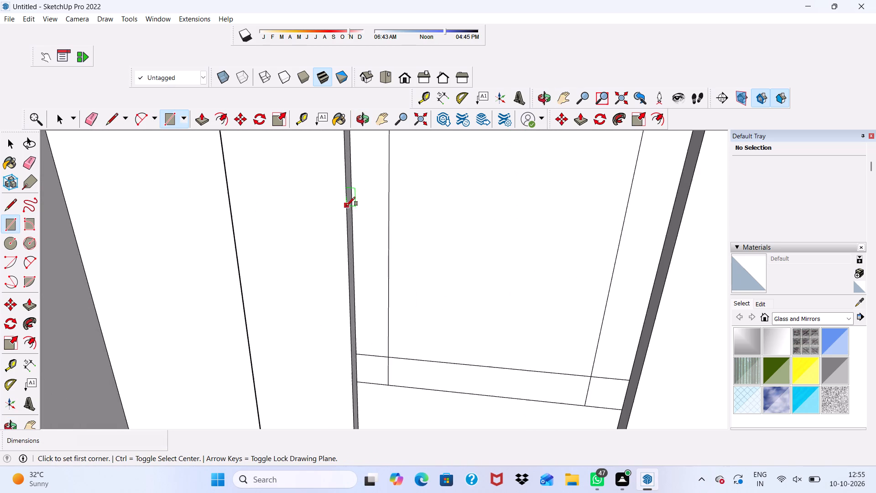
{"action": "scroll", "coordinate": [367, 186], "scroll_direction": "up", "scroll_amount": 3}
{"action": "left_click", "coordinate": [349, 188]}
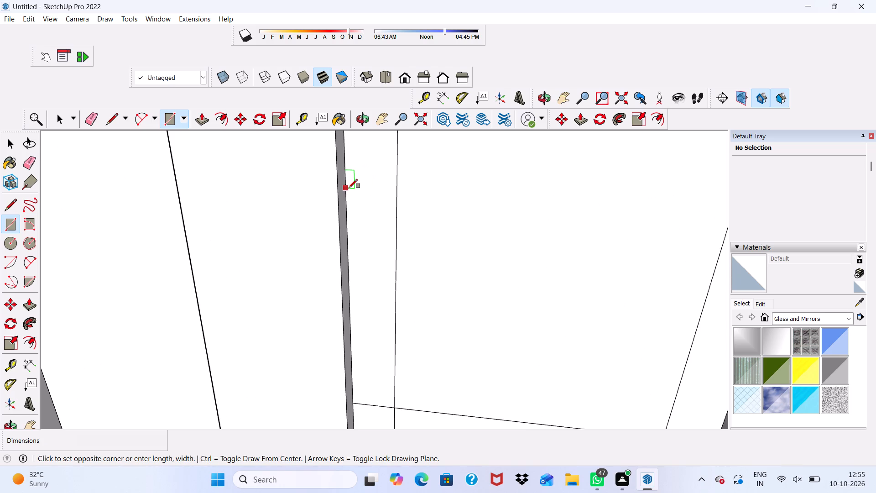
{"action": "scroll", "coordinate": [355, 194], "scroll_direction": "down", "scroll_amount": 12}
{"action": "scroll", "coordinate": [541, 175], "scroll_direction": "up", "scroll_amount": 3}
{"action": "scroll", "coordinate": [534, 175], "scroll_direction": "down", "scroll_amount": 5}
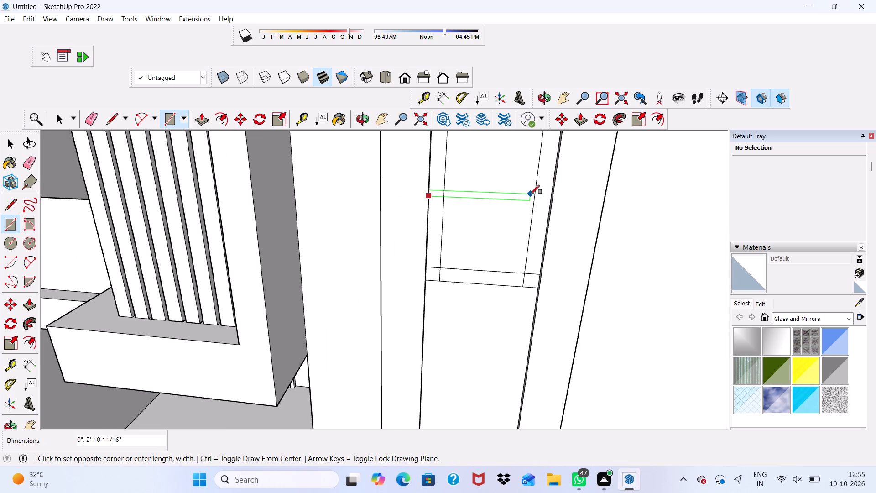
{"action": "middle_click_drag", "start_coordinate": [531, 194], "coordinate": [527, 180]}
{"action": "scroll", "coordinate": [527, 180], "scroll_direction": "up", "scroll_amount": 1}
{"action": "scroll", "coordinate": [526, 191], "scroll_direction": "down", "scroll_amount": 9}
{"action": "scroll", "coordinate": [526, 192], "scroll_direction": "up", "scroll_amount": 7}
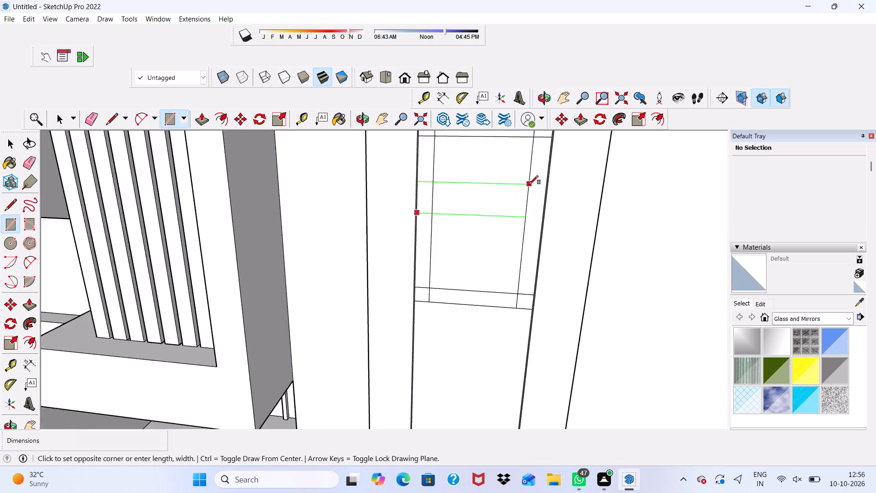
{"action": "scroll", "coordinate": [529, 184], "scroll_direction": "up", "scroll_amount": 15}
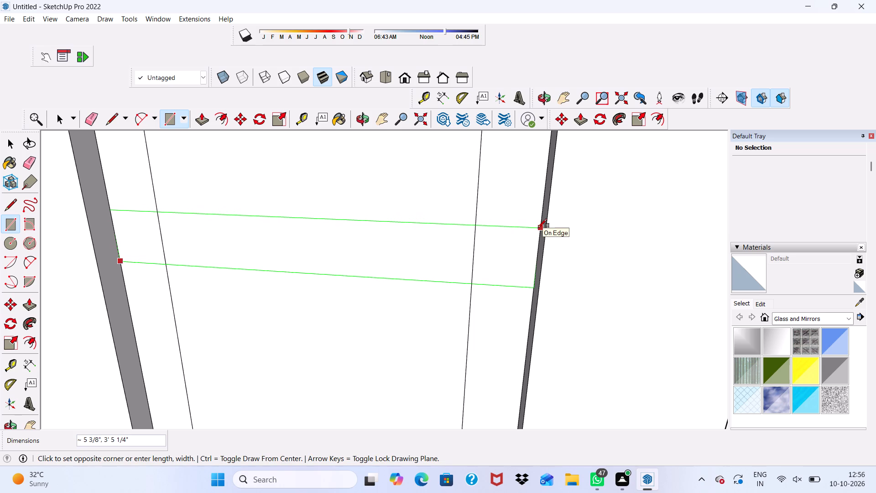
{"action": "left_click", "coordinate": [538, 228]}
{"action": "scroll", "coordinate": [522, 237], "scroll_direction": "down", "scroll_amount": 4}
{"action": "key", "text": "space"}
Erase the overlapping edges where the middle band crosses the left border, and the band's end edges across the right border.
{"action": "scroll", "coordinate": [402, 261], "scroll_direction": "down", "scroll_amount": 8}
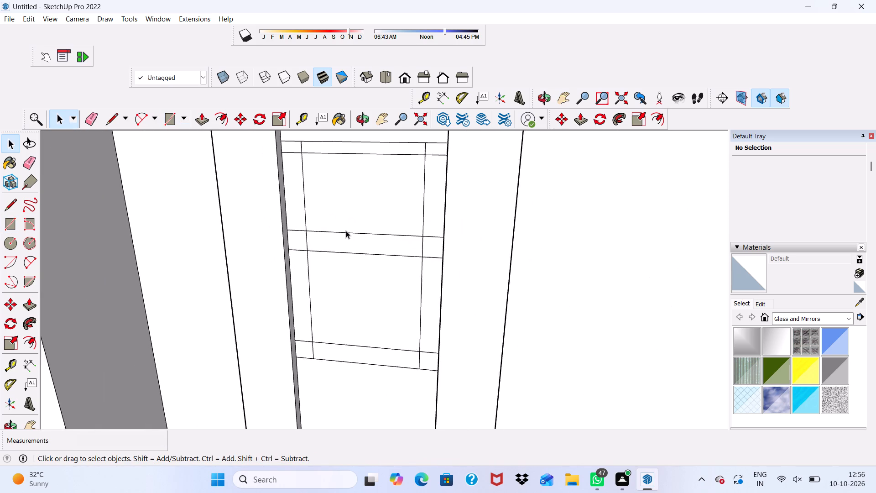
{"action": "scroll", "coordinate": [346, 231], "scroll_direction": "up", "scroll_amount": 1}
{"action": "scroll", "coordinate": [346, 231], "scroll_direction": "down", "scroll_amount": 4}
{"action": "scroll", "coordinate": [343, 225], "scroll_direction": "up", "scroll_amount": 1}
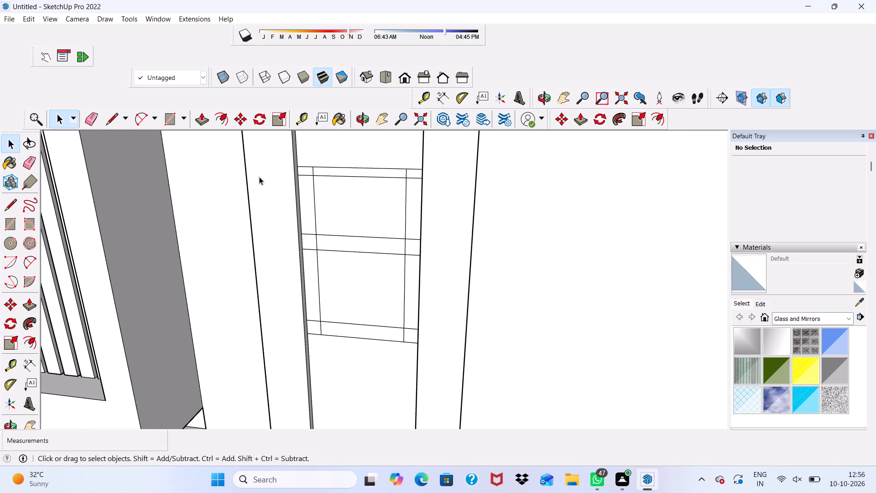
{"action": "scroll", "coordinate": [326, 218], "scroll_direction": "up", "scroll_amount": 2}
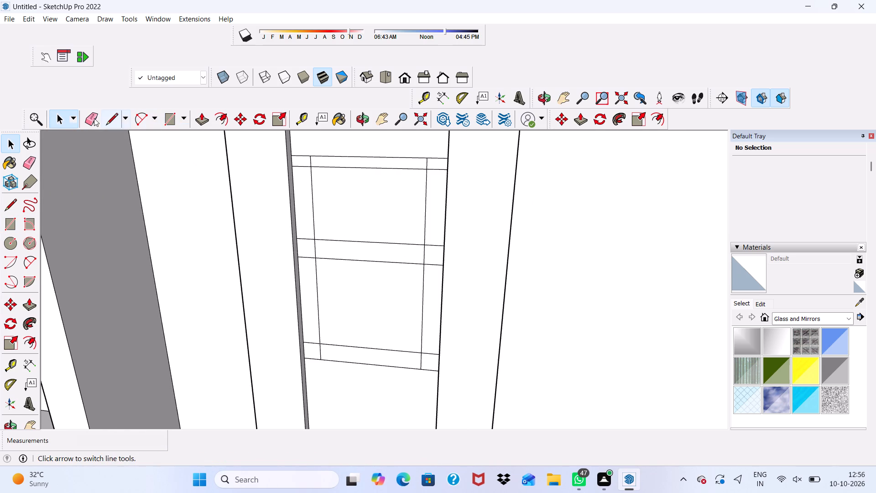
{"action": "left_click", "coordinate": [89, 114]}
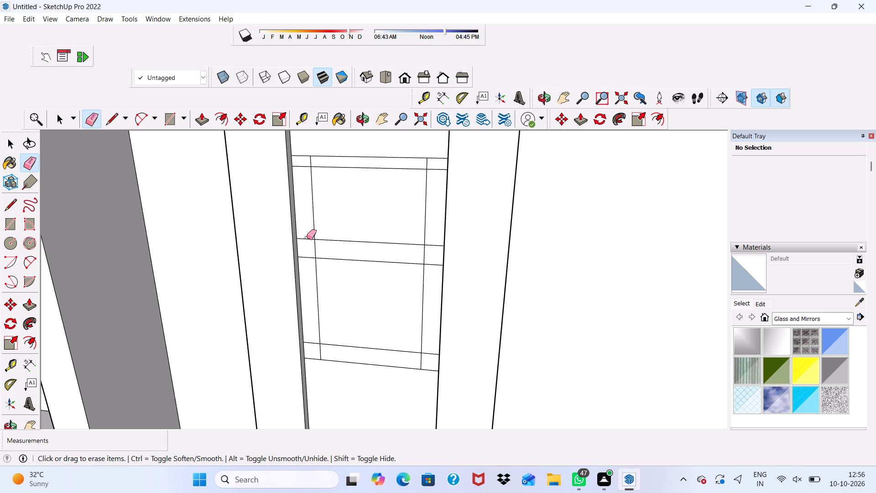
{"action": "left_click", "coordinate": [307, 237]}
{"action": "left_click_drag", "start_coordinate": [312, 243], "coordinate": [320, 246]}
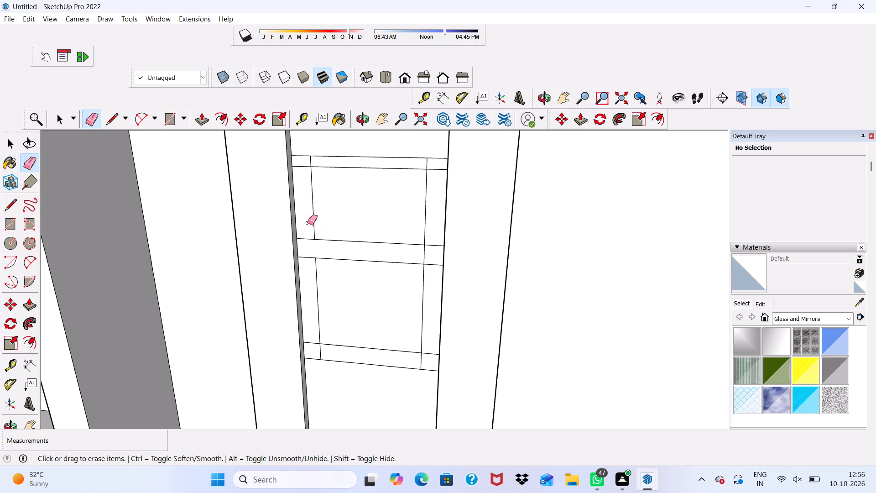
{"action": "left_click_drag", "start_coordinate": [305, 239], "coordinate": [305, 255]}
{"action": "left_click_drag", "start_coordinate": [305, 255], "coordinate": [304, 273]}
{"action": "left_click_drag", "start_coordinate": [436, 238], "coordinate": [435, 266]}
Erase the overlapping edges at the two upper corners of the lower frame, undoing the stroke that erases too much.
{"action": "left_click", "coordinate": [425, 163]}
{"action": "left_click_drag", "start_coordinate": [438, 168], "coordinate": [438, 169]}
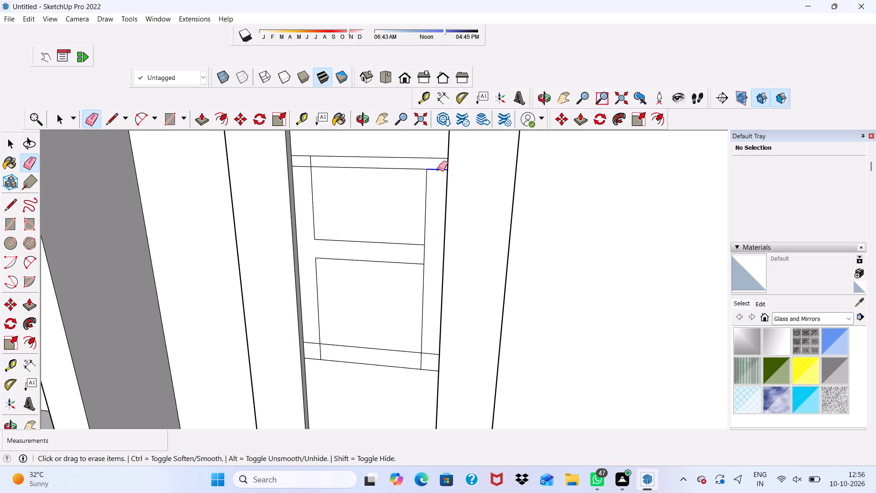
{"action": "left_click_drag", "start_coordinate": [438, 169], "coordinate": [440, 175]}
{"action": "left_click_drag", "start_coordinate": [309, 161], "coordinate": [282, 177]}
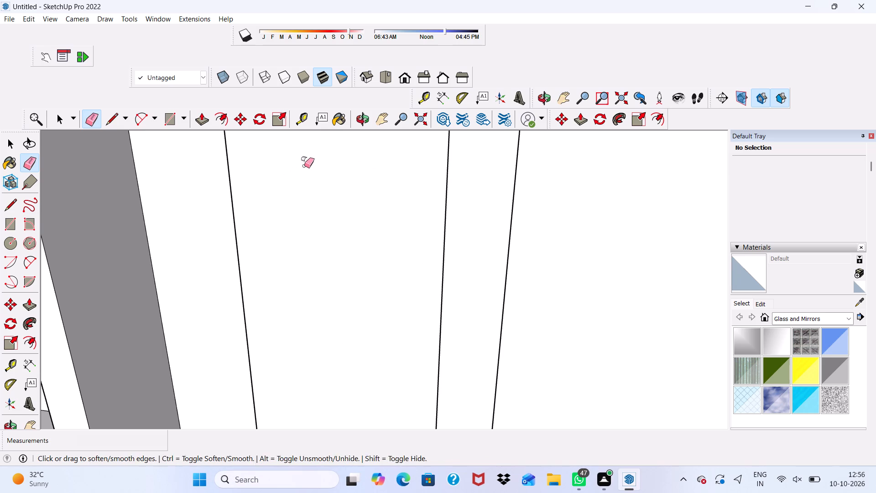
{"action": "key", "text": "ctrl+z"}
{"action": "scroll", "coordinate": [304, 166], "scroll_direction": "up", "scroll_amount": 8}
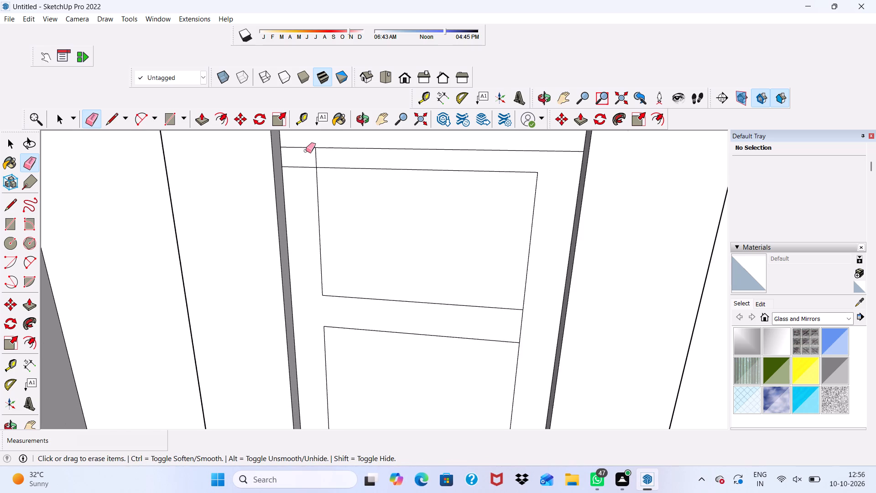
{"action": "scroll", "coordinate": [306, 151], "scroll_direction": "up", "scroll_amount": 3}
{"action": "left_click", "coordinate": [322, 171]}
{"action": "left_click_drag", "start_coordinate": [313, 175], "coordinate": [301, 183]}
Erase the overlapping edges at the two bottom corners of the lower frame.
{"action": "scroll", "coordinate": [257, 216], "scroll_direction": "down", "scroll_amount": 14}
{"action": "scroll", "coordinate": [360, 354], "scroll_direction": "up", "scroll_amount": 11}
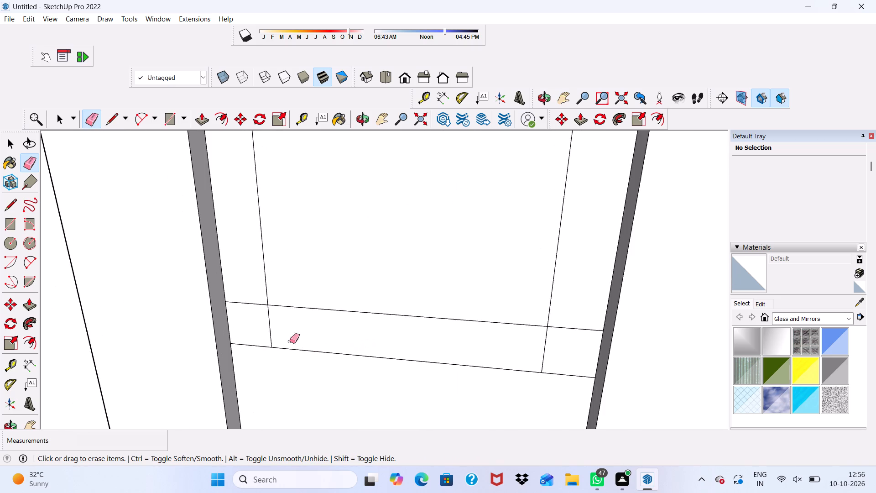
{"action": "scroll", "coordinate": [290, 341], "scroll_direction": "up", "scroll_amount": 4}
{"action": "left_click_drag", "start_coordinate": [279, 320], "coordinate": [280, 332]}
{"action": "left_click_drag", "start_coordinate": [254, 286], "coordinate": [243, 305]}
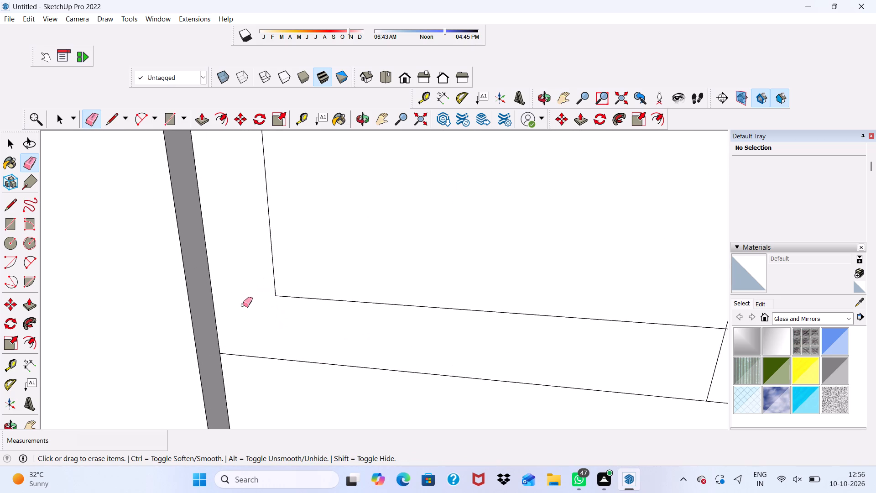
{"action": "scroll", "coordinate": [243, 305], "scroll_direction": "down", "scroll_amount": 11}
{"action": "scroll", "coordinate": [444, 324], "scroll_direction": "up", "scroll_amount": 7}
{"action": "left_click_drag", "start_coordinate": [406, 303], "coordinate": [398, 313]}
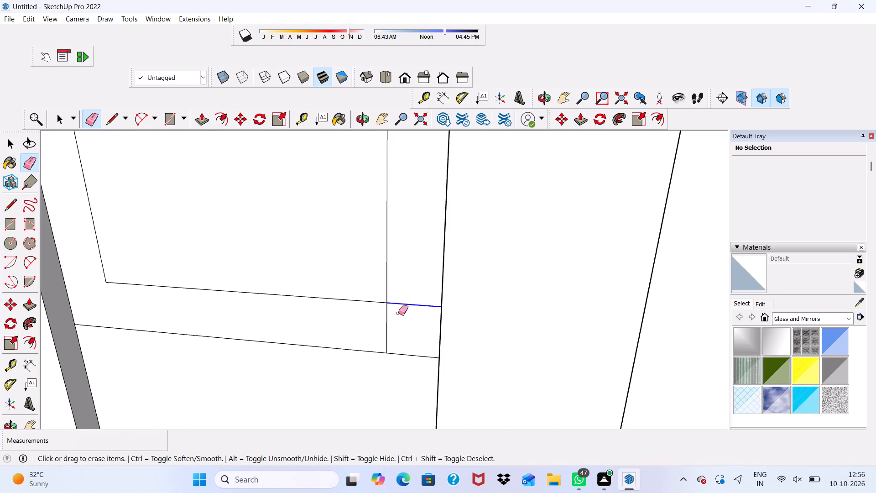
{"action": "left_click_drag", "start_coordinate": [398, 313], "coordinate": [386, 317]}
{"action": "left_click_drag", "start_coordinate": [381, 318], "coordinate": [398, 314]}
{"action": "left_click", "coordinate": [398, 314]}
{"action": "left_click_drag", "start_coordinate": [391, 315], "coordinate": [376, 325]}
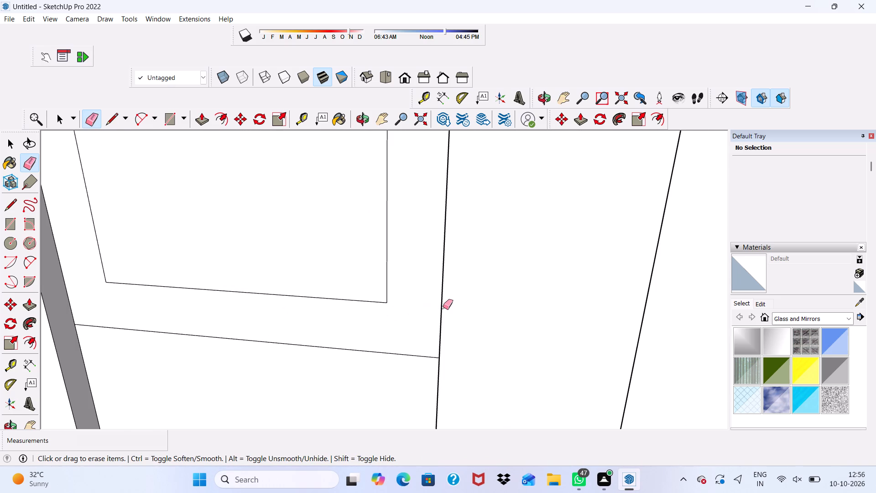
{"action": "key", "text": "space"}
Erase the leftover right border segment crossing the middle band between the two panels.
{"action": "scroll", "coordinate": [443, 307], "scroll_direction": "down", "scroll_amount": 9}
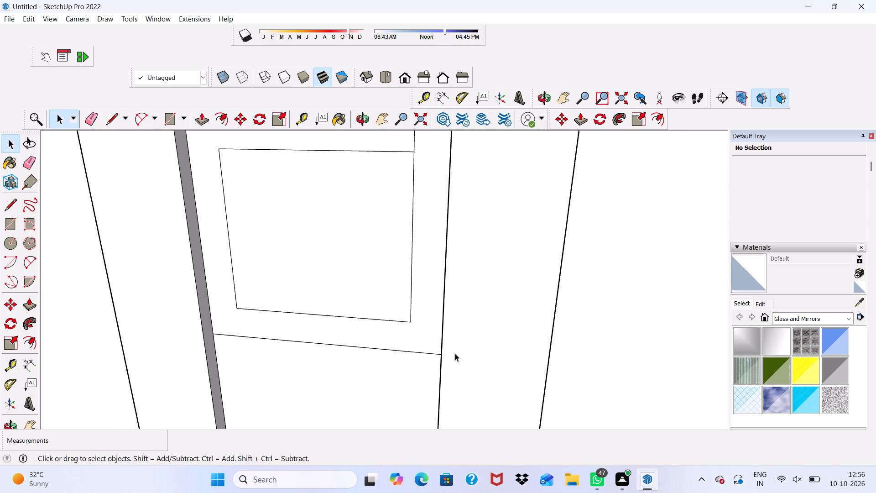
{"action": "scroll", "coordinate": [455, 353], "scroll_direction": "down", "scroll_amount": 10}
{"action": "scroll", "coordinate": [395, 275], "scroll_direction": "up", "scroll_amount": 5}
{"action": "scroll", "coordinate": [229, 223], "scroll_direction": "up", "scroll_amount": 2}
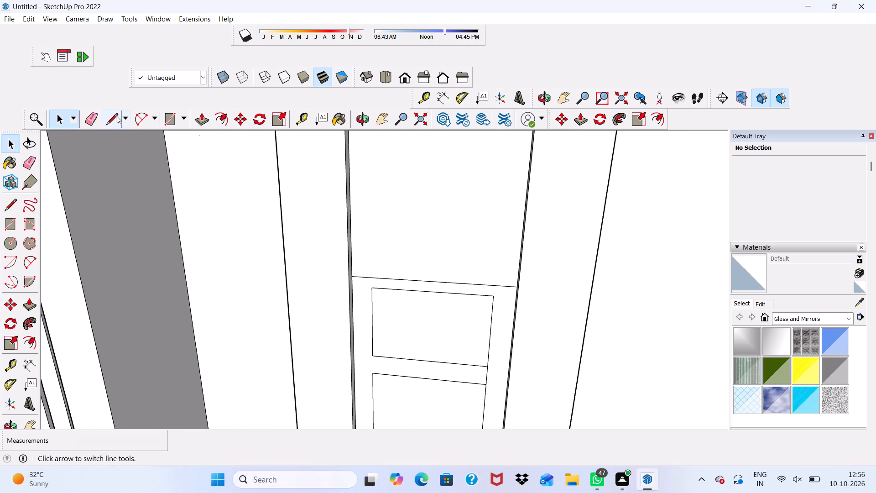
{"action": "left_click", "coordinate": [92, 117]}
{"action": "scroll", "coordinate": [463, 378], "scroll_direction": "up", "scroll_amount": 10}
{"action": "left_click_drag", "start_coordinate": [512, 373], "coordinate": [505, 375]}
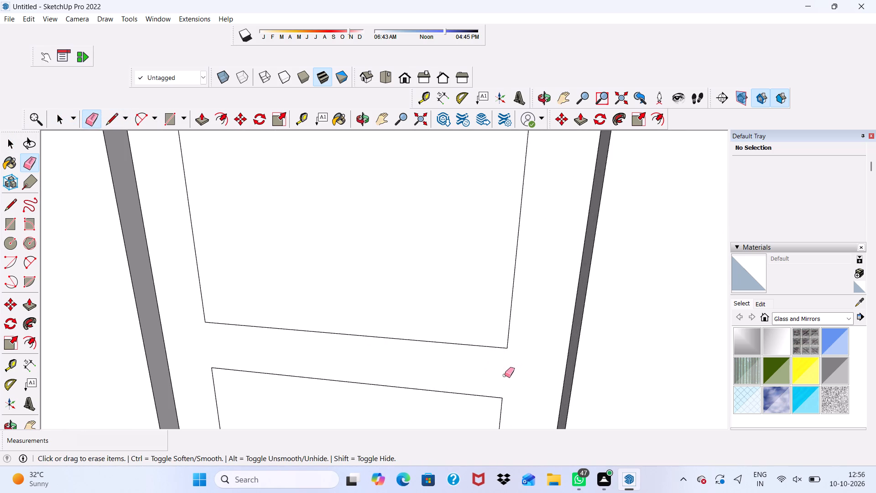
{"action": "key", "text": "space"}
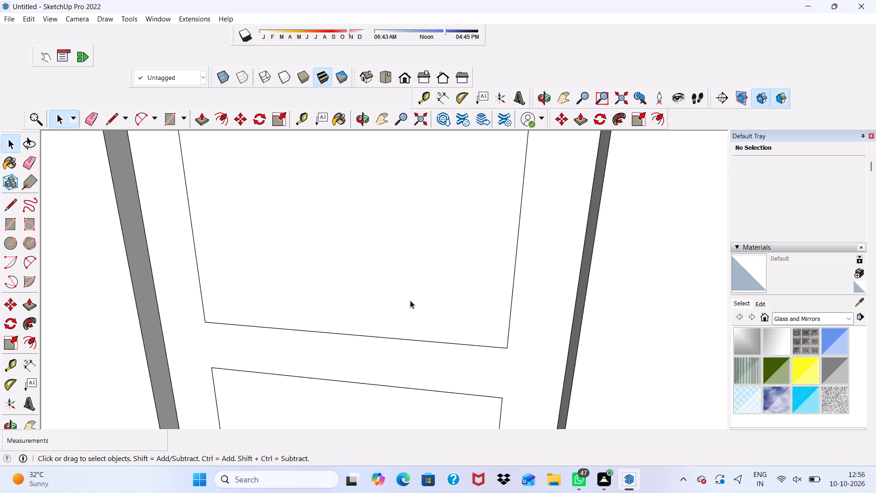
Push the lower frame's upper panel face inward by 2 1/4" with Push/Pull.
{"action": "left_click", "coordinate": [410, 300]}
{"action": "left_click", "coordinate": [200, 114]}
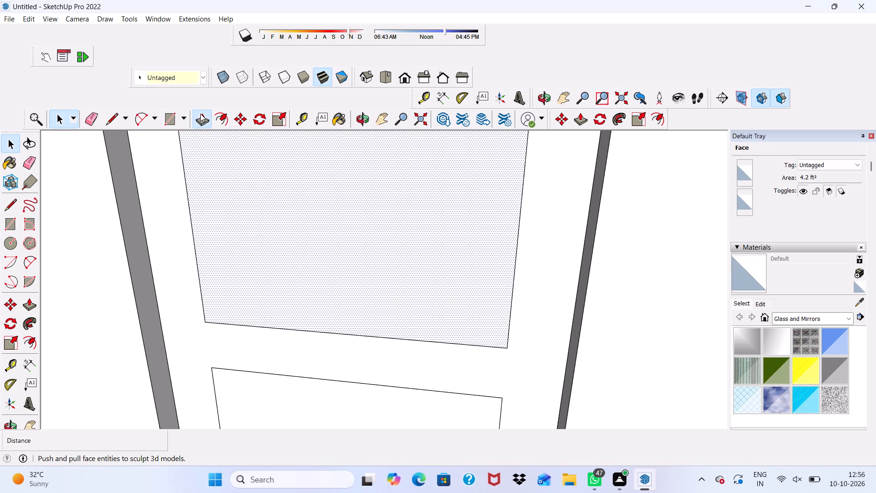
{"action": "left_click_drag", "start_coordinate": [251, 247], "coordinate": [257, 242]}
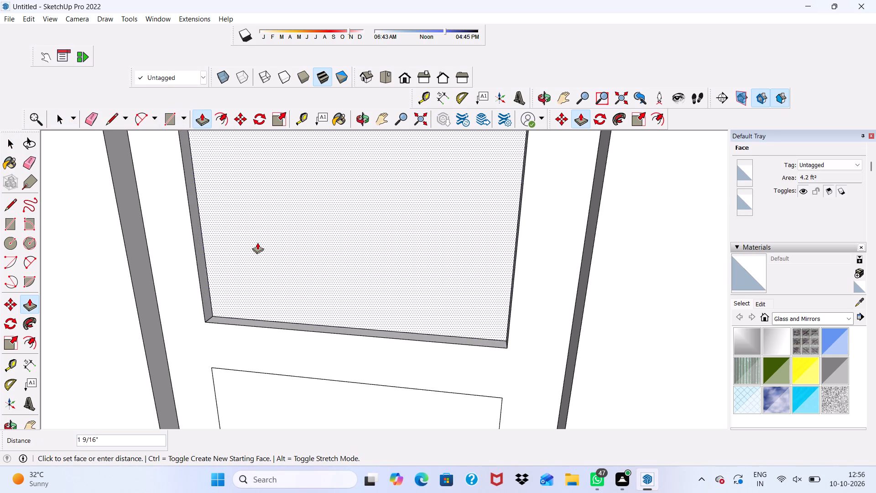
{"action": "left_click_drag", "start_coordinate": [257, 242], "coordinate": [260, 239]}
{"action": "scroll", "coordinate": [260, 238], "scroll_direction": "down", "scroll_amount": 11}
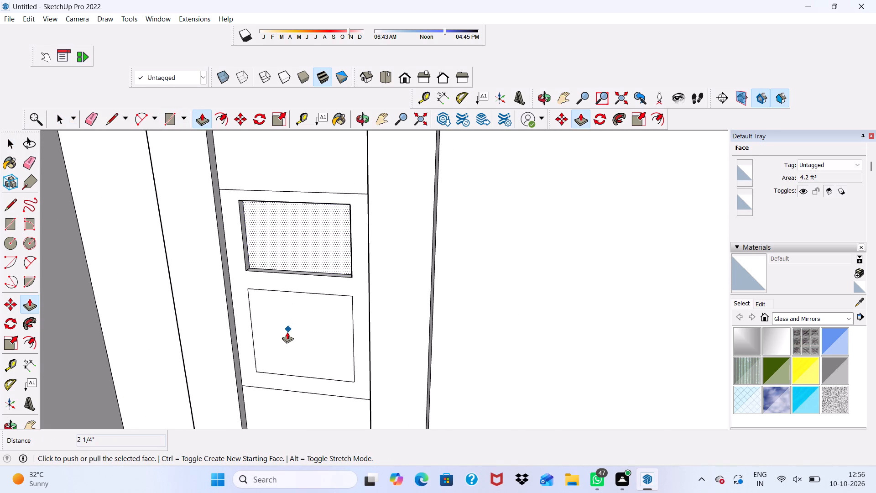
{"action": "key", "text": "space"}
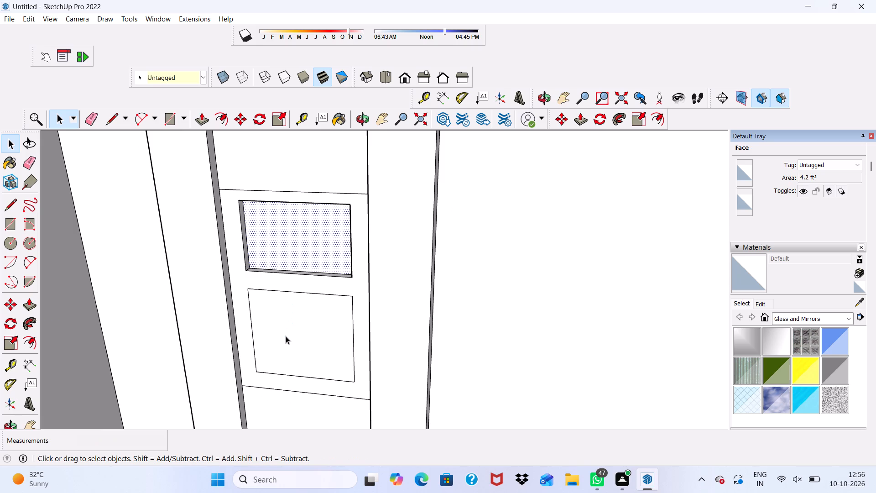
Push the lower frame's bottom panel face inward by 1 7/8" with Push/Pull.
{"action": "left_click", "coordinate": [286, 336]}
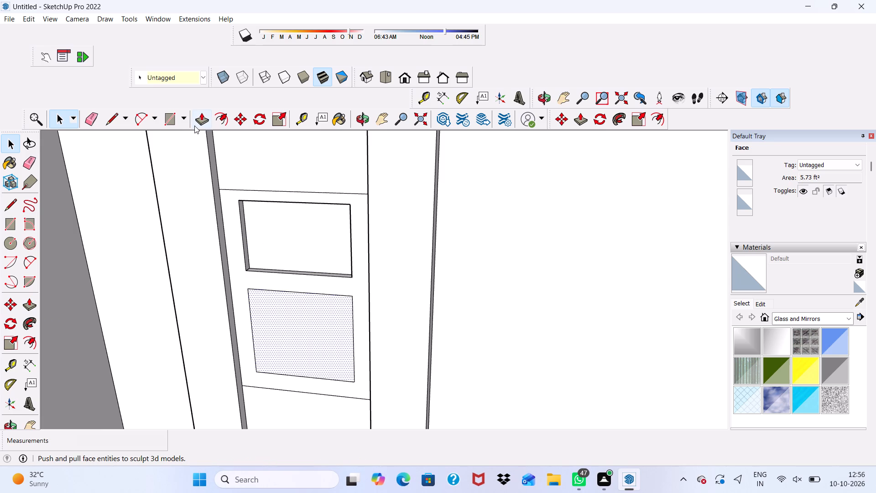
{"action": "left_click", "coordinate": [200, 120]}
{"action": "left_click_drag", "start_coordinate": [267, 336], "coordinate": [274, 336]}
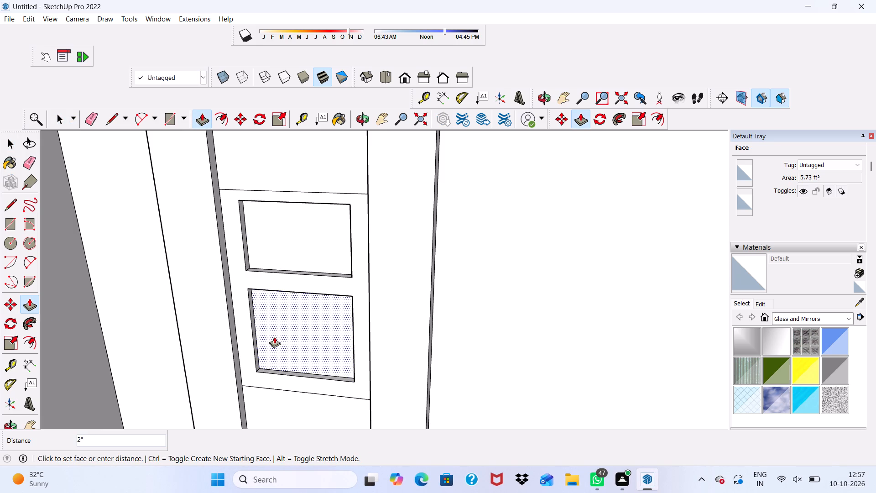
{"action": "left_click_drag", "start_coordinate": [274, 336], "coordinate": [273, 336]}
Clear the selection and examine the recessed panels and the whole vertical strip on the facade from several angles.
{"action": "scroll", "coordinate": [273, 336], "scroll_direction": "down", "scroll_amount": 6}
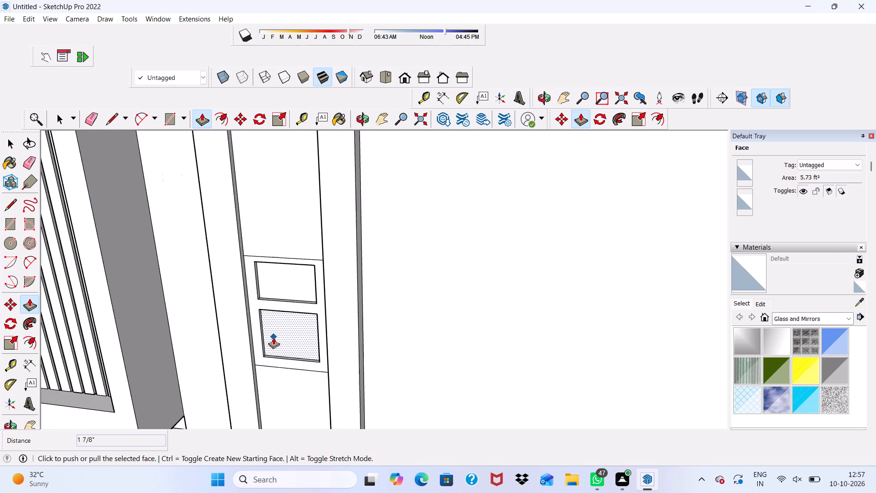
{"action": "middle_click_drag", "start_coordinate": [273, 337], "coordinate": [337, 263]}
{"action": "scroll", "coordinate": [356, 300], "scroll_direction": "up", "scroll_amount": 1}
{"action": "scroll", "coordinate": [356, 300], "scroll_direction": "down", "scroll_amount": 7}
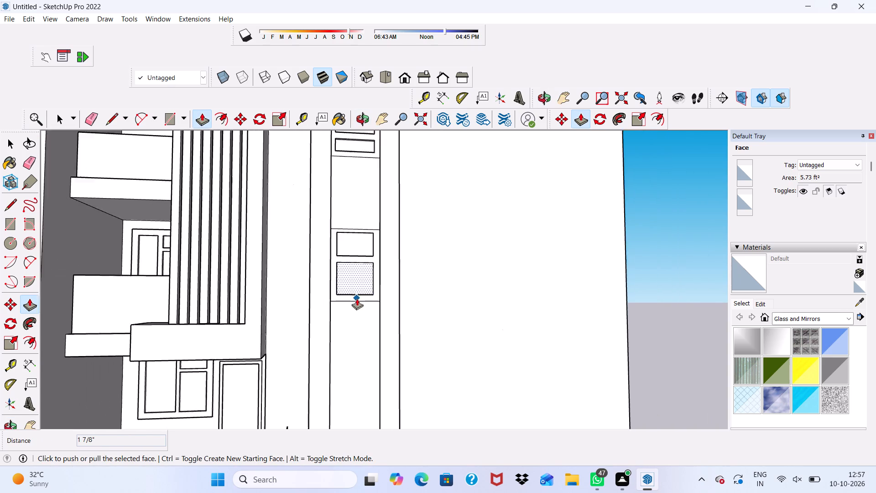
{"action": "scroll", "coordinate": [357, 299], "scroll_direction": "down", "scroll_amount": 1}
{"action": "middle_click_drag", "start_coordinate": [357, 299], "coordinate": [332, 359]}
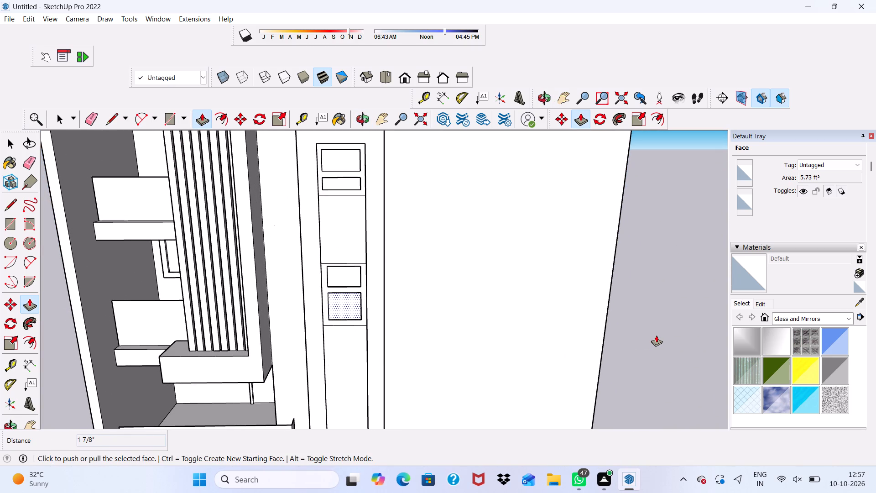
{"action": "key", "text": "space"}
{"action": "left_click", "coordinate": [656, 335]}
{"action": "scroll", "coordinate": [374, 339], "scroll_direction": "down", "scroll_amount": 4}
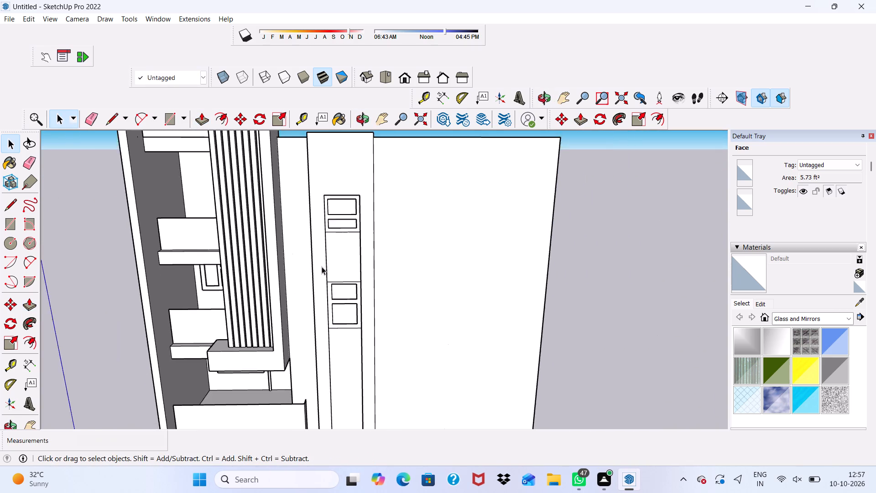
{"action": "scroll", "coordinate": [322, 267], "scroll_direction": "down", "scroll_amount": 6}
{"action": "scroll", "coordinate": [325, 345], "scroll_direction": "up", "scroll_amount": 5}
{"action": "scroll", "coordinate": [328, 307], "scroll_direction": "down", "scroll_amount": 4}
{"action": "middle_click_drag", "start_coordinate": [332, 280], "coordinate": [436, 241]}
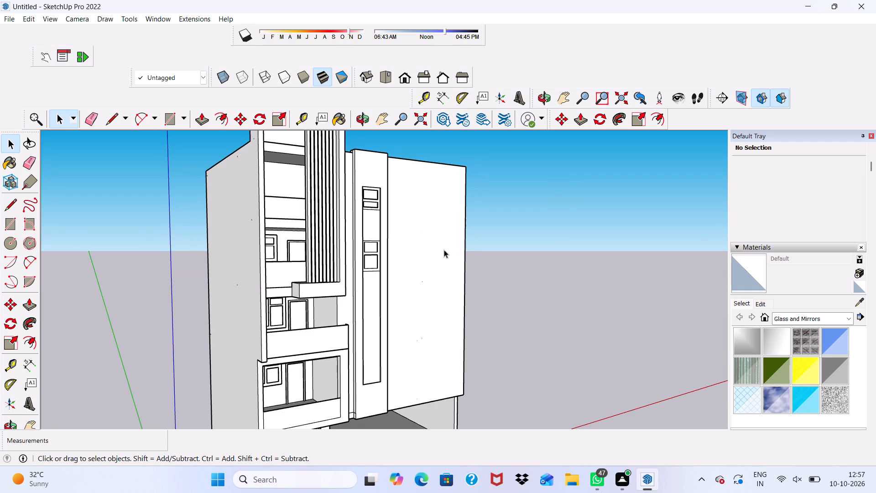
{"action": "scroll", "coordinate": [275, 301], "scroll_direction": "down", "scroll_amount": 7}
{"action": "scroll", "coordinate": [371, 285], "scroll_direction": "up", "scroll_amount": 5}
{"action": "scroll", "coordinate": [350, 299], "scroll_direction": "down", "scroll_amount": 1}
{"action": "middle_click_drag", "start_coordinate": [350, 299], "coordinate": [259, 341]}
{"action": "scroll", "coordinate": [406, 205], "scroll_direction": "up", "scroll_amount": 8}
{"action": "scroll", "coordinate": [418, 182], "scroll_direction": "down", "scroll_amount": 6}
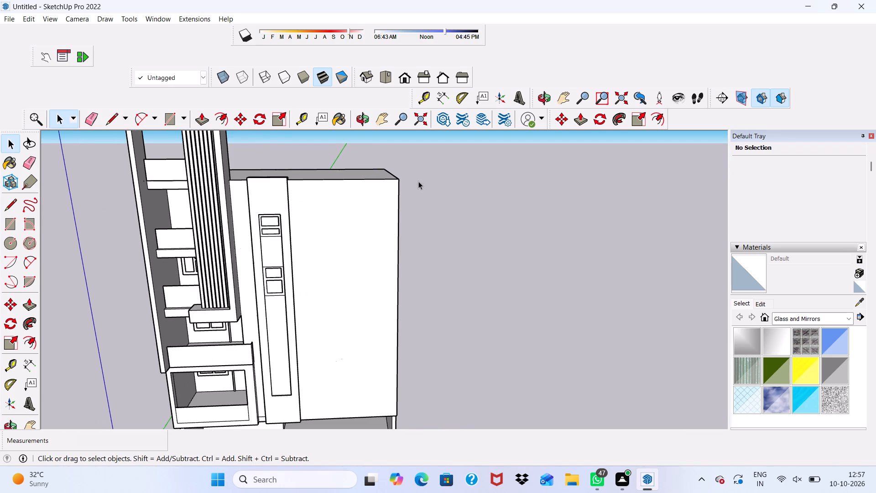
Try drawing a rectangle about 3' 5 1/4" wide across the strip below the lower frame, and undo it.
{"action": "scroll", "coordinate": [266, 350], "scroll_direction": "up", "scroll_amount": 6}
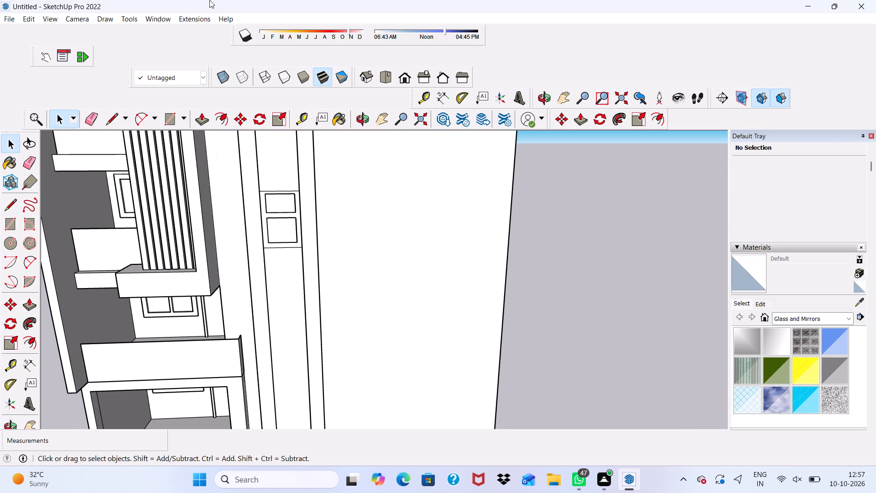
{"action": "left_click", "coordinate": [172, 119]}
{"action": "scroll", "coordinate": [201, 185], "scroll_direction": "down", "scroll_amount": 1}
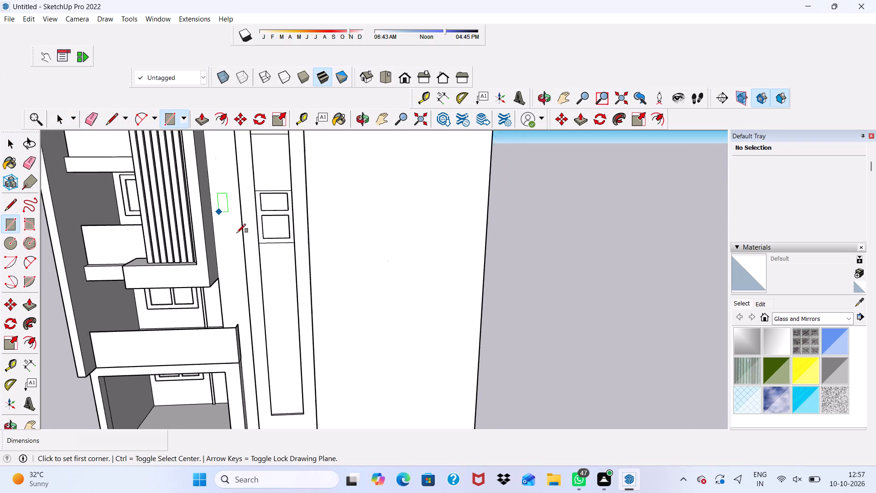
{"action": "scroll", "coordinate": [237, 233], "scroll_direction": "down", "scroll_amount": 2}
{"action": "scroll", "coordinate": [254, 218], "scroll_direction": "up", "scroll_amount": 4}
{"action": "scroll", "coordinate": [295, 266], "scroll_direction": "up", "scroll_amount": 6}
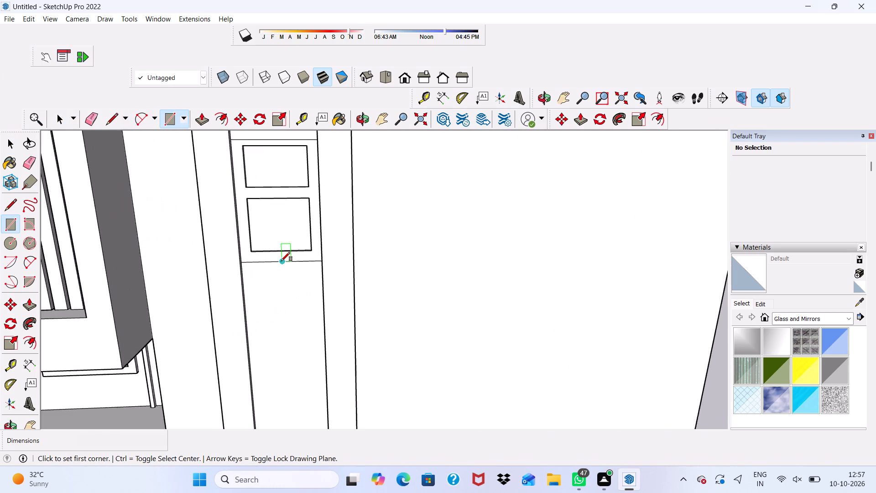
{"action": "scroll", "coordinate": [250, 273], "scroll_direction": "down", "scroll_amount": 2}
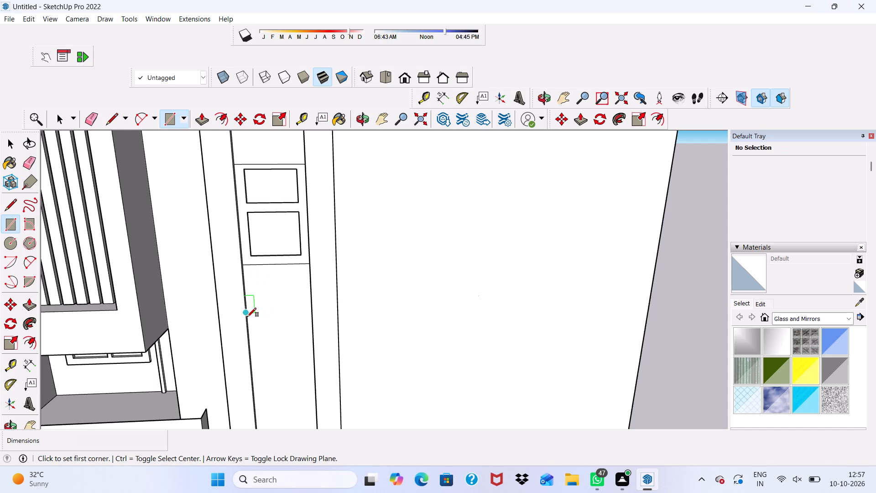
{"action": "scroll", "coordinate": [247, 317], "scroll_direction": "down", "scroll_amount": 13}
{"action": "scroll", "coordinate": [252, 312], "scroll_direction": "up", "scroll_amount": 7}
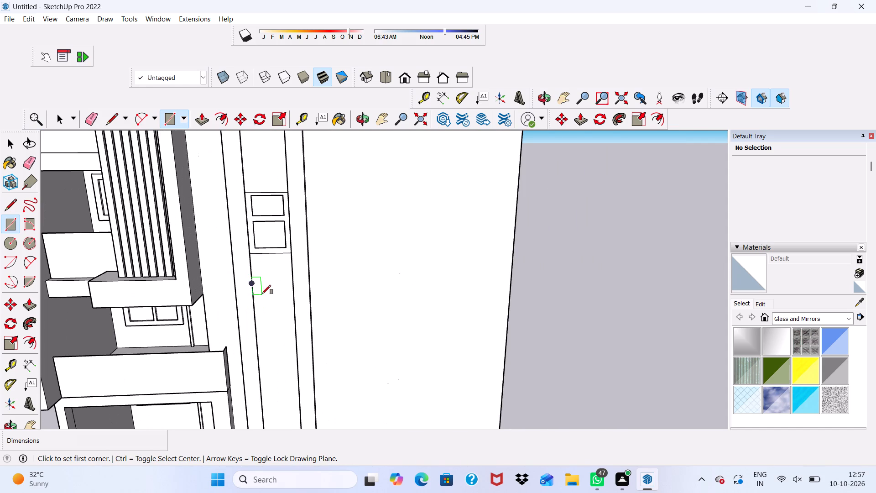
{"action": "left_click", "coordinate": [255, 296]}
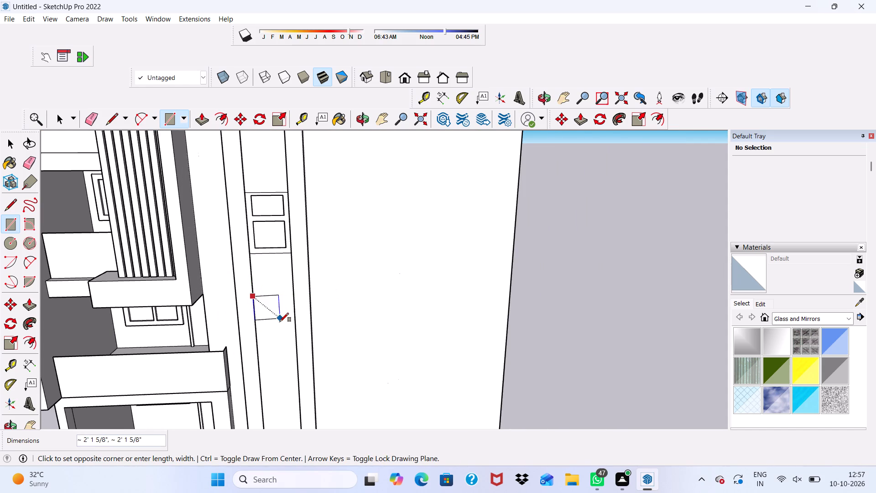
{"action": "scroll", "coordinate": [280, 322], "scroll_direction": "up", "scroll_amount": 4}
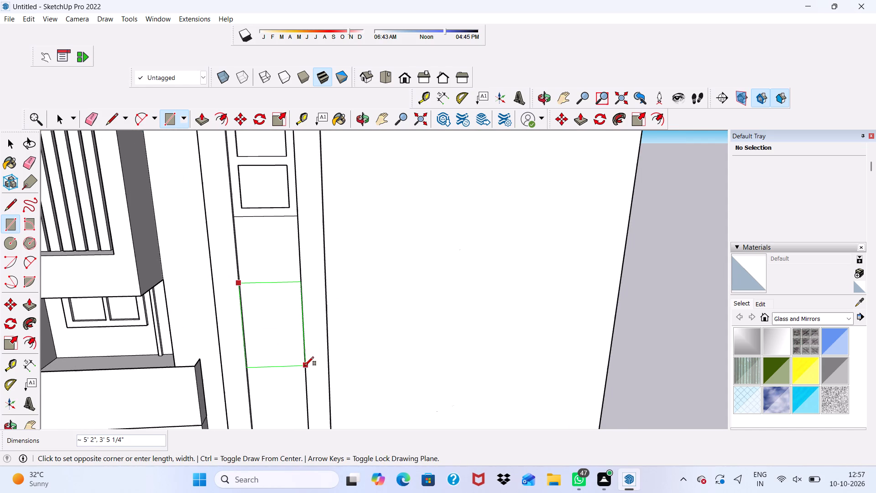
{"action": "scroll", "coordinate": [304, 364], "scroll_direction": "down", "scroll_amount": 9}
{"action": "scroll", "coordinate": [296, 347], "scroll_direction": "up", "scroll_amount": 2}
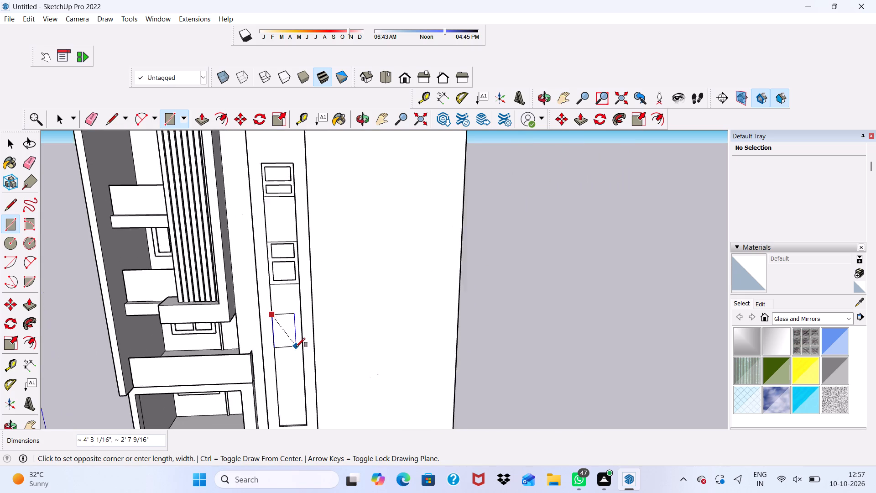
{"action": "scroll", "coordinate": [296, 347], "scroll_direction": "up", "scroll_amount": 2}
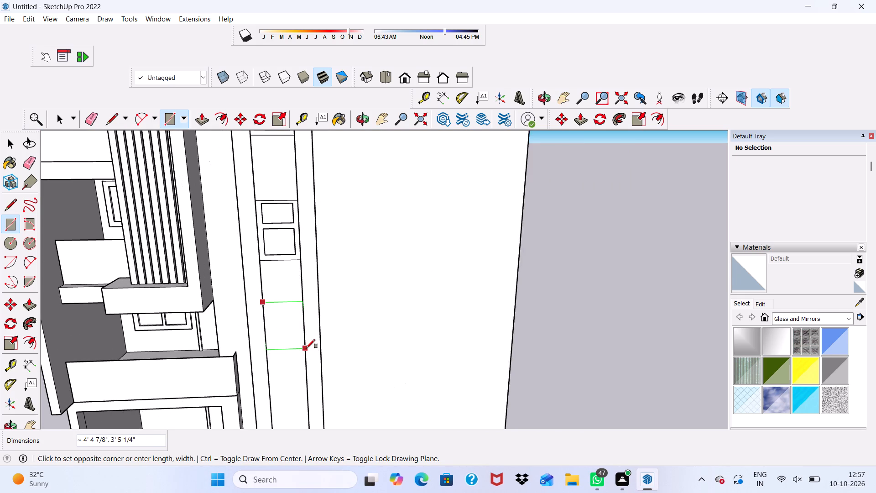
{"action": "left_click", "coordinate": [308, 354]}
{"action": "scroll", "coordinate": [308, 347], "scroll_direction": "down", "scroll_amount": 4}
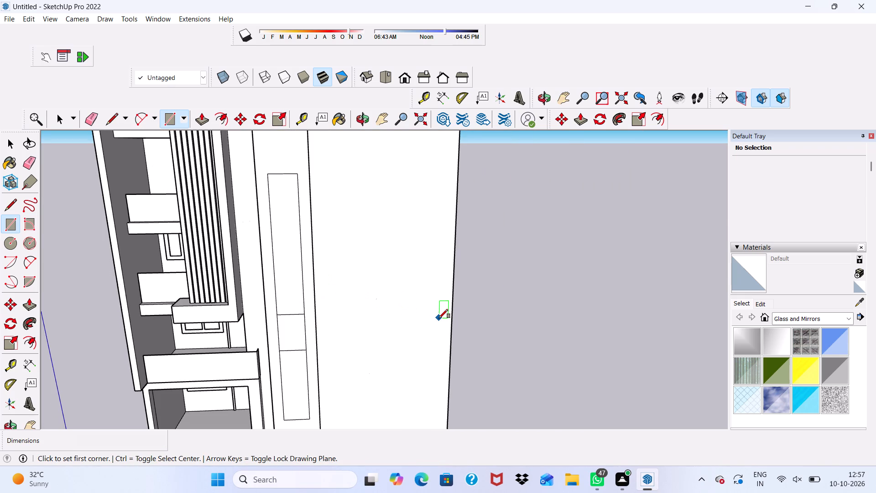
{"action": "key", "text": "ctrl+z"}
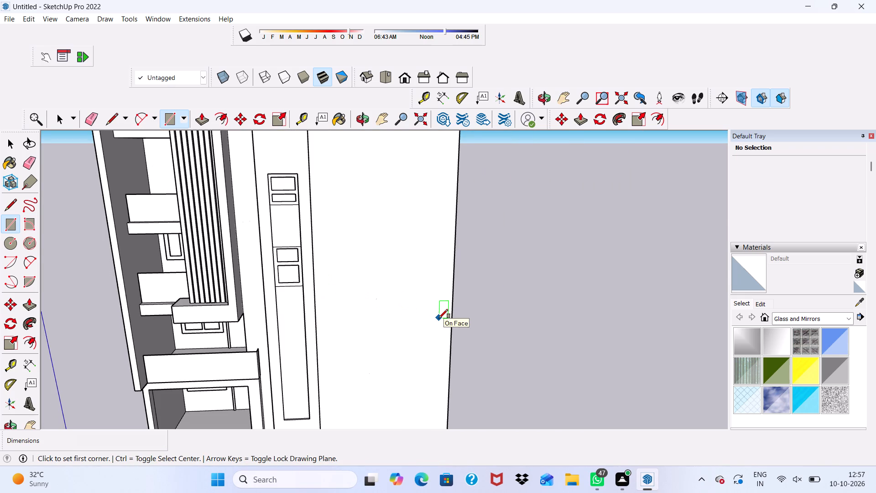
Draw a rectangle about 3' 5" wide and 3' 4" high across the recessed strip, a short distance below the lower frame.
{"action": "scroll", "coordinate": [439, 318], "scroll_direction": "up", "scroll_amount": 4}
{"action": "scroll", "coordinate": [232, 259], "scroll_direction": "up", "scroll_amount": 4}
{"action": "scroll", "coordinate": [161, 314], "scroll_direction": "up", "scroll_amount": 4}
{"action": "middle_click_drag", "start_coordinate": [169, 316], "coordinate": [134, 338]}
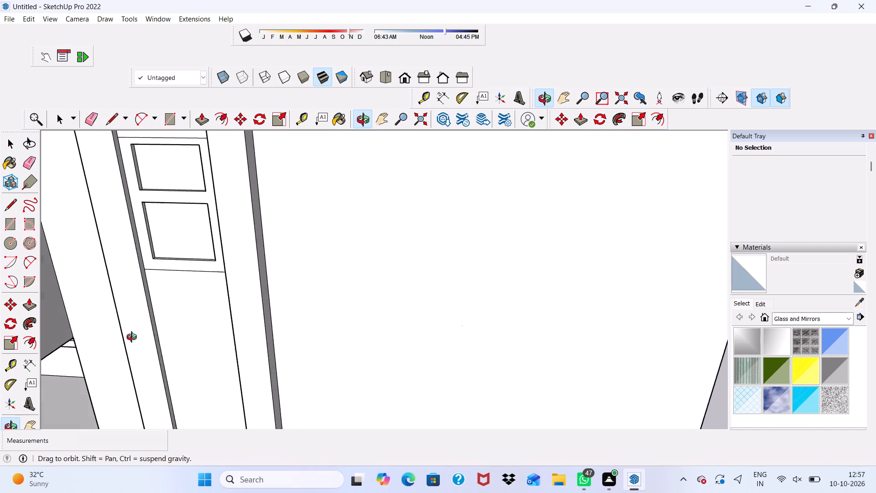
{"action": "middle_click_drag", "start_coordinate": [134, 338], "coordinate": [133, 339]}
{"action": "scroll", "coordinate": [168, 320], "scroll_direction": "up", "scroll_amount": 4}
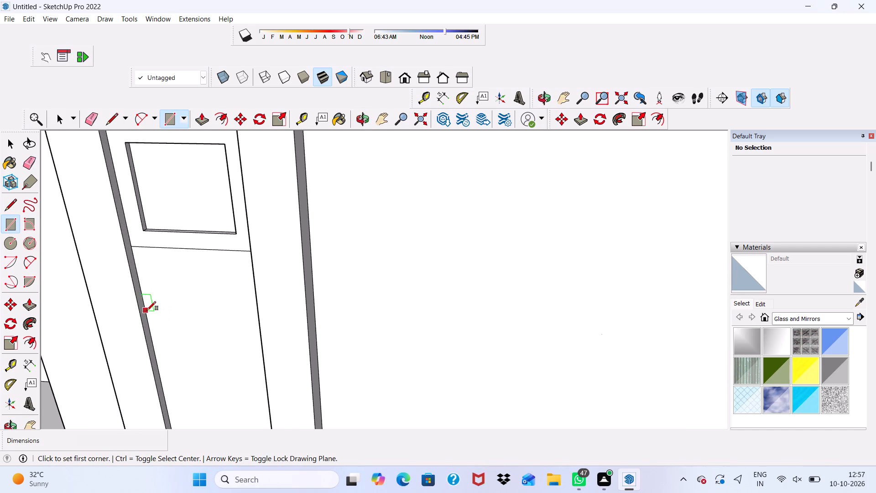
{"action": "scroll", "coordinate": [147, 325], "scroll_direction": "down", "scroll_amount": 12}
{"action": "scroll", "coordinate": [208, 328], "scroll_direction": "down", "scroll_amount": 5}
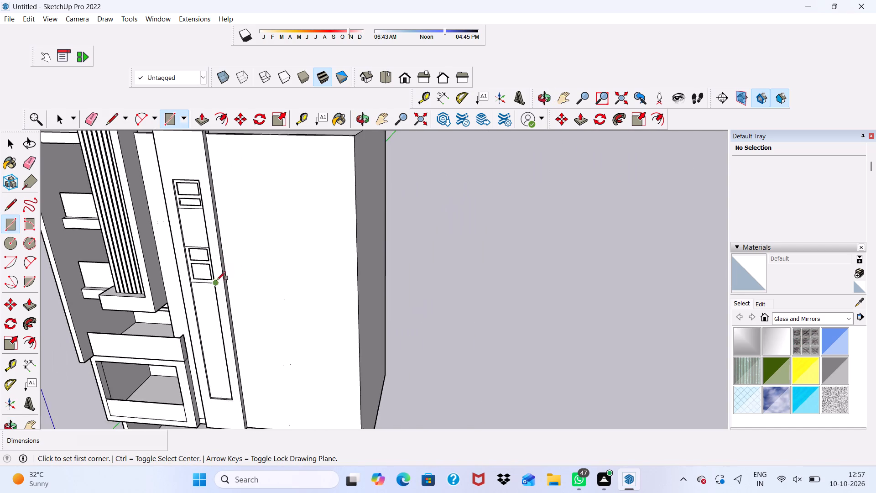
{"action": "scroll", "coordinate": [217, 280], "scroll_direction": "down", "scroll_amount": 5}
{"action": "scroll", "coordinate": [197, 362], "scroll_direction": "up", "scroll_amount": 5}
{"action": "scroll", "coordinate": [228, 275], "scroll_direction": "up", "scroll_amount": 8}
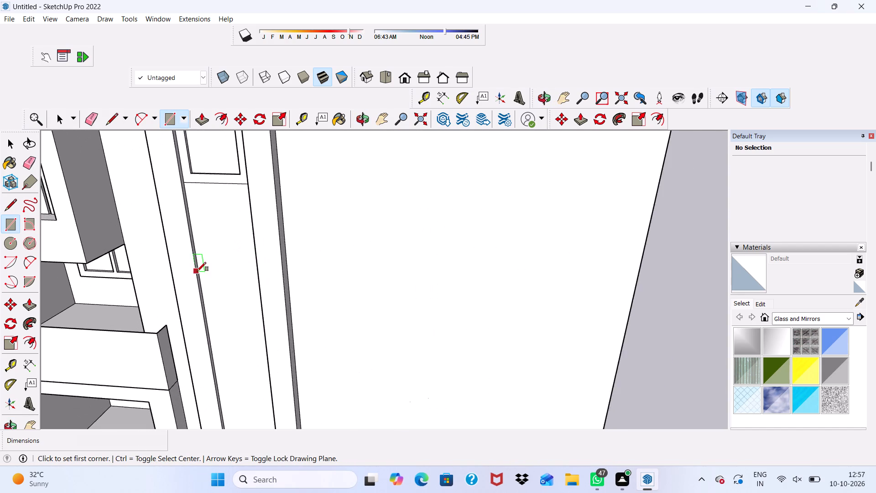
{"action": "scroll", "coordinate": [198, 271], "scroll_direction": "up", "scroll_amount": 5}
{"action": "left_click", "coordinate": [200, 257]}
{"action": "scroll", "coordinate": [206, 256], "scroll_direction": "down", "scroll_amount": 10}
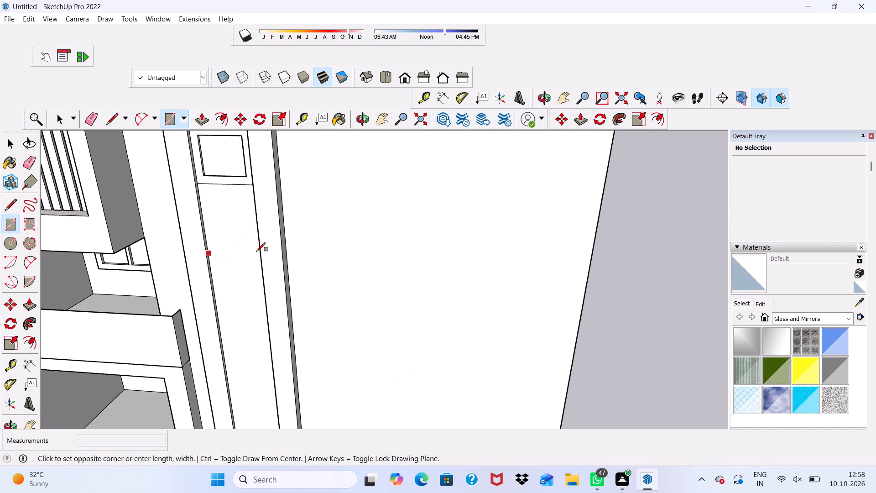
{"action": "scroll", "coordinate": [256, 252], "scroll_direction": "down", "scroll_amount": 1}
{"action": "middle_click_drag", "start_coordinate": [238, 283], "coordinate": [261, 284]}
{"action": "scroll", "coordinate": [262, 293], "scroll_direction": "up", "scroll_amount": 5}
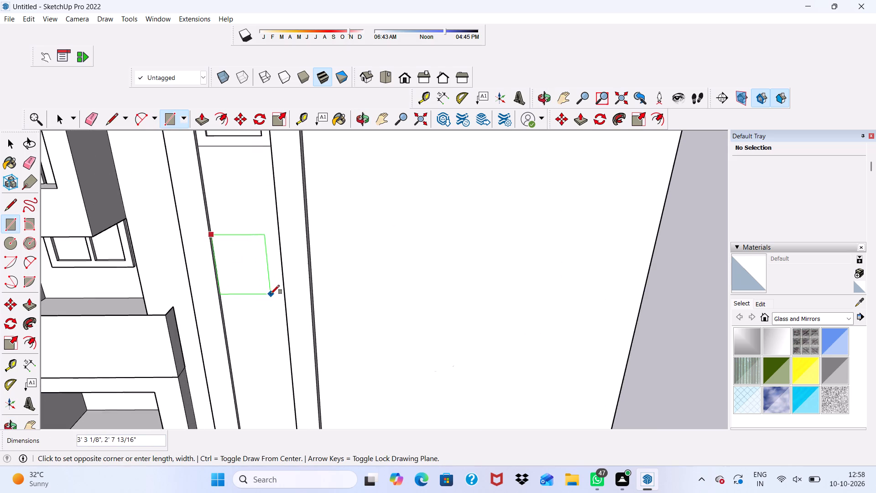
{"action": "scroll", "coordinate": [271, 294], "scroll_direction": "up", "scroll_amount": 10}
{"action": "middle_click_drag", "start_coordinate": [287, 283], "coordinate": [270, 279]}
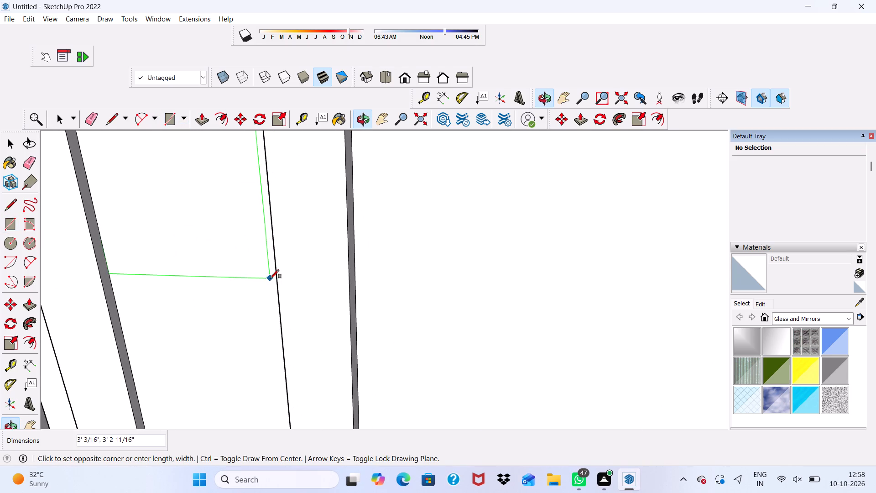
{"action": "scroll", "coordinate": [269, 287], "scroll_direction": "up", "scroll_amount": 5}
{"action": "scroll", "coordinate": [270, 287], "scroll_direction": "down", "scroll_amount": 1}
{"action": "middle_click_drag", "start_coordinate": [272, 287], "coordinate": [390, 255]}
{"action": "scroll", "coordinate": [390, 255], "scroll_direction": "down", "scroll_amount": 1}
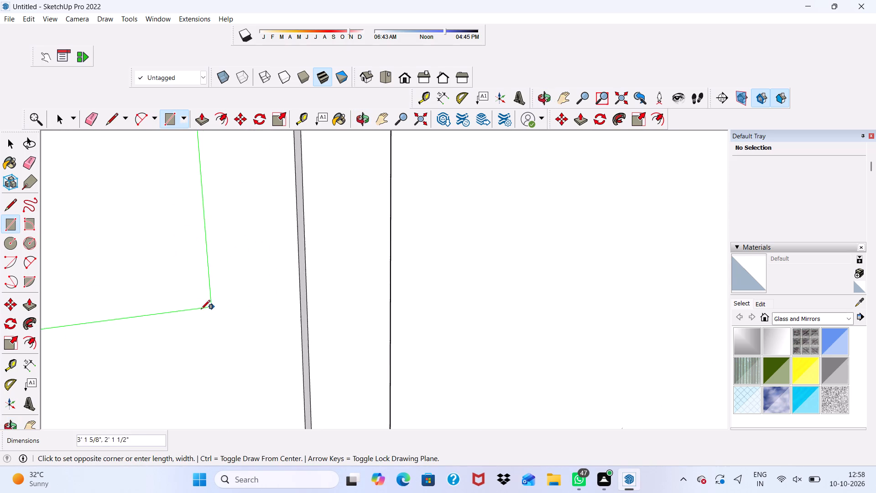
{"action": "left_click", "coordinate": [297, 311]}
Draw a top border rectangle about 3 5/8" high across the full width of the new frame.
{"action": "scroll", "coordinate": [297, 311], "scroll_direction": "down", "scroll_amount": 6}
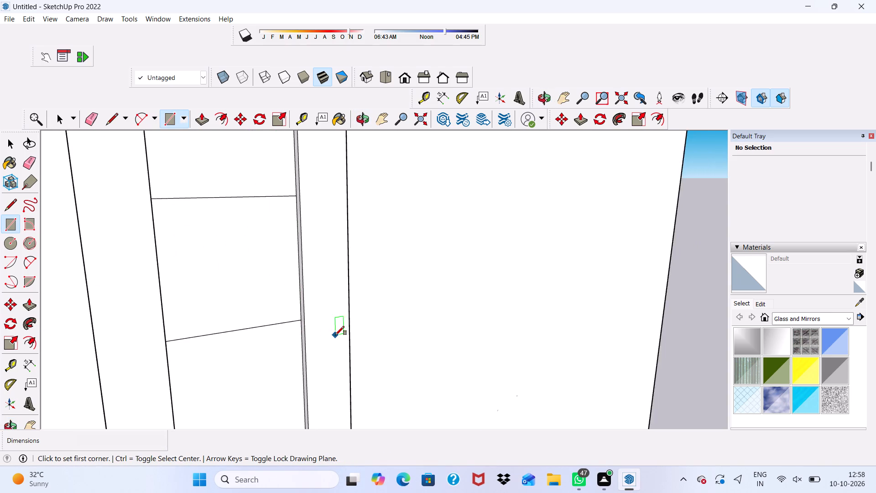
{"action": "scroll", "coordinate": [335, 335], "scroll_direction": "down", "scroll_amount": 7}
{"action": "middle_click_drag", "start_coordinate": [301, 329], "coordinate": [223, 346]}
{"action": "scroll", "coordinate": [220, 275], "scroll_direction": "up", "scroll_amount": 4}
{"action": "scroll", "coordinate": [252, 241], "scroll_direction": "up", "scroll_amount": 6}
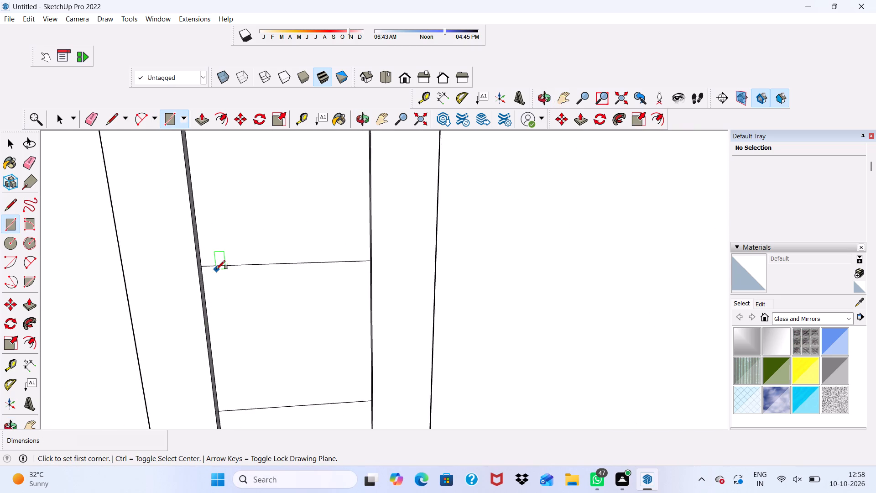
{"action": "scroll", "coordinate": [216, 269], "scroll_direction": "up", "scroll_amount": 3}
{"action": "left_click", "coordinate": [193, 266]}
{"action": "scroll", "coordinate": [257, 312], "scroll_direction": "down", "scroll_amount": 1}
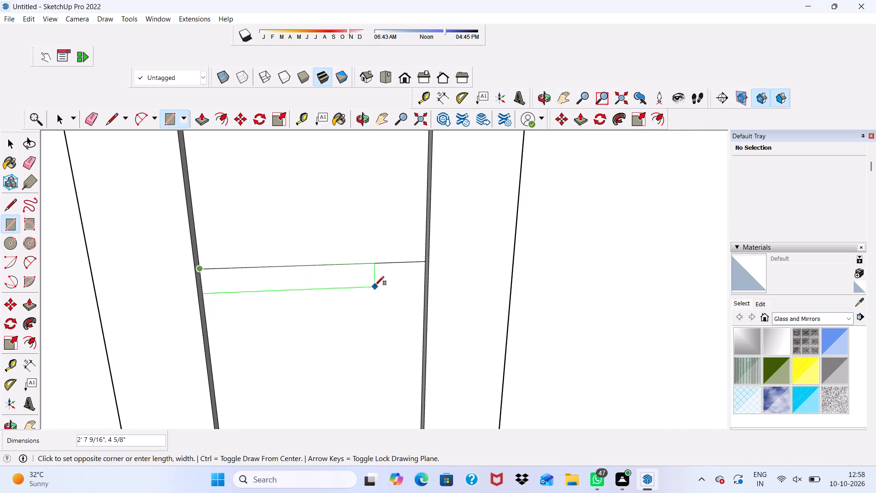
{"action": "left_click", "coordinate": [423, 280]}
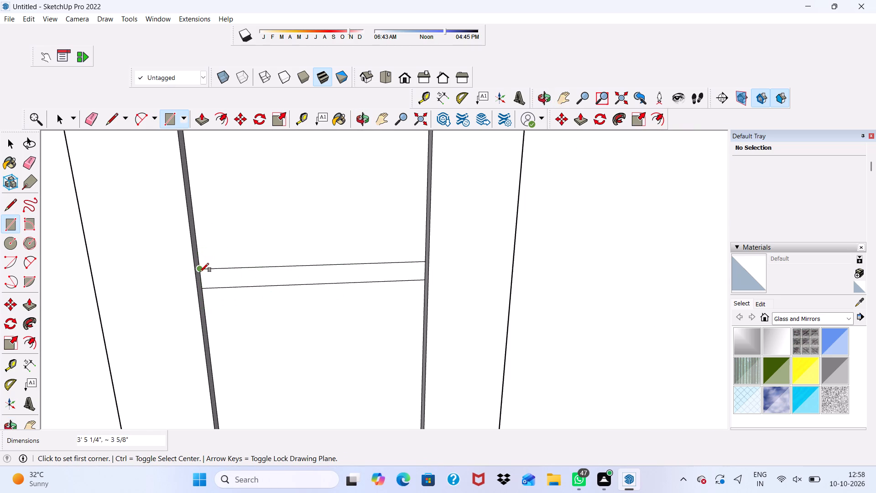
Draw a left border rectangle about 2 7/8" wide down the full height of the new frame.
{"action": "left_click", "coordinate": [200, 272]}
{"action": "scroll", "coordinate": [226, 268], "scroll_direction": "down", "scroll_amount": 6}
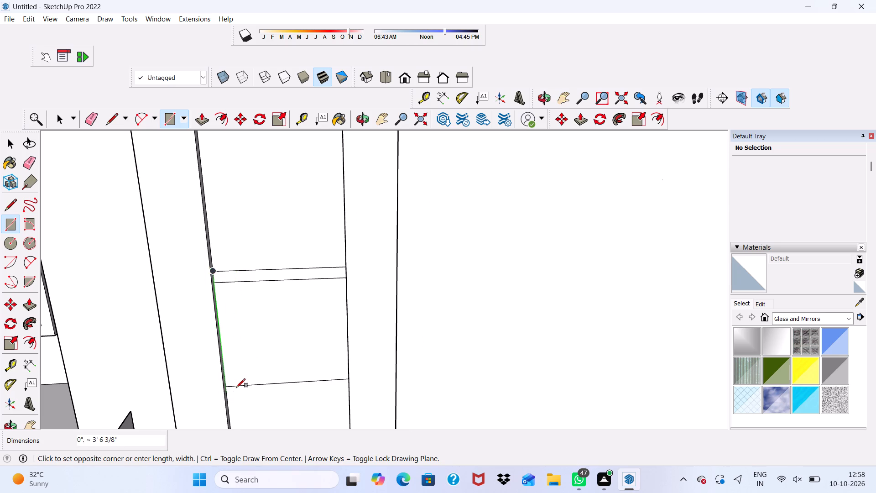
{"action": "scroll", "coordinate": [238, 386], "scroll_direction": "up", "scroll_amount": 5}
{"action": "left_click", "coordinate": [233, 385]}
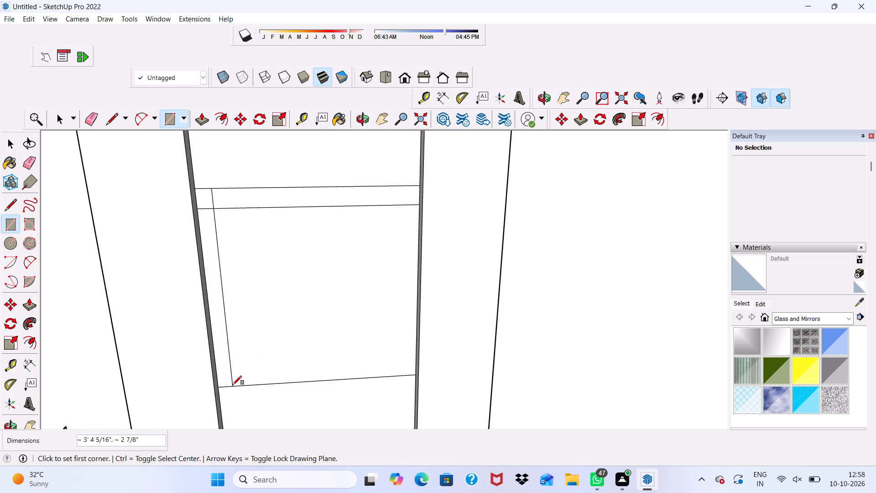
Draw a bottom border about 6 3/16" high and a full-height right border about 3 1/16" wide on the new frame.
{"action": "left_click", "coordinate": [233, 385]}
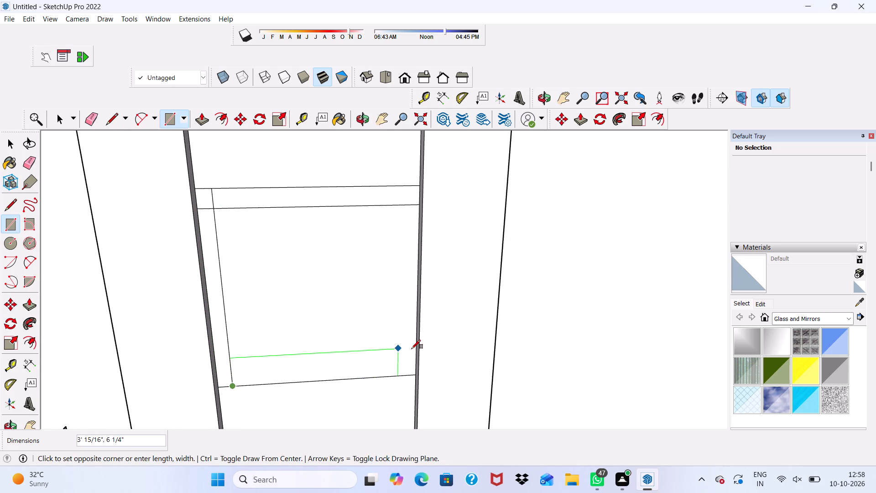
{"action": "left_click", "coordinate": [415, 349]}
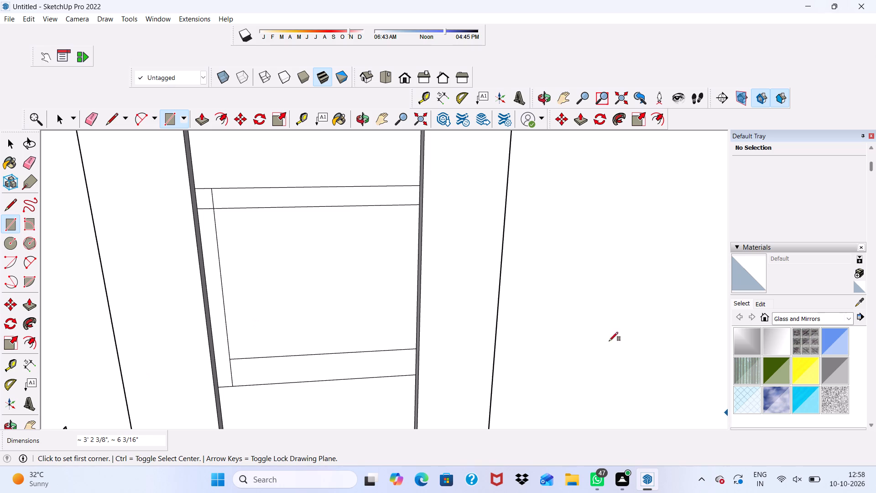
{"action": "left_click", "coordinate": [416, 187]}
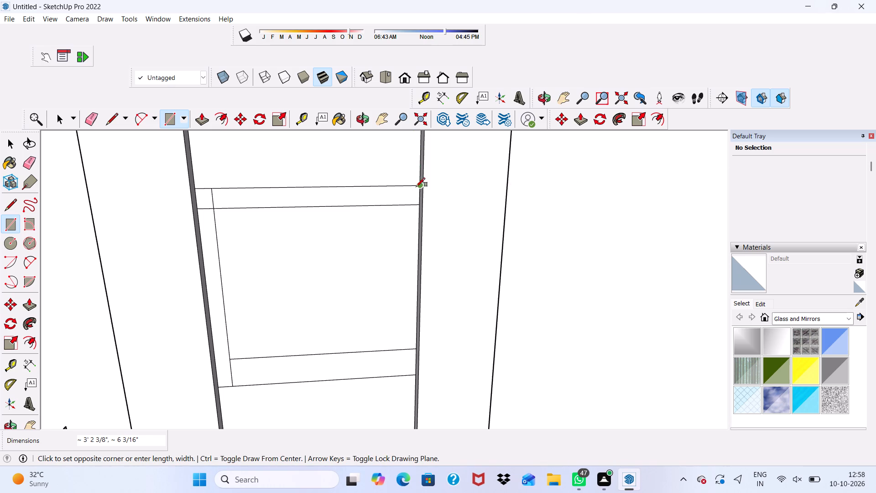
{"action": "left_click", "coordinate": [401, 373]}
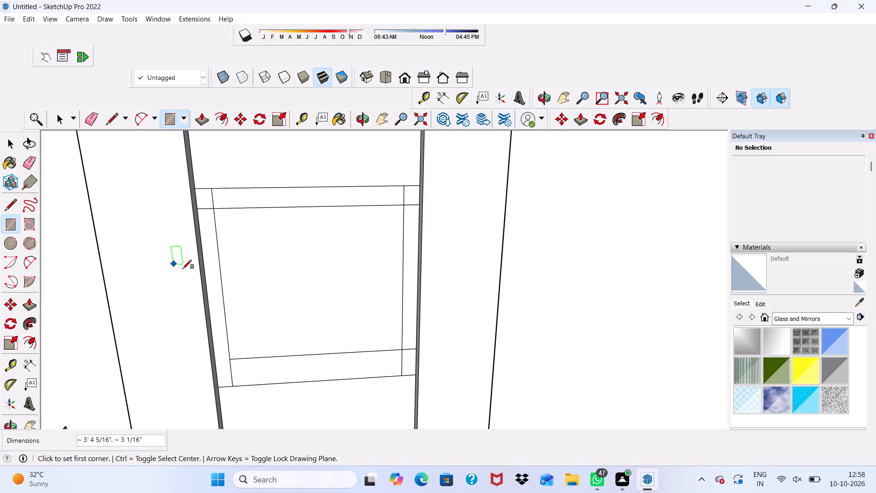
Draw a middle band about 3 11/16" high between the new frame's side borders, dividing it into two panels.
{"action": "left_click", "coordinate": [221, 276]}
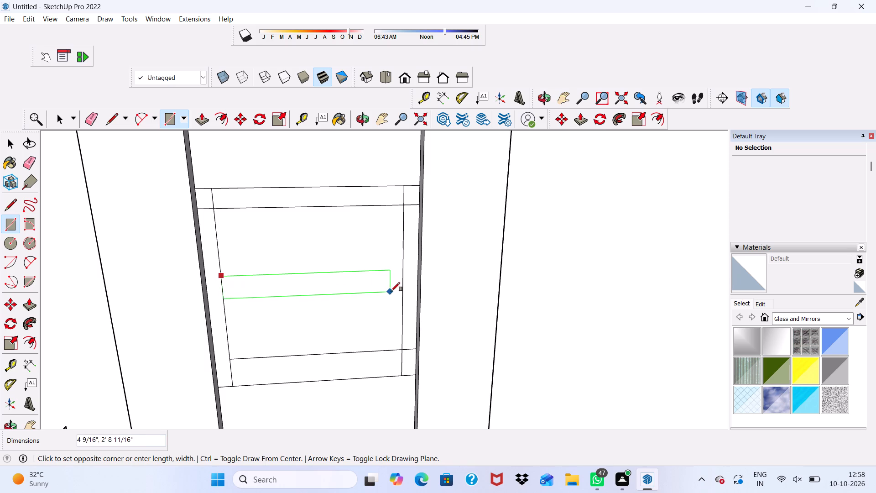
{"action": "left_click", "coordinate": [403, 287]}
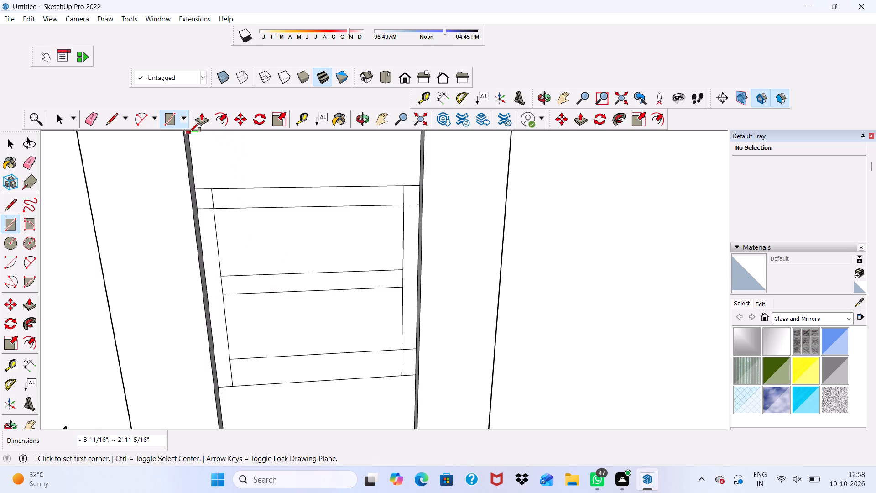
Erase the overlapping border line segments at the new frame's top corners and at the left end of its middle band.
{"action": "left_click", "coordinate": [93, 115]}
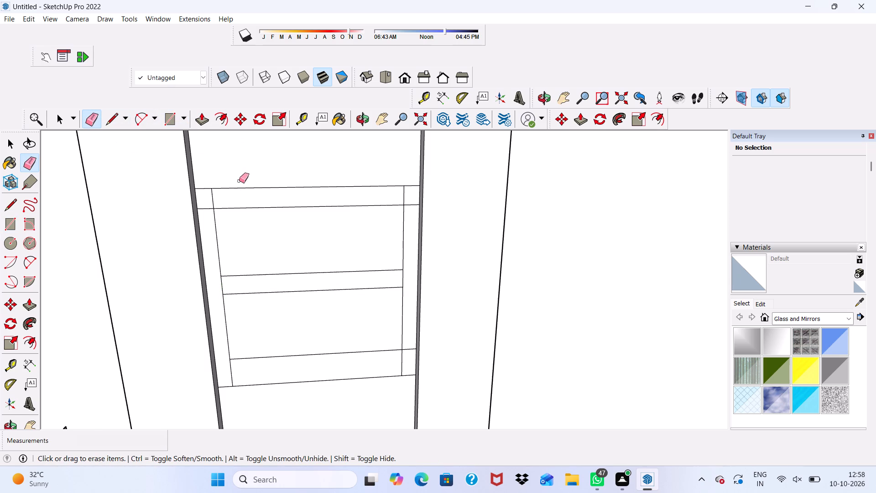
{"action": "left_click", "coordinate": [211, 196]}
{"action": "left_click_drag", "start_coordinate": [206, 205], "coordinate": [206, 213]}
{"action": "left_click", "coordinate": [222, 284]}
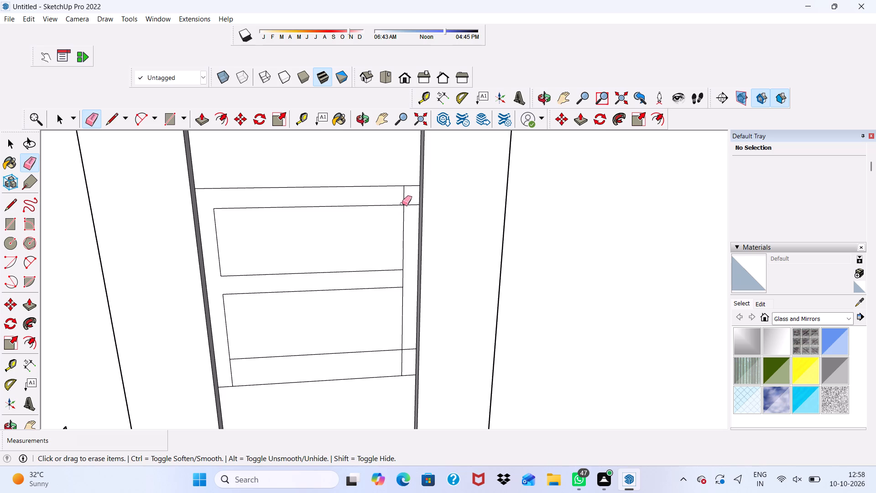
{"action": "left_click", "coordinate": [408, 199]}
{"action": "left_click_drag", "start_coordinate": [408, 199], "coordinate": [411, 207]}
{"action": "left_click_drag", "start_coordinate": [405, 196], "coordinate": [400, 196]}
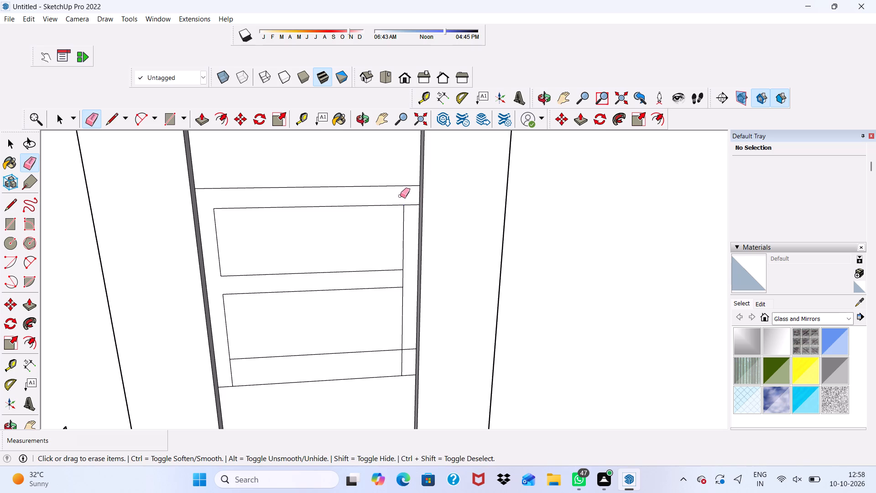
{"action": "left_click_drag", "start_coordinate": [407, 203], "coordinate": [410, 211]}
Erase the overlapping line segments at the frame's bottom corners and the middle band's right end, leaving two separate panel outlines.
{"action": "scroll", "coordinate": [409, 213], "scroll_direction": "down", "scroll_amount": 11}
{"action": "scroll", "coordinate": [392, 309], "scroll_direction": "up", "scroll_amount": 6}
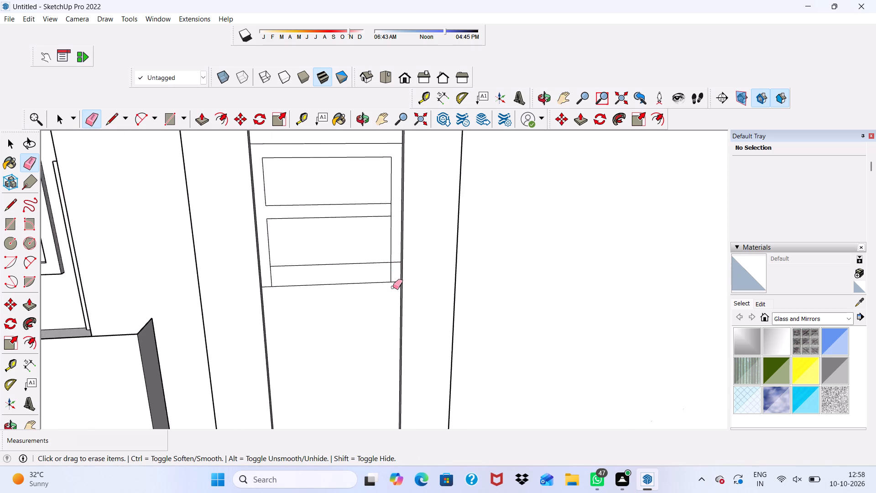
{"action": "scroll", "coordinate": [393, 287], "scroll_direction": "up", "scroll_amount": 9}
{"action": "left_click_drag", "start_coordinate": [406, 263], "coordinate": [392, 274]}
{"action": "left_click_drag", "start_coordinate": [388, 280], "coordinate": [365, 286]}
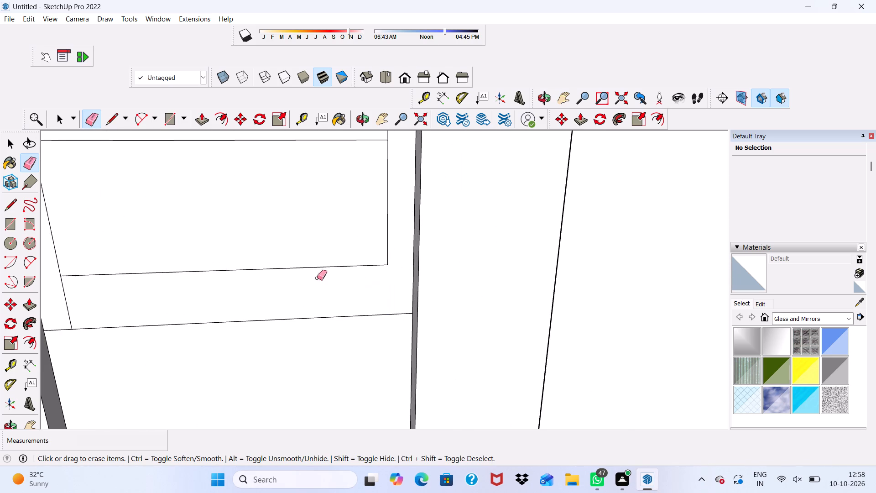
{"action": "left_click_drag", "start_coordinate": [70, 295], "coordinate": [62, 297]}
{"action": "scroll", "coordinate": [62, 297], "scroll_direction": "down", "scroll_amount": 12}
{"action": "scroll", "coordinate": [265, 238], "scroll_direction": "up", "scroll_amount": 9}
{"action": "left_click_drag", "start_coordinate": [222, 231], "coordinate": [231, 233]}
{"action": "scroll", "coordinate": [232, 233], "scroll_direction": "down", "scroll_amount": 9}
{"action": "key", "text": "space"}
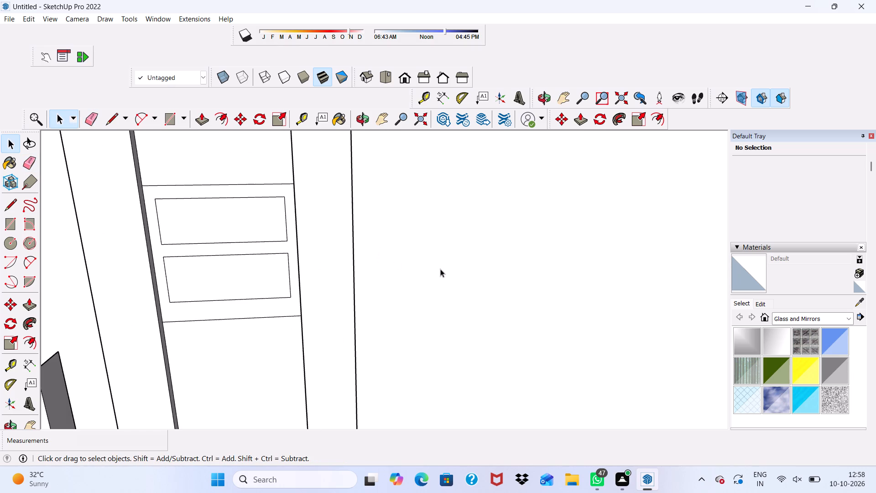
Recess the new frame's upper panel 7/8" with Push/Pull.
{"action": "scroll", "coordinate": [337, 241], "scroll_direction": "up", "scroll_amount": 2}
{"action": "left_click", "coordinate": [197, 238]}
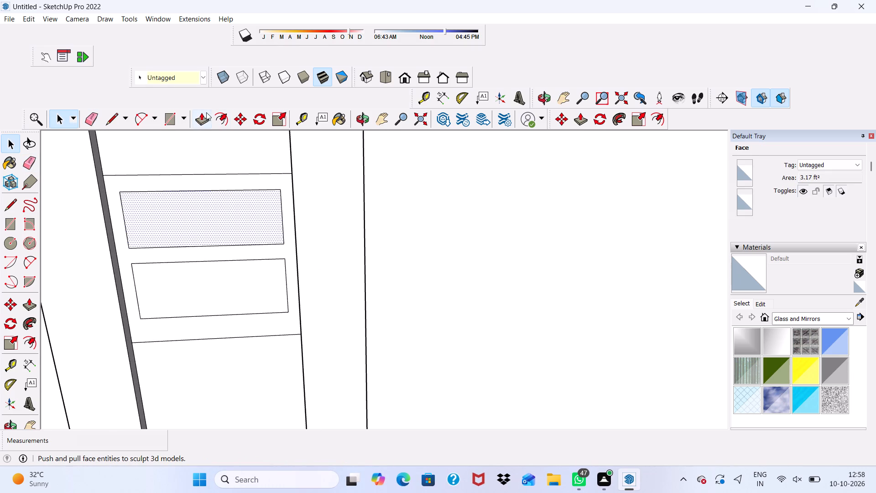
{"action": "left_click", "coordinate": [201, 116]}
{"action": "left_click_drag", "start_coordinate": [181, 229], "coordinate": [181, 225]}
{"action": "left_click", "coordinate": [181, 225]}
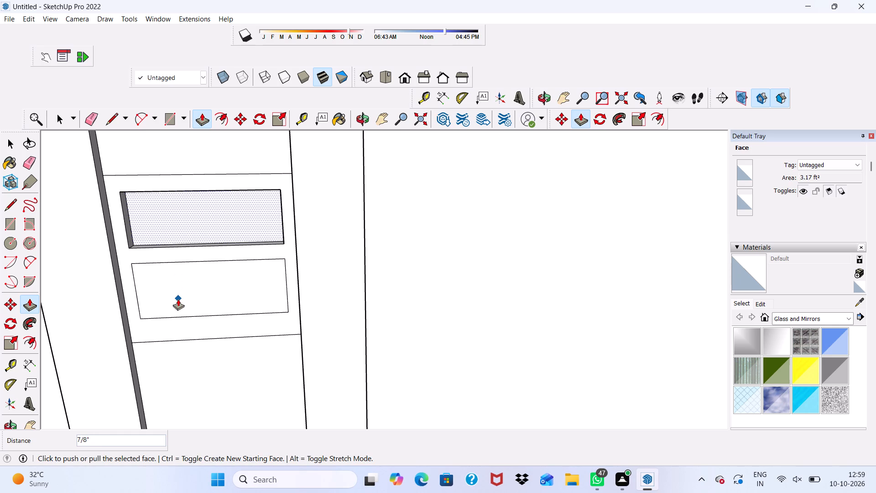
{"action": "key", "text": "space"}
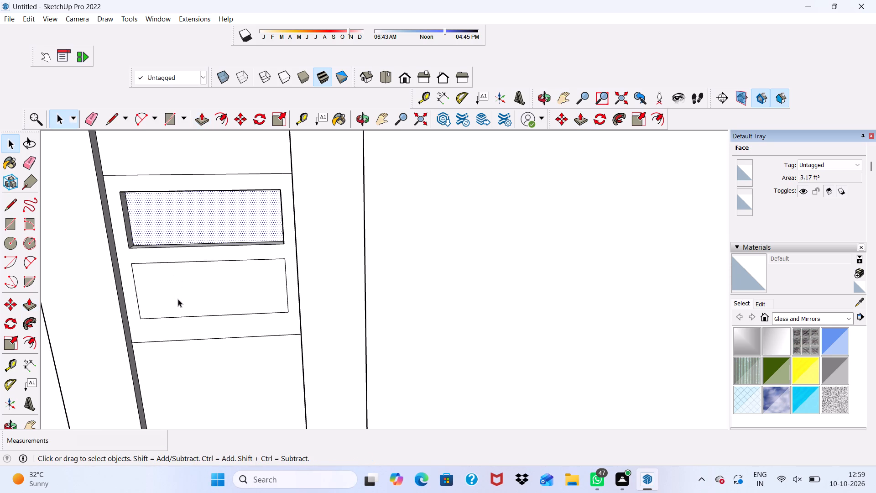
Recess the new frame's lower panel slightly with Push/Pull, to about the same depth as the upper panel, and clear the selection.
{"action": "left_click", "coordinate": [181, 302]}
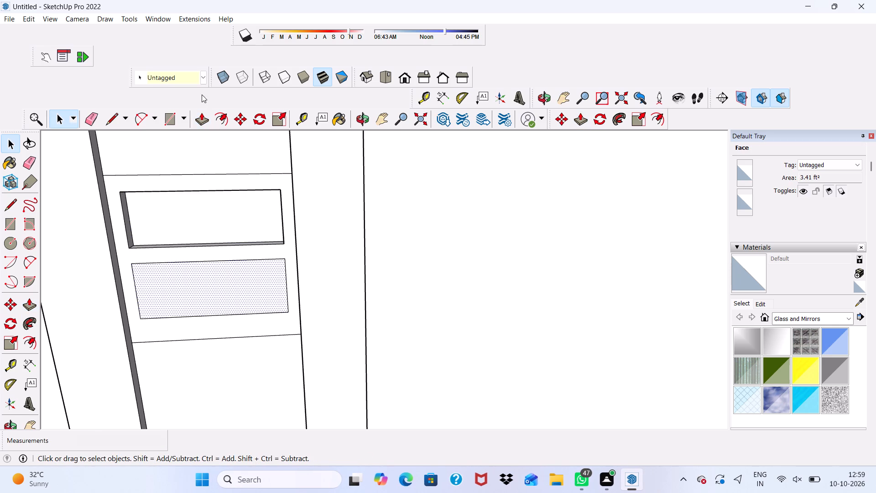
{"action": "left_click", "coordinate": [203, 115]}
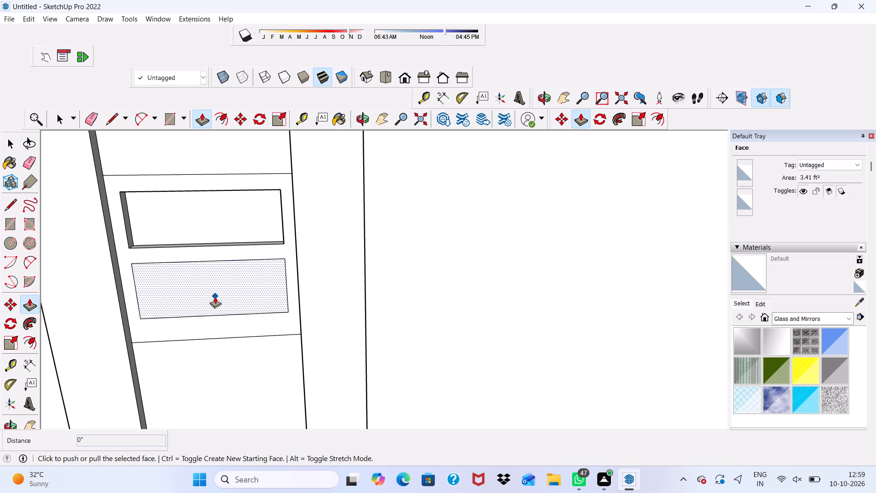
{"action": "left_click_drag", "start_coordinate": [215, 297], "coordinate": [217, 291]}
{"action": "left_click", "coordinate": [220, 288]}
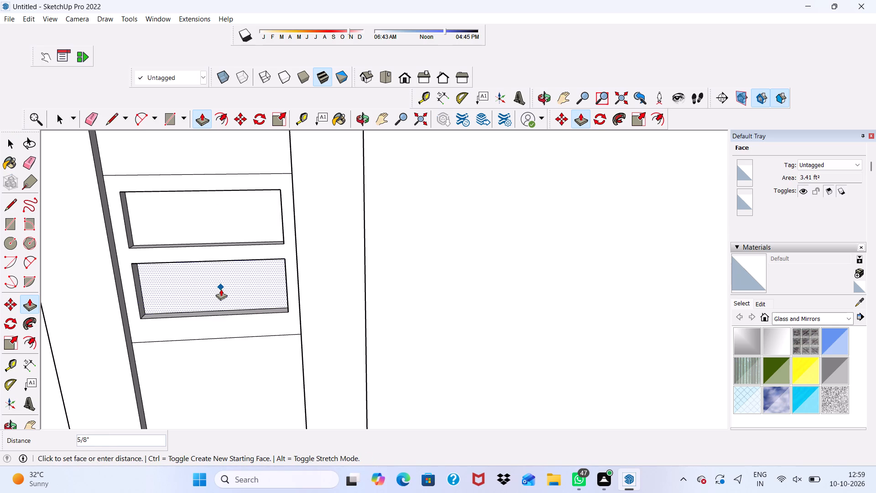
{"action": "left_click", "coordinate": [221, 289]}
{"action": "scroll", "coordinate": [221, 289], "scroll_direction": "down", "scroll_amount": 17}
{"action": "scroll", "coordinate": [222, 291], "scroll_direction": "up", "scroll_amount": 2}
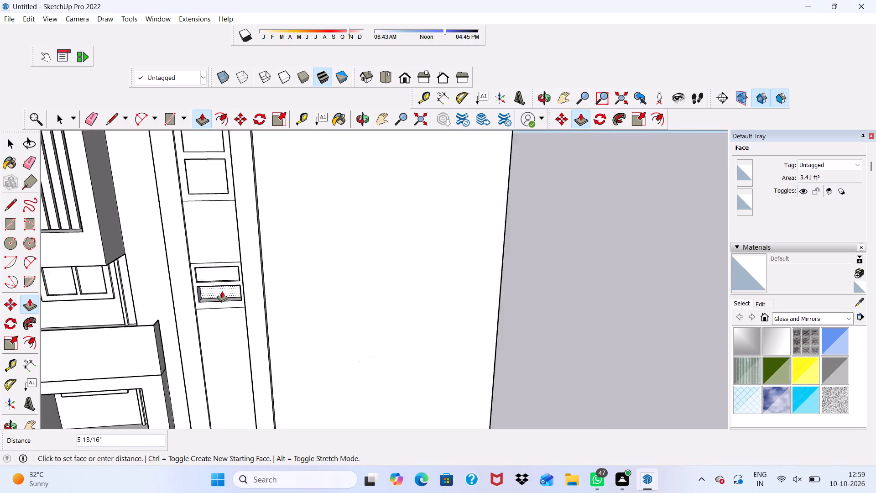
{"action": "scroll", "coordinate": [222, 291], "scroll_direction": "up", "scroll_amount": 15}
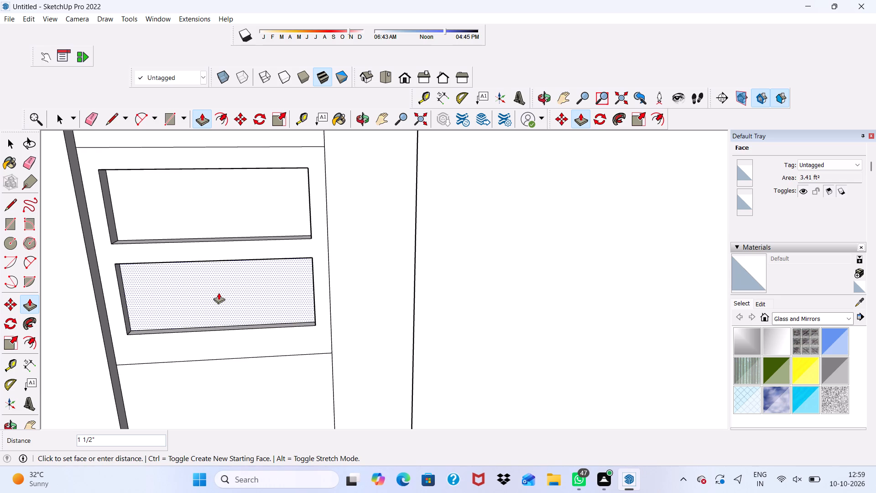
{"action": "left_click", "coordinate": [219, 293]}
{"action": "scroll", "coordinate": [219, 293], "scroll_direction": "down", "scroll_amount": 5}
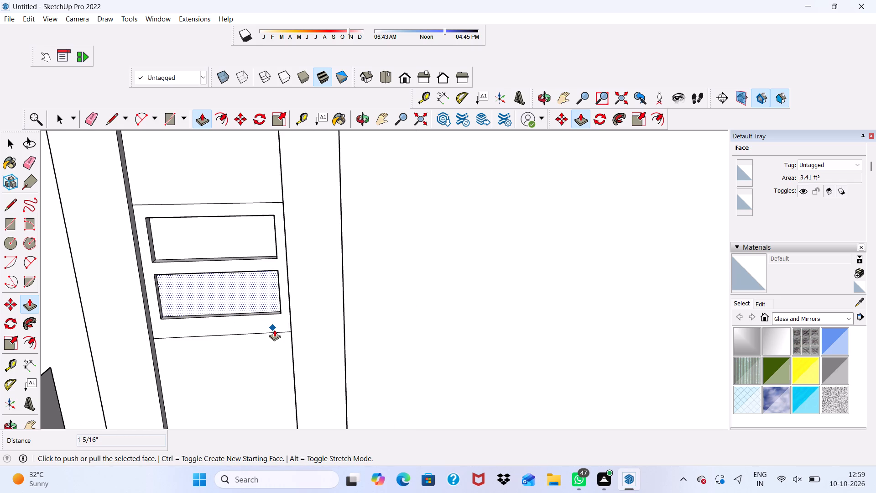
{"action": "key", "text": "space"}
{"action": "scroll", "coordinate": [274, 304], "scroll_direction": "down", "scroll_amount": 3}
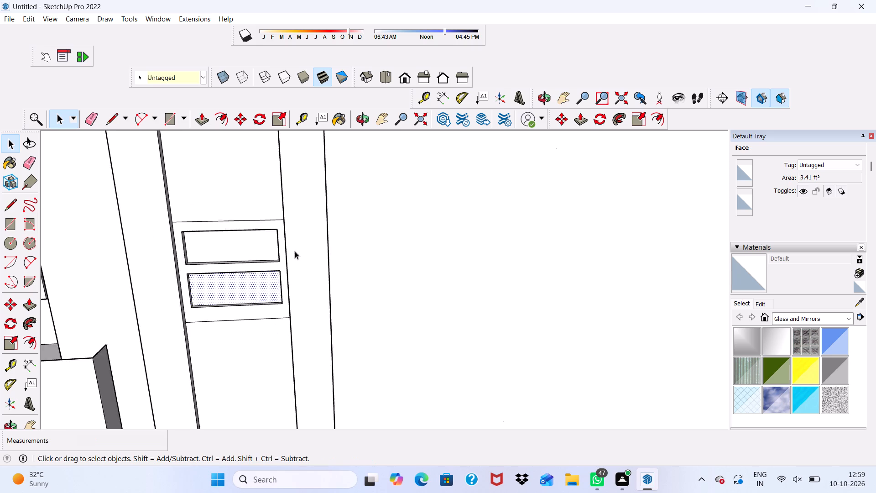
{"action": "scroll", "coordinate": [295, 251], "scroll_direction": "down", "scroll_amount": 4}
{"action": "scroll", "coordinate": [258, 214], "scroll_direction": "down", "scroll_amount": 6}
{"action": "left_click", "coordinate": [567, 281]}
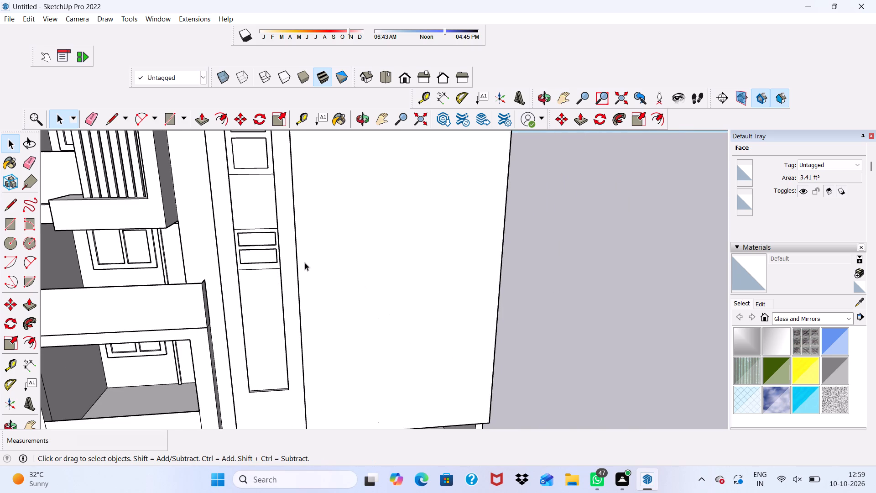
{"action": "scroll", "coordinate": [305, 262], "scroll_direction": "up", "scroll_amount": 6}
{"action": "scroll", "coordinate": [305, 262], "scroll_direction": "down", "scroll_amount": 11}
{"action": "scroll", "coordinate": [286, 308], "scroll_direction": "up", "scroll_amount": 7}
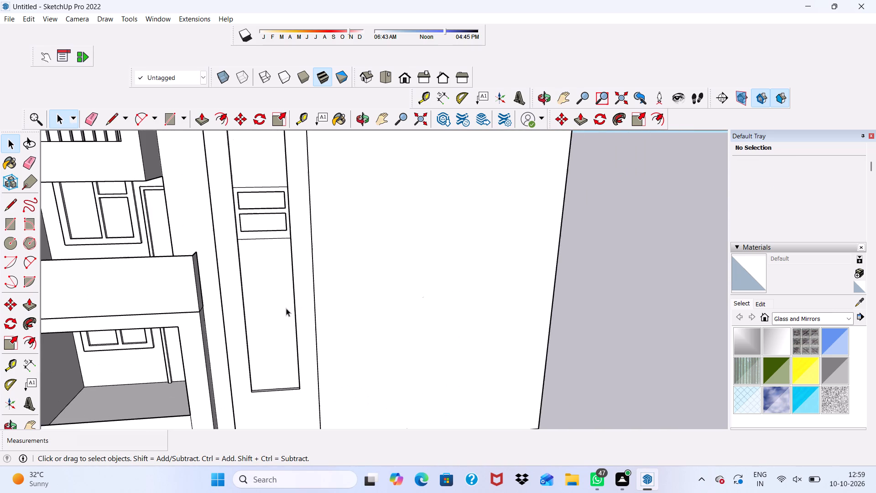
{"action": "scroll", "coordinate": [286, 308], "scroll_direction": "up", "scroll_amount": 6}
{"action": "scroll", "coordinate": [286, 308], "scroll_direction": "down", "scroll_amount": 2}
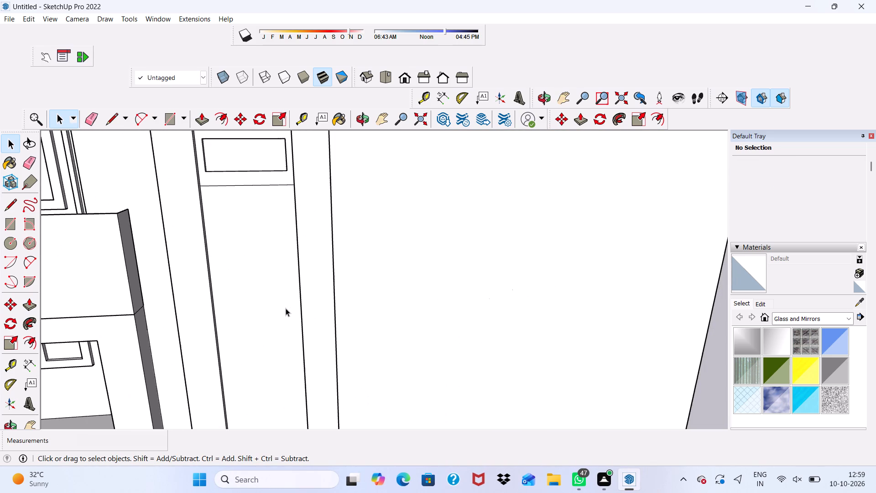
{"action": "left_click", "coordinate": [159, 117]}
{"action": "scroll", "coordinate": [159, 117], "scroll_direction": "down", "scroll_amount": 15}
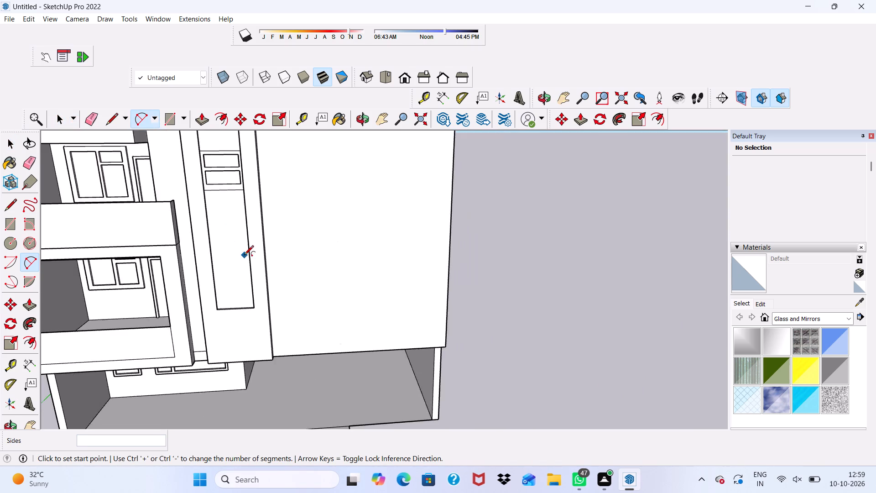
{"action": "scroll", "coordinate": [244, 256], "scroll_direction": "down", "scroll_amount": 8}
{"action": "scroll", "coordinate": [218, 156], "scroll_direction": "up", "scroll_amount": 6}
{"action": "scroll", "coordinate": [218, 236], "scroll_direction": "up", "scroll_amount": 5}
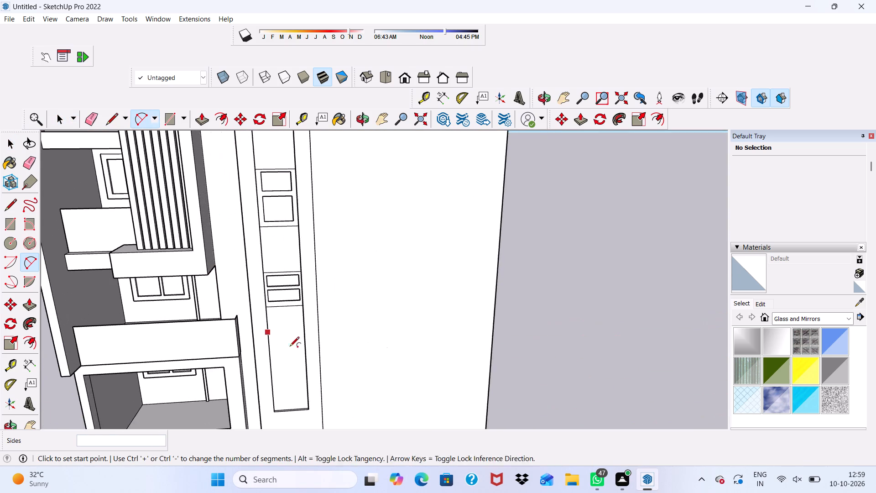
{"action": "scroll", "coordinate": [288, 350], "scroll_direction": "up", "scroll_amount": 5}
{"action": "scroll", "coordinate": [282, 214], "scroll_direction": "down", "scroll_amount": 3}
Draw a rectangle about 5' 4 1/16" high and 3' 5 1/4" wide across the bottom end of the vertical strip as another frame.
{"action": "left_click", "coordinate": [174, 122]}
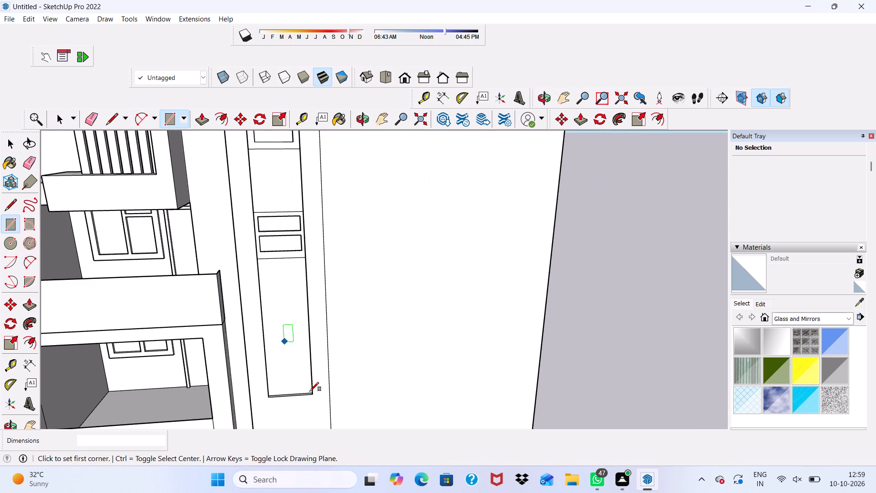
{"action": "scroll", "coordinate": [294, 434], "scroll_direction": "up", "scroll_amount": 5}
{"action": "scroll", "coordinate": [270, 376], "scroll_direction": "up", "scroll_amount": 12}
{"action": "middle_click_drag", "start_coordinate": [278, 409], "coordinate": [249, 419]}
{"action": "scroll", "coordinate": [243, 412], "scroll_direction": "up", "scroll_amount": 4}
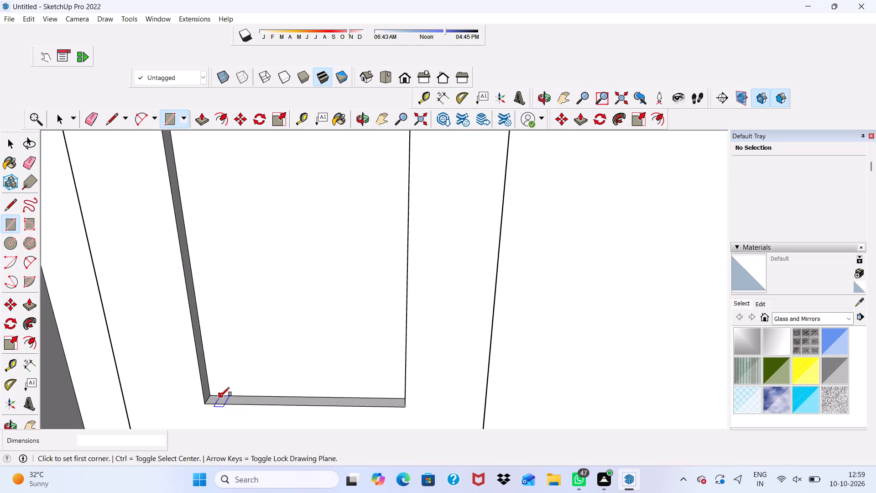
{"action": "scroll", "coordinate": [220, 396], "scroll_direction": "up", "scroll_amount": 13}
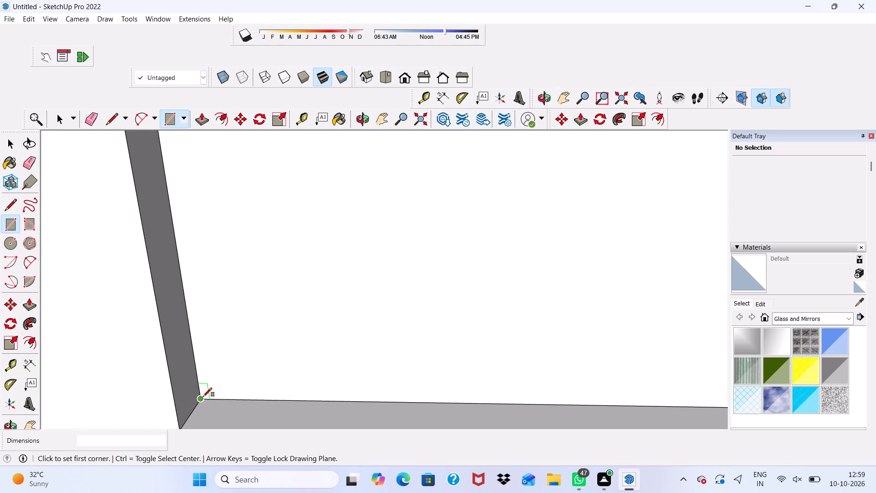
{"action": "left_click", "coordinate": [203, 397]}
{"action": "scroll", "coordinate": [203, 397], "scroll_direction": "down", "scroll_amount": 5}
{"action": "scroll", "coordinate": [446, 326], "scroll_direction": "down", "scroll_amount": 4}
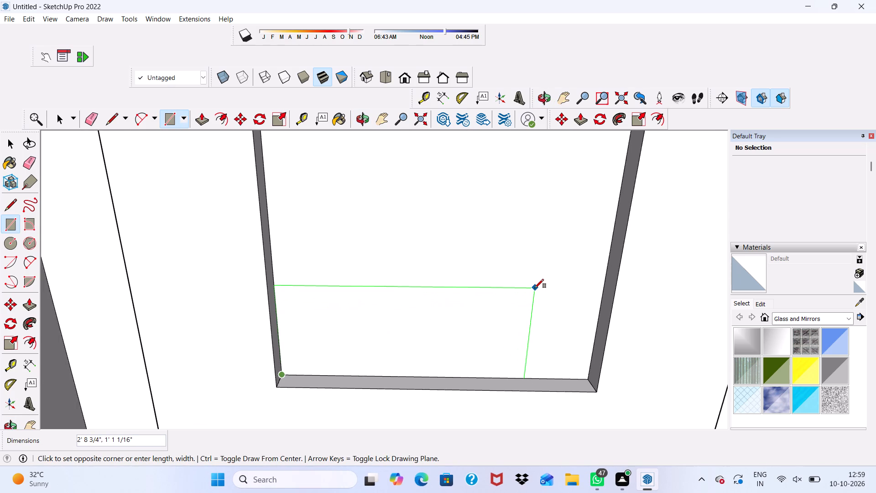
{"action": "scroll", "coordinate": [570, 186], "scroll_direction": "up", "scroll_amount": 2}
{"action": "scroll", "coordinate": [576, 184], "scroll_direction": "down", "scroll_amount": 4}
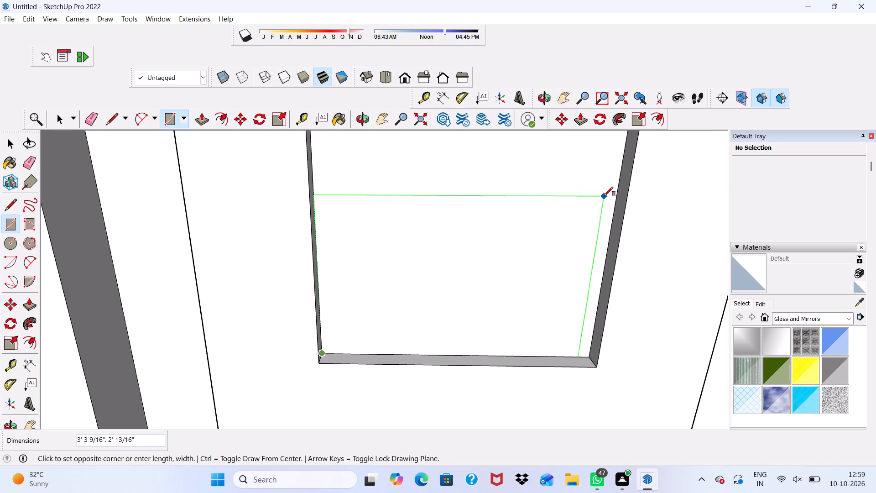
{"action": "scroll", "coordinate": [632, 157], "scroll_direction": "down", "scroll_amount": 19}
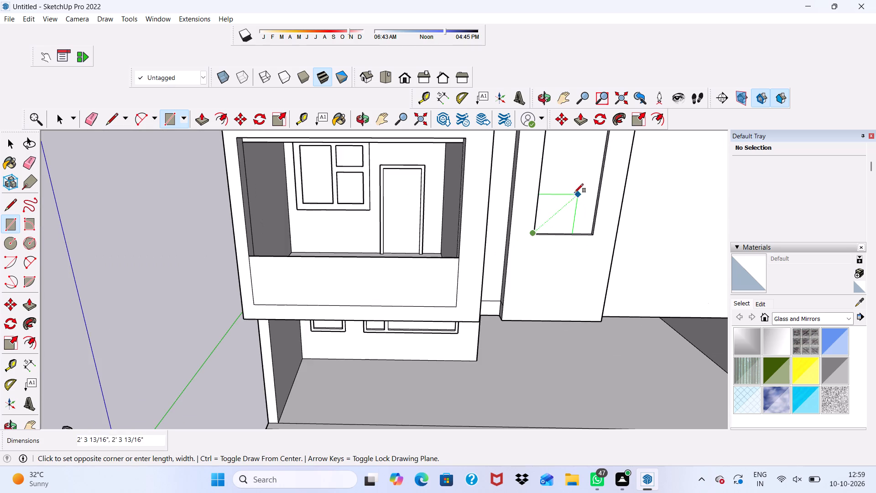
{"action": "scroll", "coordinate": [571, 178], "scroll_direction": "up", "scroll_amount": 6}
{"action": "scroll", "coordinate": [507, 176], "scroll_direction": "down", "scroll_amount": 9}
{"action": "scroll", "coordinate": [568, 158], "scroll_direction": "up", "scroll_amount": 4}
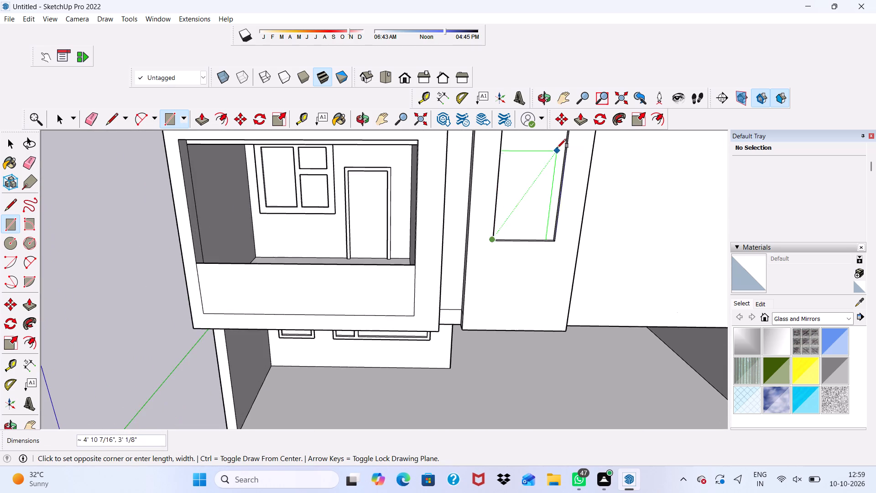
{"action": "scroll", "coordinate": [557, 148], "scroll_direction": "up", "scroll_amount": 2}
{"action": "scroll", "coordinate": [552, 154], "scroll_direction": "down", "scroll_amount": 1}
{"action": "middle_click_drag", "start_coordinate": [552, 154], "coordinate": [434, 172]}
{"action": "middle_click_drag", "start_coordinate": [425, 176], "coordinate": [470, 178]}
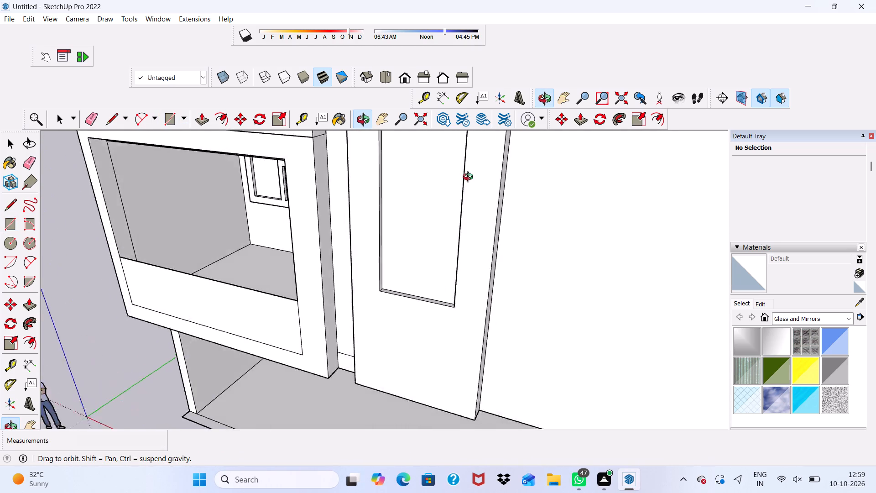
{"action": "middle_click_drag", "start_coordinate": [470, 178], "coordinate": [566, 179]}
{"action": "scroll", "coordinate": [527, 160], "scroll_direction": "up", "scroll_amount": 4}
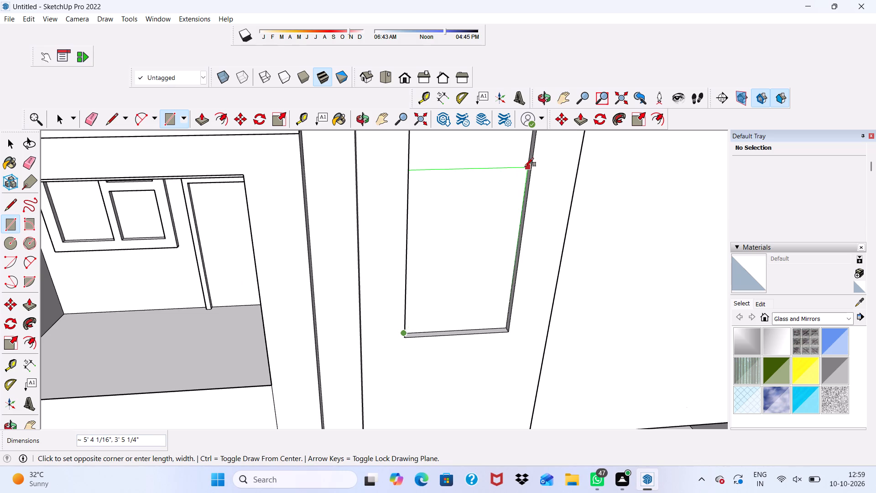
{"action": "left_click", "coordinate": [525, 167]}
Draw a rectangle about 3 5/8" high and 3' 5 1/4" wide across the top of the bottom frame as its top band.
{"action": "middle_click_drag", "start_coordinate": [475, 201], "coordinate": [381, 199]}
{"action": "scroll", "coordinate": [293, 184], "scroll_direction": "up", "scroll_amount": 6}
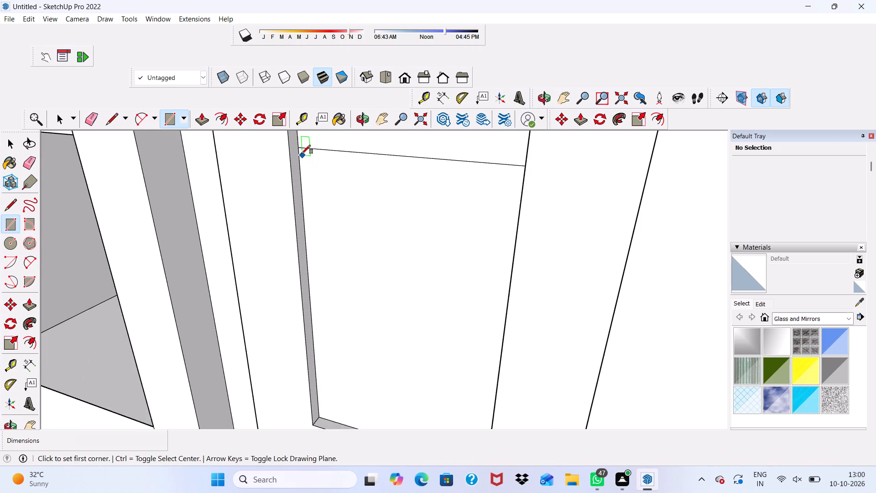
{"action": "scroll", "coordinate": [302, 154], "scroll_direction": "up", "scroll_amount": 2}
{"action": "left_click", "coordinate": [299, 147]}
{"action": "scroll", "coordinate": [310, 185], "scroll_direction": "down", "scroll_amount": 9}
{"action": "middle_click_drag", "start_coordinate": [370, 219], "coordinate": [371, 219]}
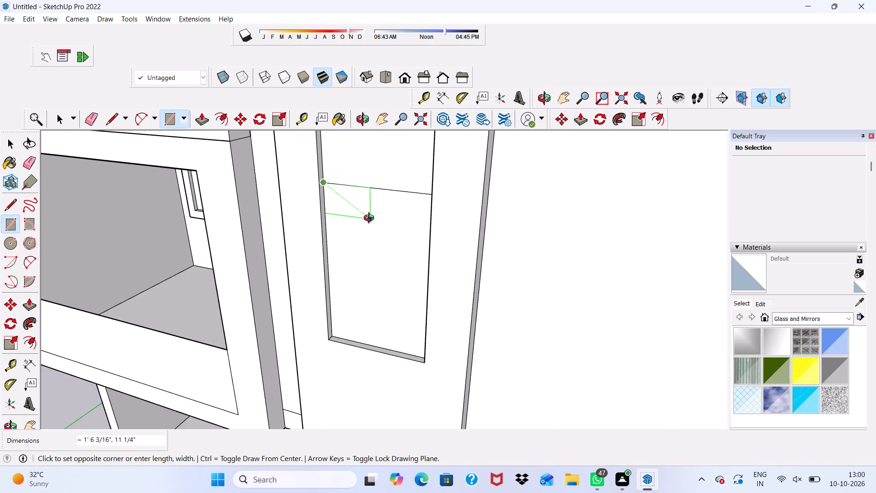
{"action": "middle_click_drag", "start_coordinate": [371, 219], "coordinate": [454, 210]}
{"action": "scroll", "coordinate": [490, 176], "scroll_direction": "up", "scroll_amount": 4}
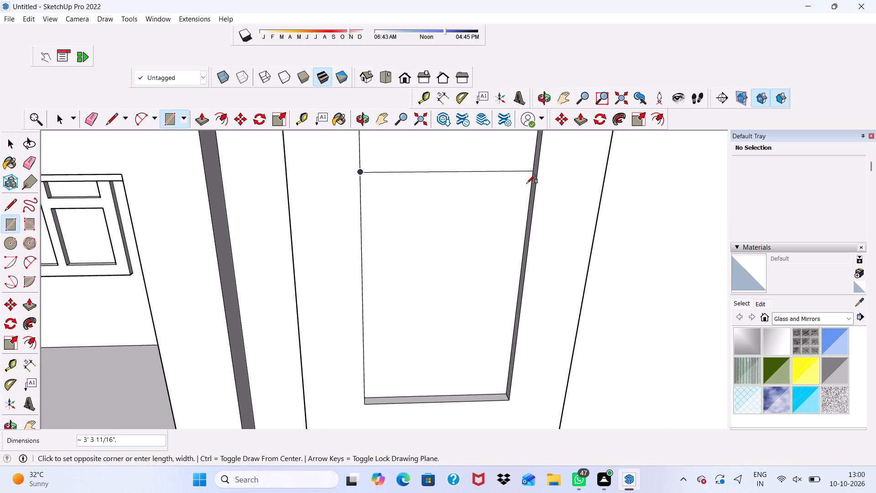
{"action": "scroll", "coordinate": [527, 184], "scroll_direction": "up", "scroll_amount": 4}
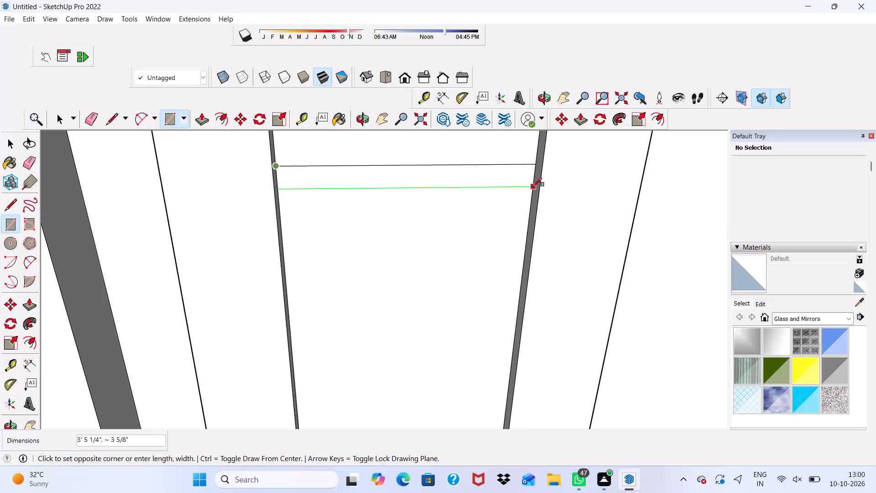
{"action": "left_click", "coordinate": [533, 187]}
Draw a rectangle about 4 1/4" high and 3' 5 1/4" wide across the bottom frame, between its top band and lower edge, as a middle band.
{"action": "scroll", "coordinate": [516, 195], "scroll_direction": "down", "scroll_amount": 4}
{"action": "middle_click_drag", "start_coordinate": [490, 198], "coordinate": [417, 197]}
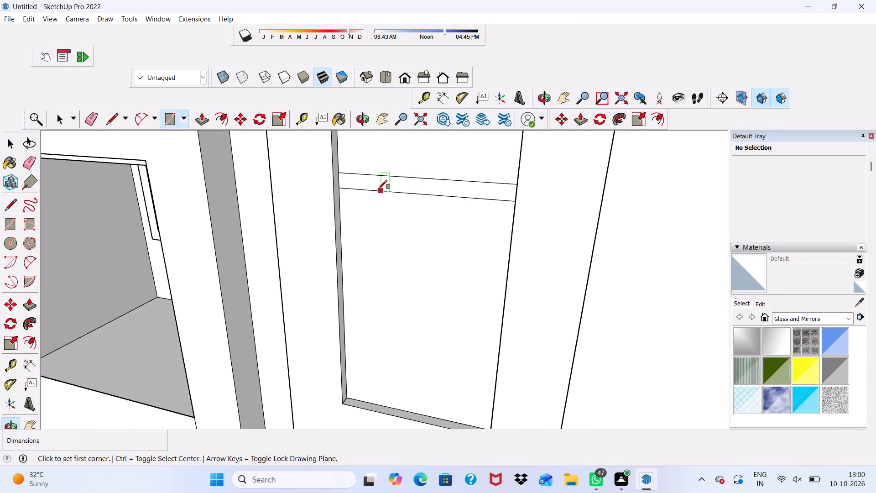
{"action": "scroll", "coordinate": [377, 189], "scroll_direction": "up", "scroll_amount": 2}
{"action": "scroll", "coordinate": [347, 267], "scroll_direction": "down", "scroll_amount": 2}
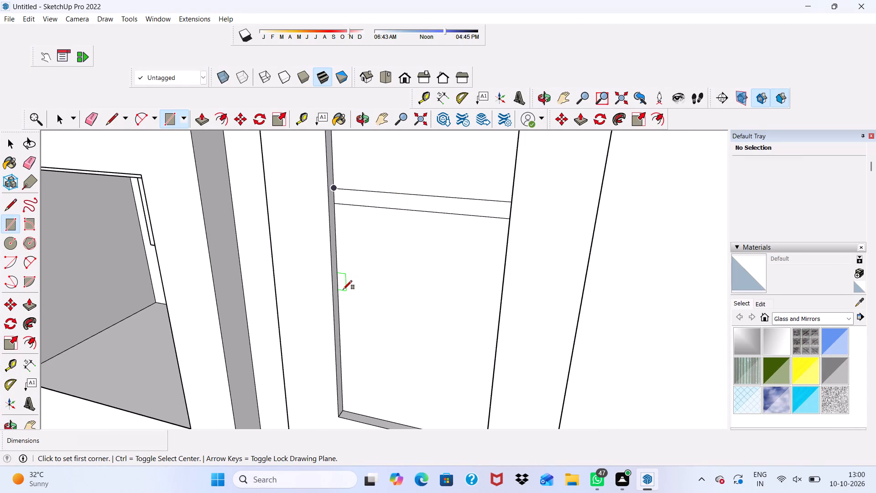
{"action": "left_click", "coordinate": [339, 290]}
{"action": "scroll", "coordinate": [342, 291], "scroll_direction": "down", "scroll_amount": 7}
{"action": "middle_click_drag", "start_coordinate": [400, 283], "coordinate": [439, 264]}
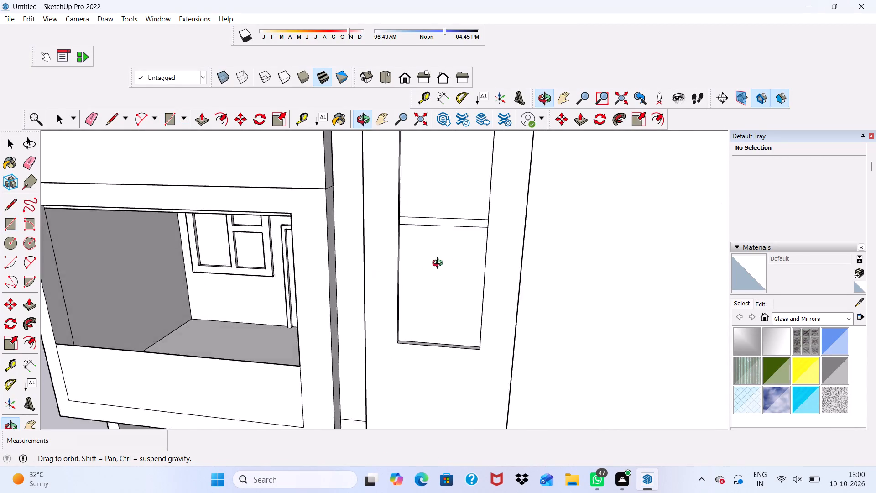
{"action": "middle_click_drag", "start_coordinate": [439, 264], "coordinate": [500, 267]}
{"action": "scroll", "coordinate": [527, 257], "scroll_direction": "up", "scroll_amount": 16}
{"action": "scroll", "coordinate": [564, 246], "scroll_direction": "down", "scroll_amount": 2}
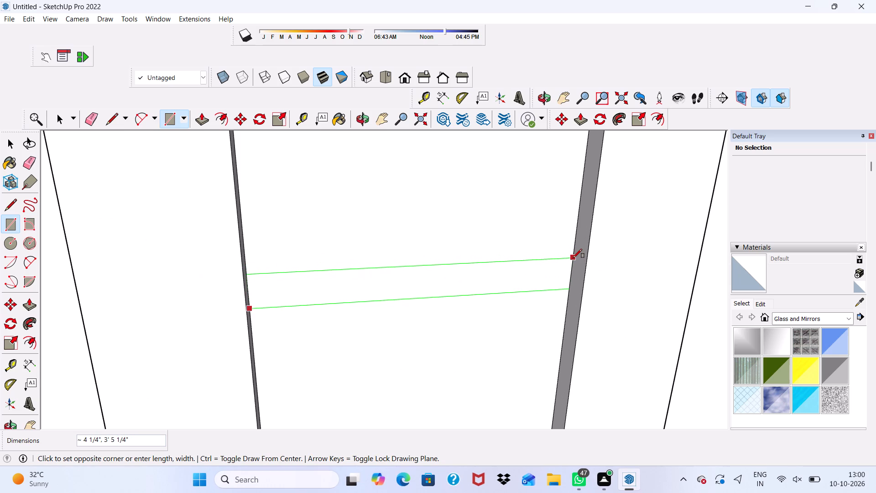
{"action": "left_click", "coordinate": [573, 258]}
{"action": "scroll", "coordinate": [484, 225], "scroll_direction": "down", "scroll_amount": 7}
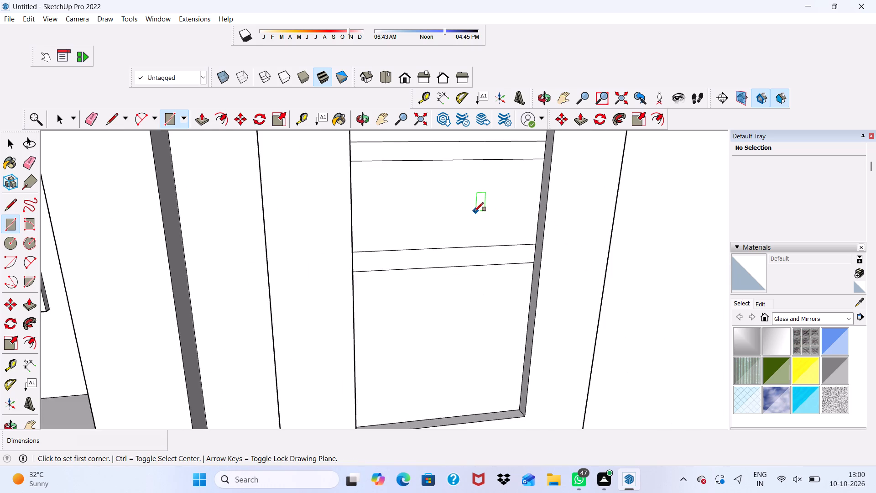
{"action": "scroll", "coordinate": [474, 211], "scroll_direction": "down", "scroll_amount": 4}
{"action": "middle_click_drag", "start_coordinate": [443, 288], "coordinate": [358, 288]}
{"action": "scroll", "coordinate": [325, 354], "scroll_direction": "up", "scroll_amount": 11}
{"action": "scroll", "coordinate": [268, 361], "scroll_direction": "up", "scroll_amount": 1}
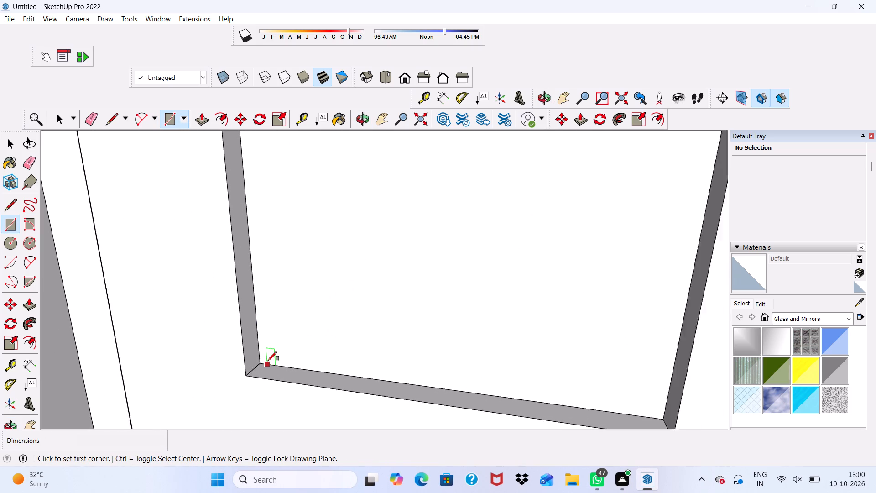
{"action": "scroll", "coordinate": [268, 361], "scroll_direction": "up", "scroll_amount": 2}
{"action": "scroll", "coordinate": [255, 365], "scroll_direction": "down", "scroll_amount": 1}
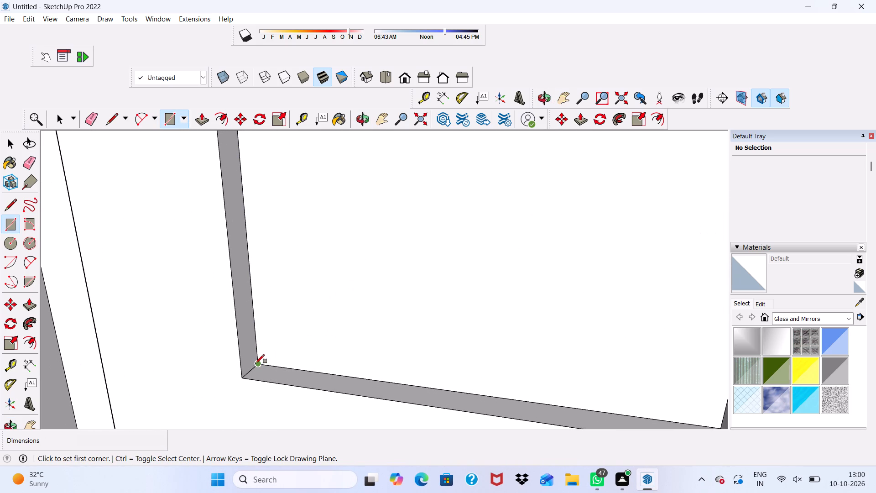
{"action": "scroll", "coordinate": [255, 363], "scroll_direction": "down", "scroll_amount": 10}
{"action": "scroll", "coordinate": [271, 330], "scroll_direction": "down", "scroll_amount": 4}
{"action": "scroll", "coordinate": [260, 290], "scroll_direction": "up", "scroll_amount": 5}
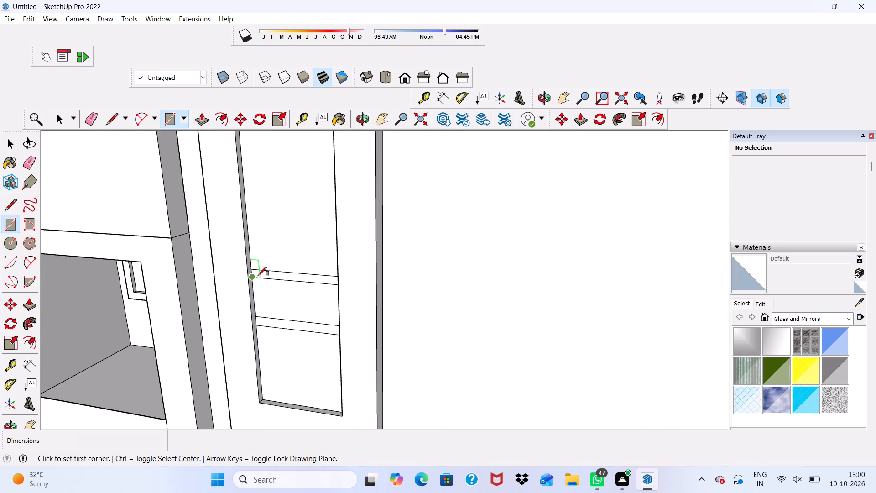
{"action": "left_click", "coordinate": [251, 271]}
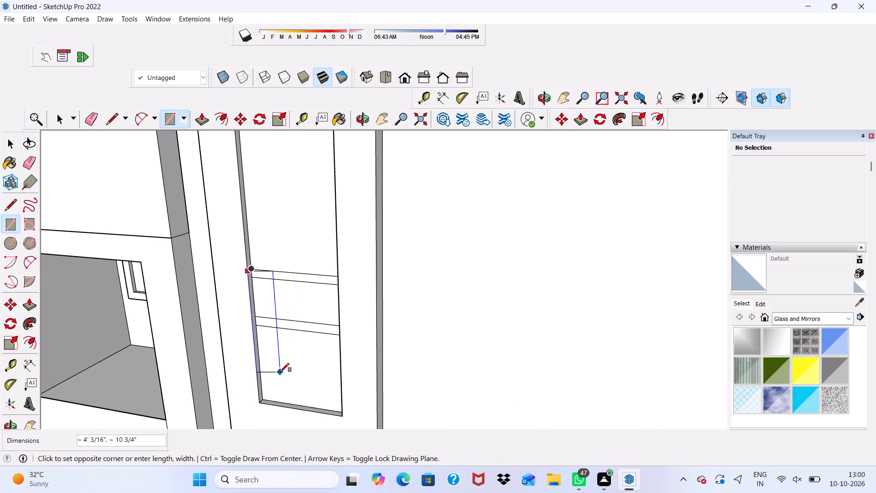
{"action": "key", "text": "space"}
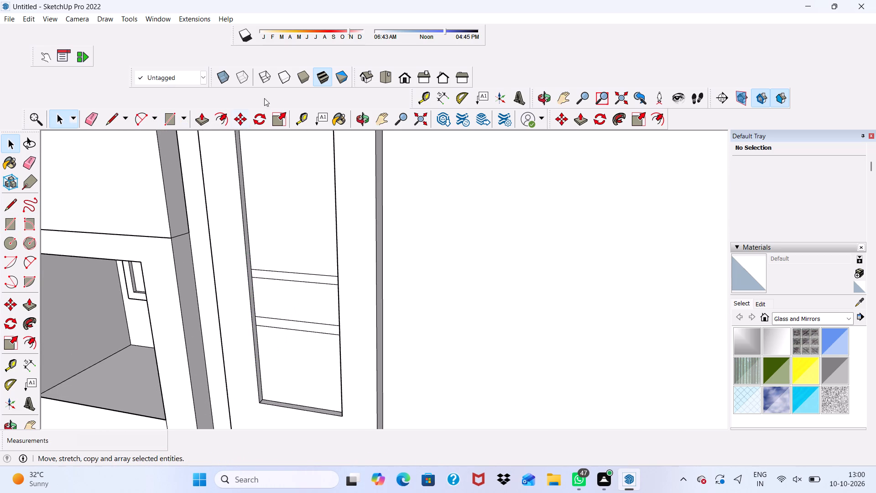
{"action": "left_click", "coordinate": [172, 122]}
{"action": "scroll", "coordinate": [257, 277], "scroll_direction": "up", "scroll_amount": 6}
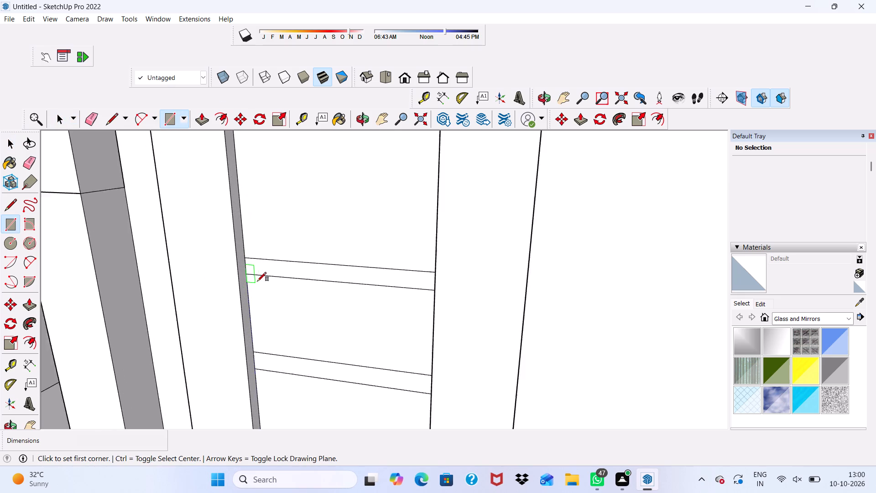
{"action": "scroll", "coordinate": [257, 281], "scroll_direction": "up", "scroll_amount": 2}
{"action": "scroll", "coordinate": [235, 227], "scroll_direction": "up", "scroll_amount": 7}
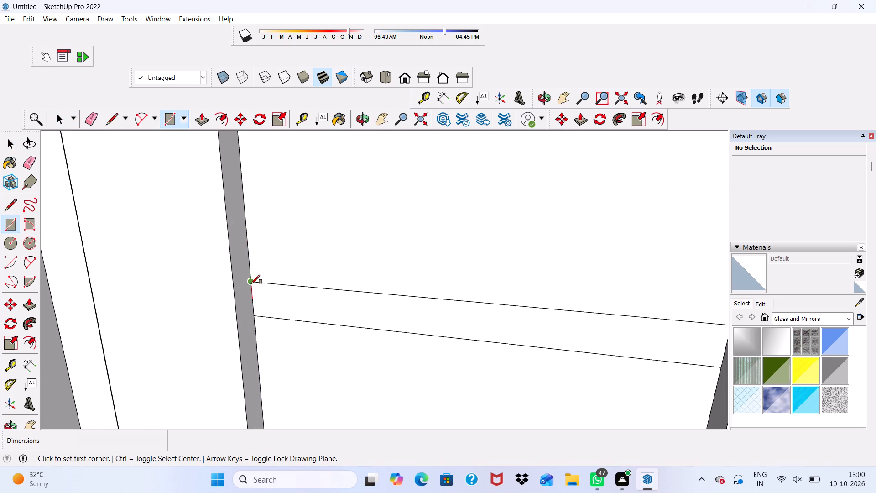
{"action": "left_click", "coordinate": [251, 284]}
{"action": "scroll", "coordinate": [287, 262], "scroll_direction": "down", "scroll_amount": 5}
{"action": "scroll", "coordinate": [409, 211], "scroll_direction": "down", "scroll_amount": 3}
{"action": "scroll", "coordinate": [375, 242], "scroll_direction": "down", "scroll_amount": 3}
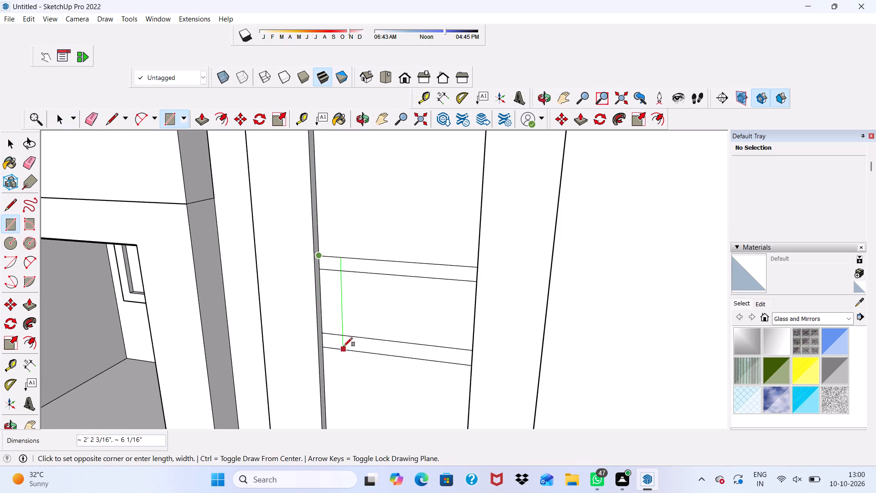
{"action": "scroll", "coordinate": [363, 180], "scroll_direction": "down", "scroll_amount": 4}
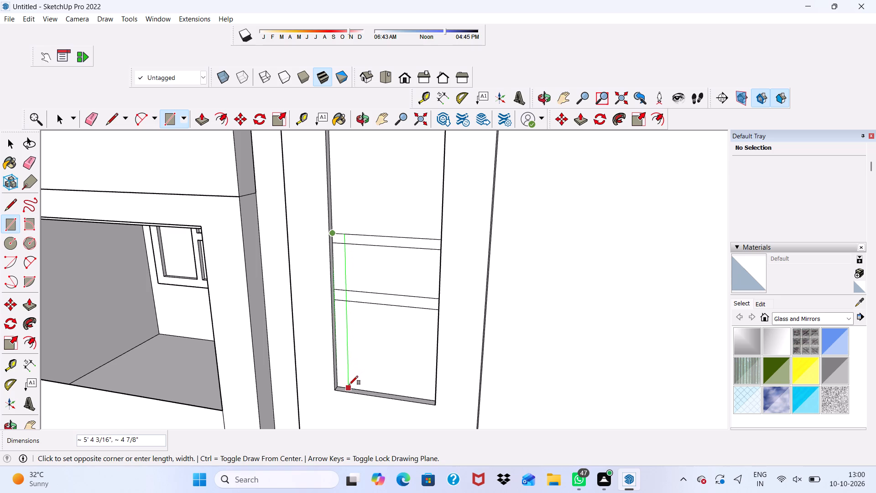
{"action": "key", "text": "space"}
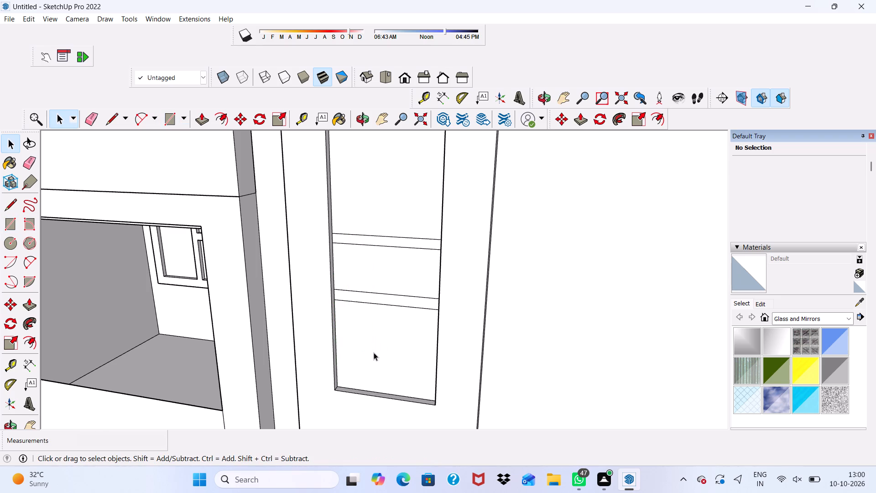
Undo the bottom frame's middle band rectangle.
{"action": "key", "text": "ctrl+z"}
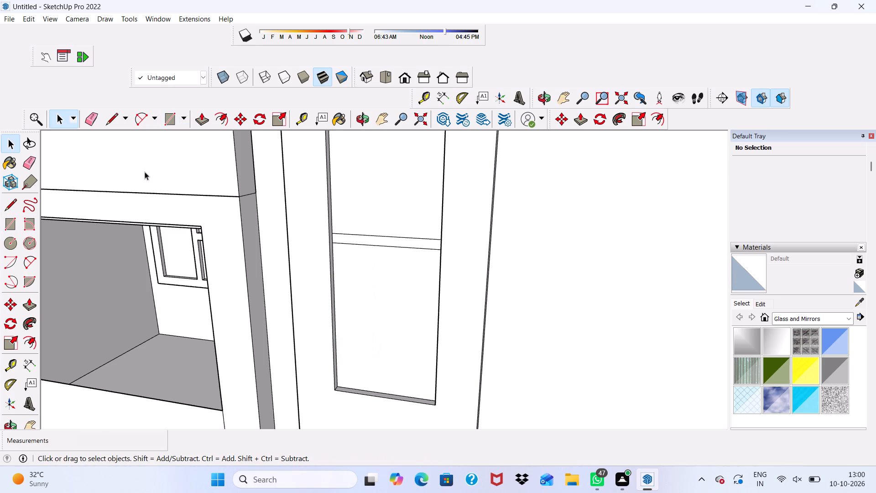
Draw a rectangle about 4 1/8" high and 3' 5 1/4" wide across the middle of the bottom frame as its middle band.
{"action": "left_click", "coordinate": [164, 108]}
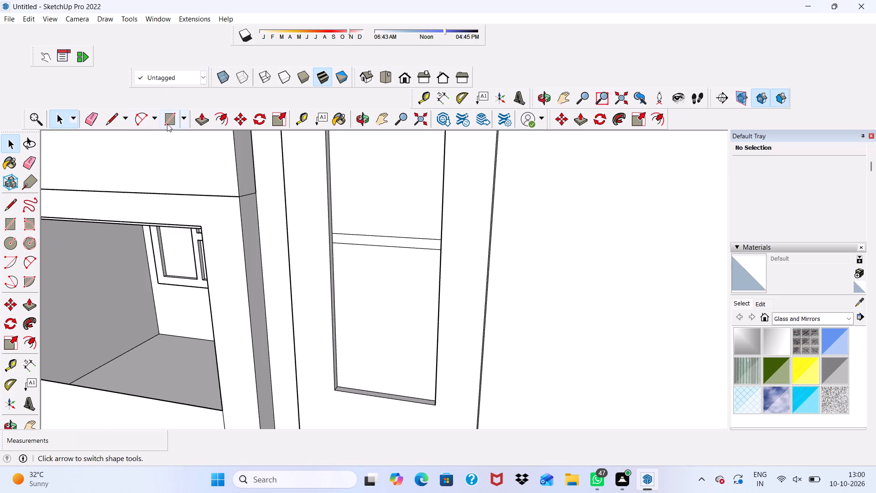
{"action": "left_click", "coordinate": [177, 119]}
{"action": "scroll", "coordinate": [392, 311], "scroll_direction": "up", "scroll_amount": 4}
{"action": "middle_click_drag", "start_coordinate": [381, 296], "coordinate": [376, 299]}
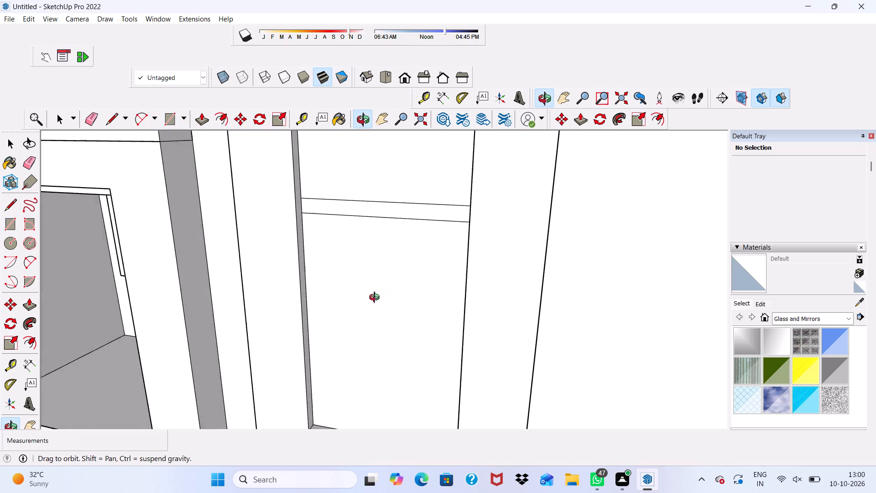
{"action": "middle_click_drag", "start_coordinate": [376, 299], "coordinate": [326, 316]}
{"action": "scroll", "coordinate": [325, 316], "scroll_direction": "up", "scroll_amount": 4}
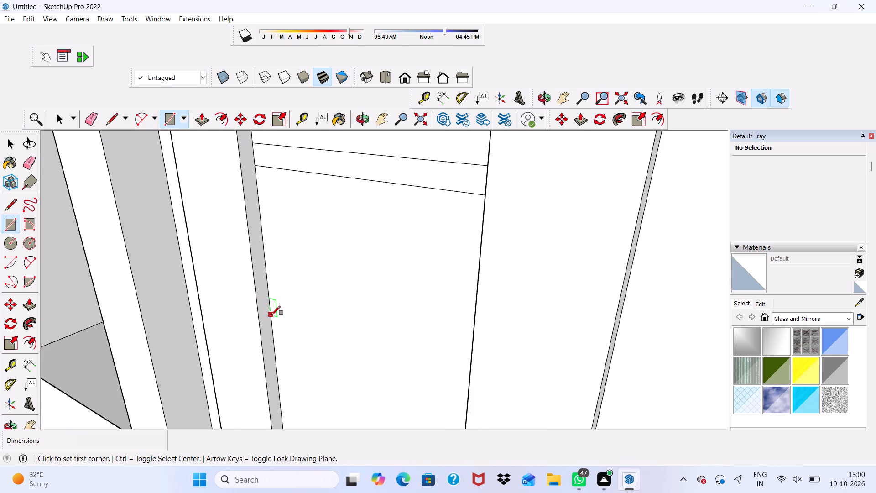
{"action": "left_click", "coordinate": [271, 315]}
{"action": "scroll", "coordinate": [302, 311], "scroll_direction": "down", "scroll_amount": 7}
{"action": "middle_click_drag", "start_coordinate": [337, 314], "coordinate": [480, 286]}
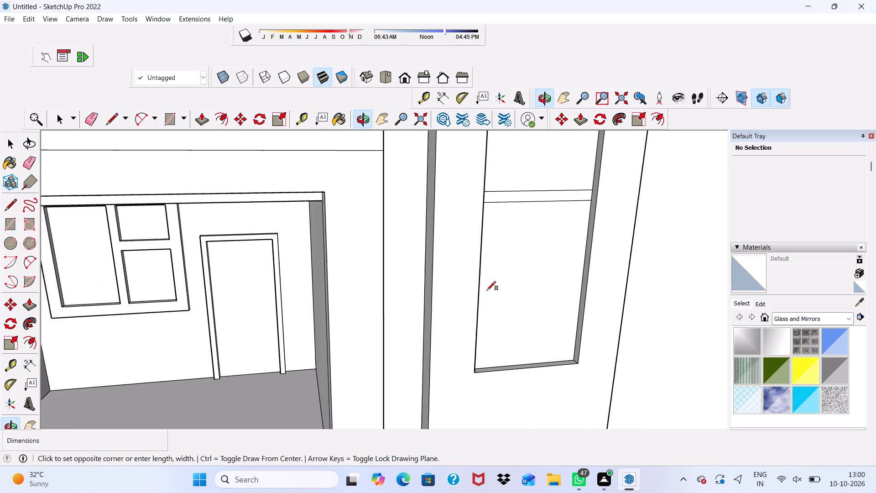
{"action": "scroll", "coordinate": [577, 275], "scroll_direction": "up", "scroll_amount": 8}
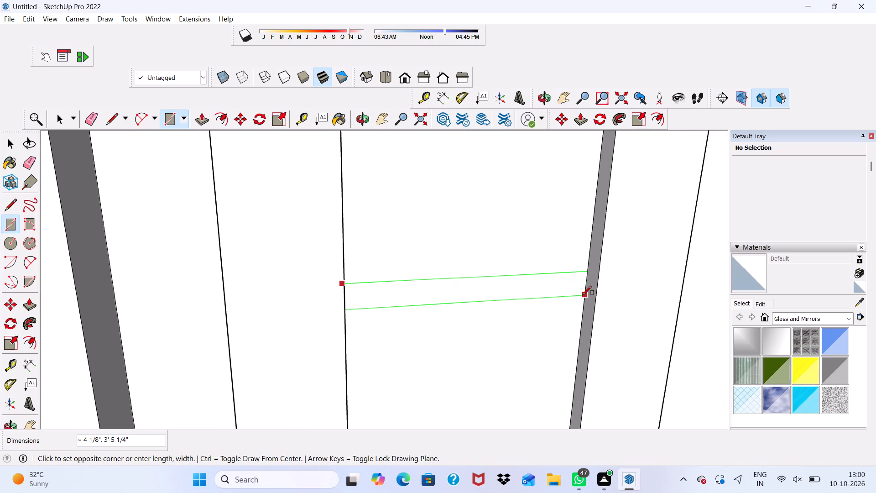
{"action": "left_click", "coordinate": [583, 295]}
Draw a rectangle about 5' 4 3/16" high and 3 9/16" wide along the bottom frame's left side, from its top corner to the lower edge.
{"action": "scroll", "coordinate": [354, 280], "scroll_direction": "down", "scroll_amount": 4}
{"action": "scroll", "coordinate": [395, 242], "scroll_direction": "down", "scroll_amount": 1}
{"action": "middle_click_drag", "start_coordinate": [396, 243], "coordinate": [344, 255]}
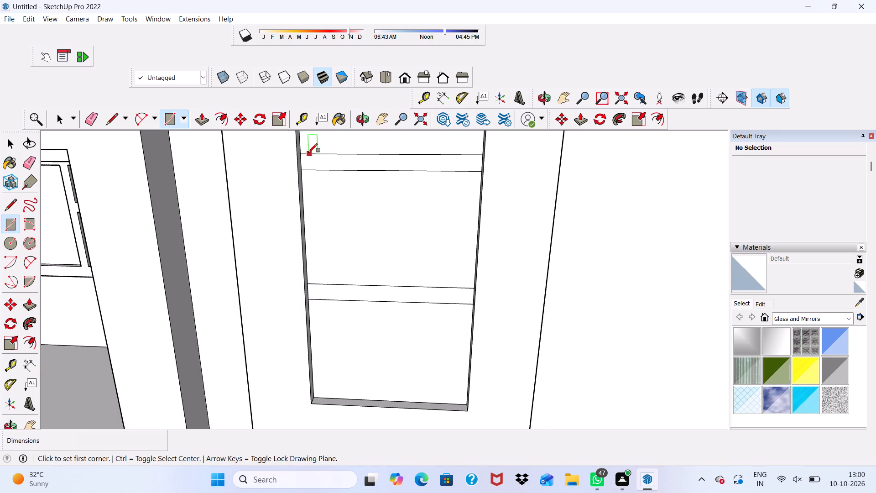
{"action": "scroll", "coordinate": [308, 150], "scroll_direction": "up", "scroll_amount": 4}
{"action": "left_click", "coordinate": [297, 158]}
{"action": "scroll", "coordinate": [326, 178], "scroll_direction": "down", "scroll_amount": 5}
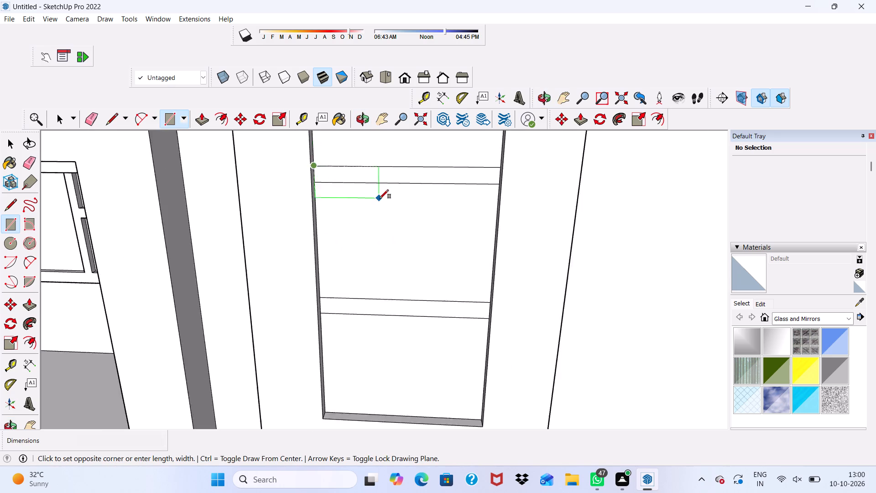
{"action": "scroll", "coordinate": [377, 199], "scroll_direction": "down", "scroll_amount": 5}
{"action": "scroll", "coordinate": [368, 268], "scroll_direction": "down", "scroll_amount": 5}
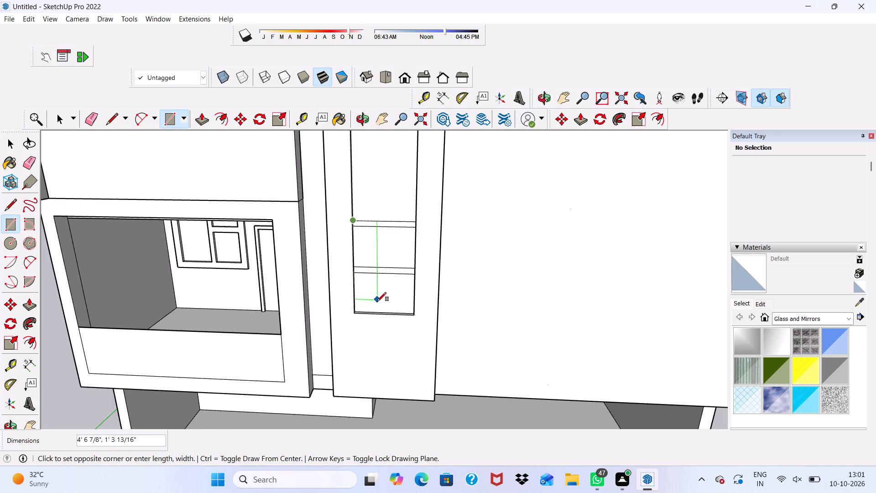
{"action": "middle_click_drag", "start_coordinate": [377, 301], "coordinate": [339, 314]}
{"action": "scroll", "coordinate": [339, 314], "scroll_direction": "up", "scroll_amount": 10}
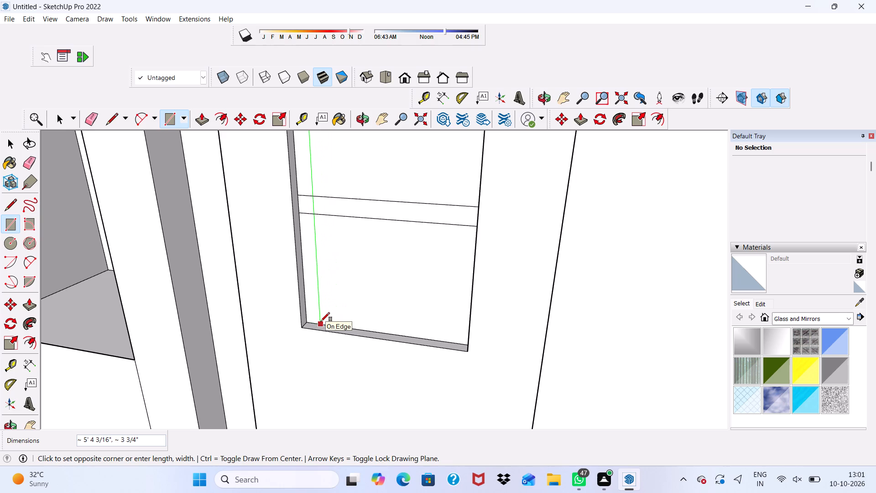
{"action": "scroll", "coordinate": [321, 321], "scroll_direction": "up", "scroll_amount": 4}
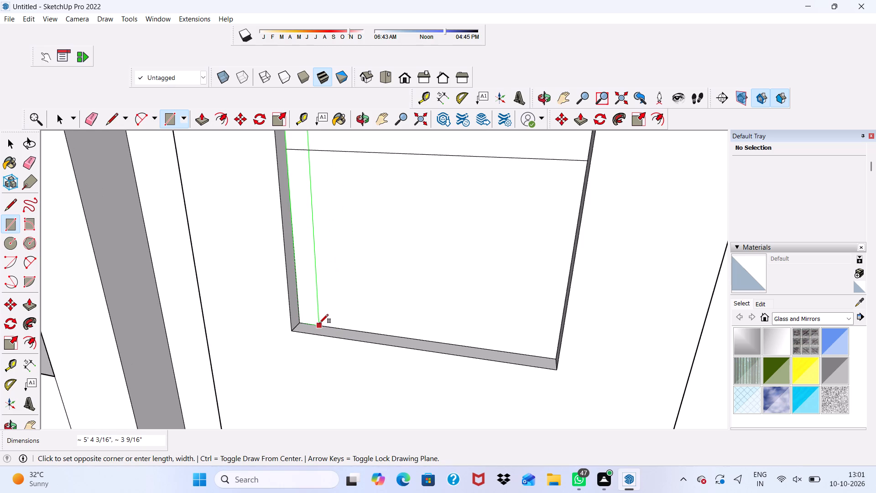
{"action": "left_click", "coordinate": [319, 323]}
Draw a rectangle about 5' 4 3/16" high and 2 13/16" wide along the bottom frame's right side, from its top corner to the lower edge.
{"action": "scroll", "coordinate": [322, 330], "scroll_direction": "down", "scroll_amount": 7}
{"action": "middle_click_drag", "start_coordinate": [350, 337], "coordinate": [391, 329]}
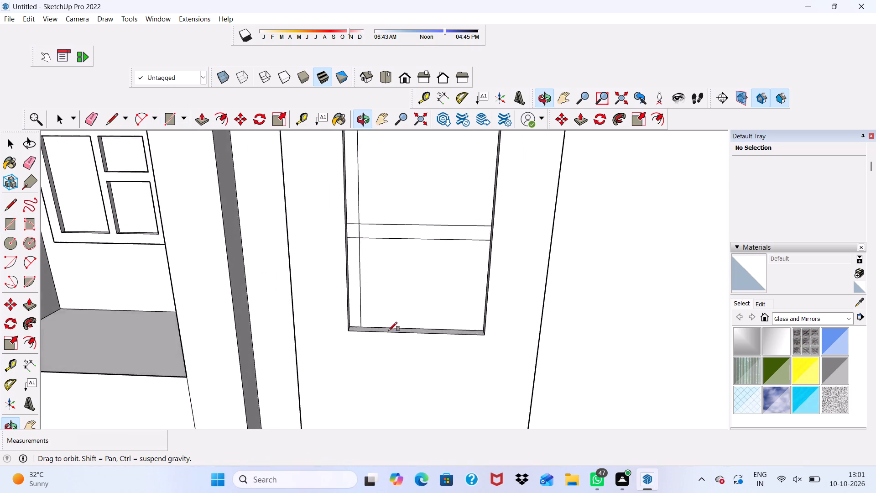
{"action": "scroll", "coordinate": [388, 331], "scroll_direction": "up", "scroll_amount": 1}
{"action": "scroll", "coordinate": [387, 332], "scroll_direction": "down", "scroll_amount": 5}
{"action": "scroll", "coordinate": [370, 284], "scroll_direction": "down", "scroll_amount": 4}
{"action": "scroll", "coordinate": [412, 209], "scroll_direction": "up", "scroll_amount": 10}
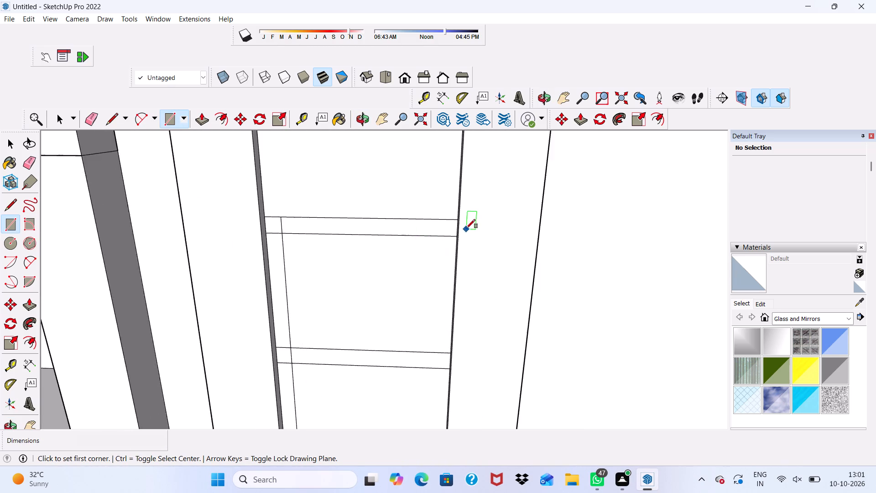
{"action": "scroll", "coordinate": [466, 228], "scroll_direction": "up", "scroll_amount": 7}
{"action": "left_click", "coordinate": [453, 218]}
{"action": "scroll", "coordinate": [401, 231], "scroll_direction": "down", "scroll_amount": 5}
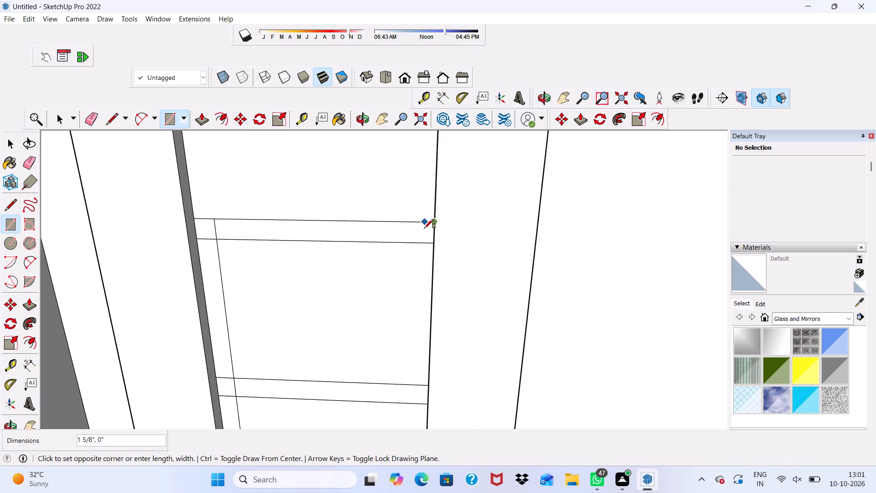
{"action": "scroll", "coordinate": [424, 228], "scroll_direction": "down", "scroll_amount": 11}
{"action": "scroll", "coordinate": [407, 325], "scroll_direction": "up", "scroll_amount": 6}
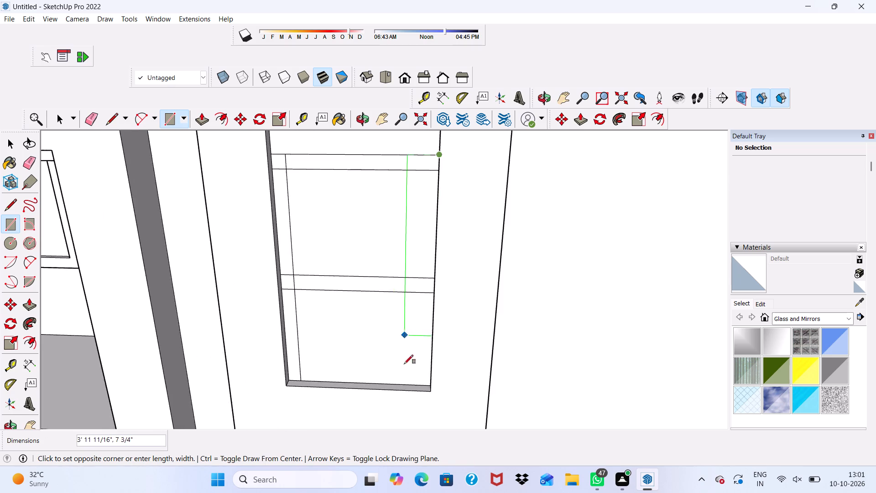
{"action": "scroll", "coordinate": [404, 364], "scroll_direction": "up", "scroll_amount": 4}
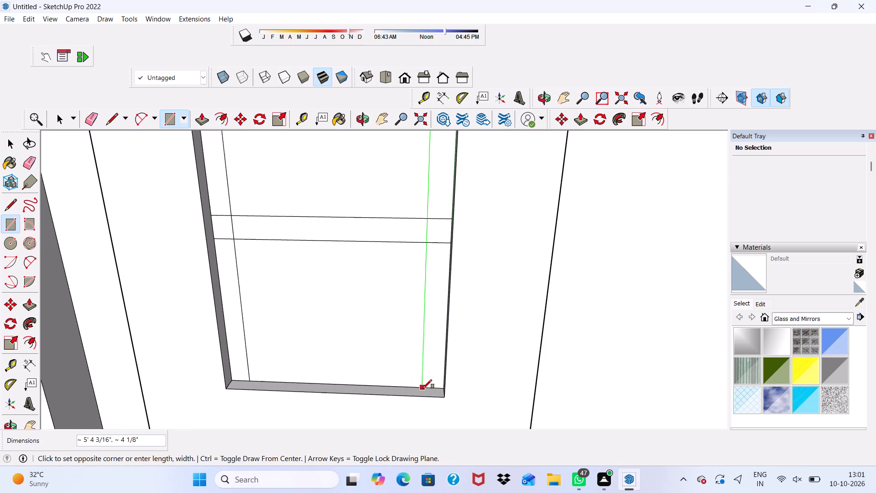
{"action": "left_click", "coordinate": [429, 389]}
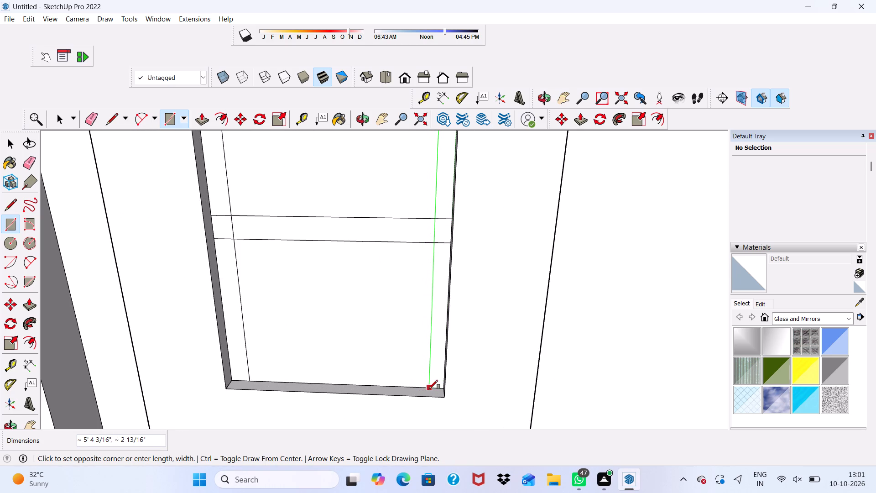
Erase the overlapping line segments in the bottom frame's two upper corners, where the top band crosses the side bands.
{"action": "scroll", "coordinate": [427, 388], "scroll_direction": "down", "scroll_amount": 4}
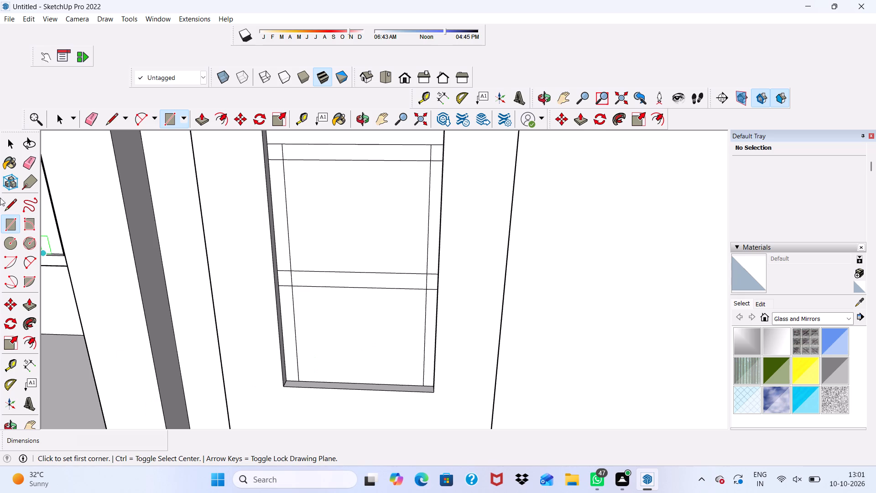
{"action": "left_click", "coordinate": [89, 117]}
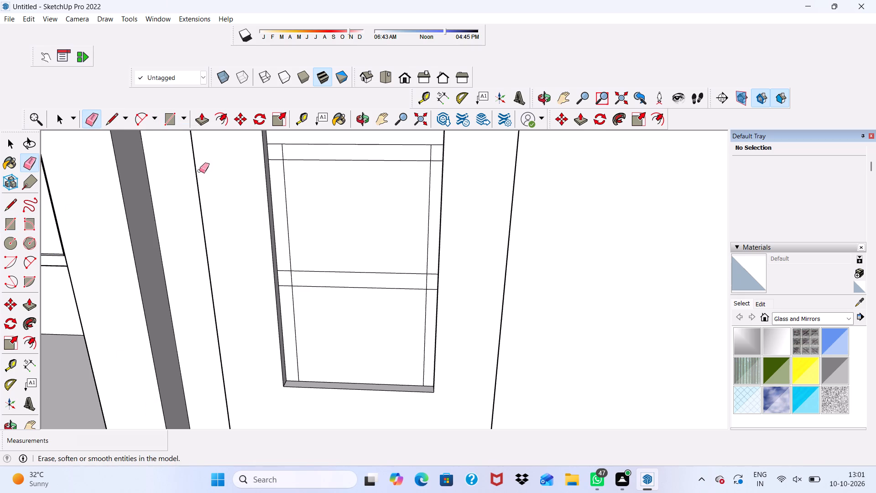
{"action": "scroll", "coordinate": [297, 168], "scroll_direction": "up", "scroll_amount": 9}
{"action": "left_click_drag", "start_coordinate": [277, 140], "coordinate": [275, 152]}
{"action": "left_click_drag", "start_coordinate": [270, 171], "coordinate": [263, 181]}
{"action": "left_click", "coordinate": [641, 161]}
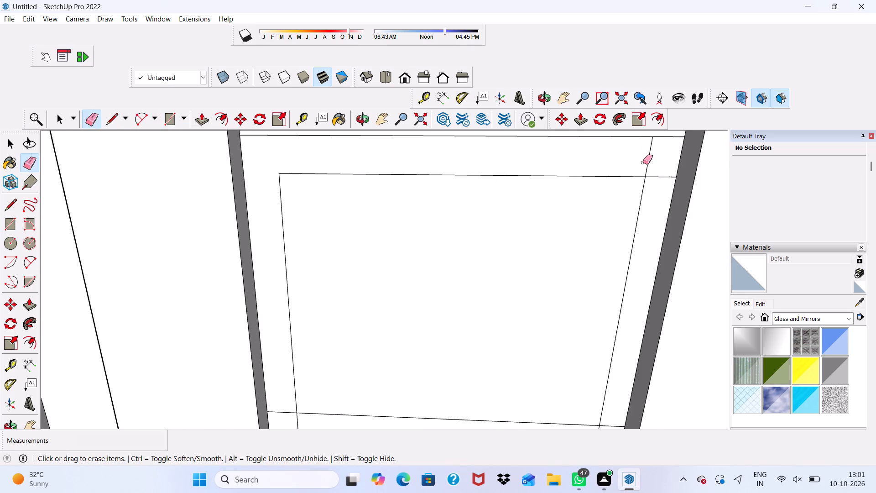
{"action": "left_click_drag", "start_coordinate": [645, 163], "coordinate": [655, 170]}
{"action": "left_click_drag", "start_coordinate": [656, 171], "coordinate": [663, 187]}
{"action": "scroll", "coordinate": [640, 158], "scroll_direction": "down", "scroll_amount": 17}
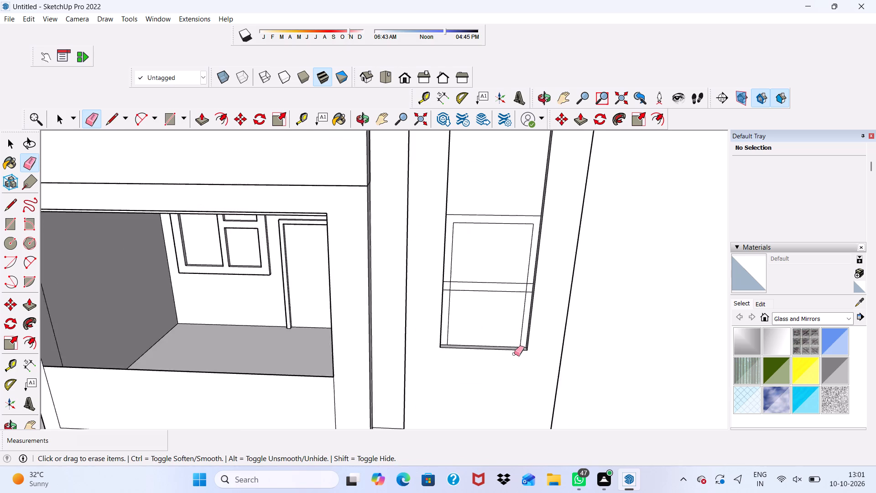
Erase the overlapping line segments at both ends of the bottom frame's middle band, joining it with the side bands.
{"action": "scroll", "coordinate": [514, 354], "scroll_direction": "up", "scroll_amount": 13}
{"action": "scroll", "coordinate": [537, 236], "scroll_direction": "down", "scroll_amount": 8}
{"action": "scroll", "coordinate": [551, 226], "scroll_direction": "up", "scroll_amount": 5}
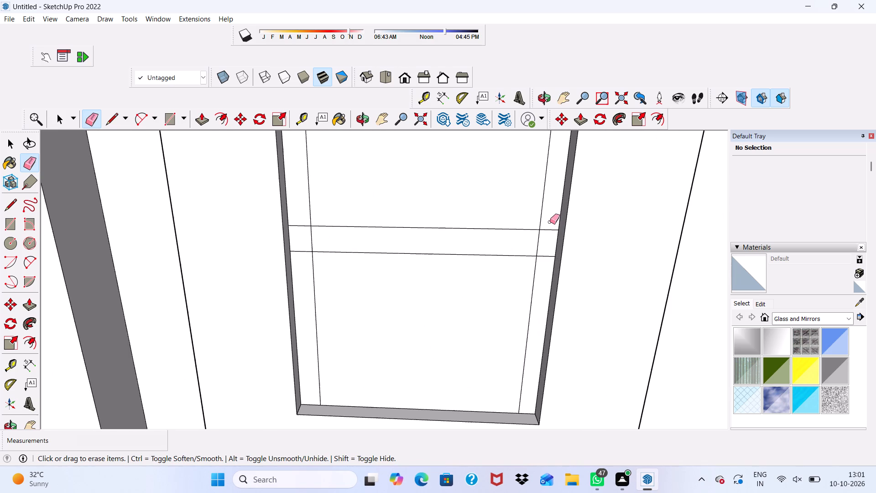
{"action": "left_click", "coordinate": [544, 228]}
{"action": "left_click_drag", "start_coordinate": [547, 248], "coordinate": [547, 260]}
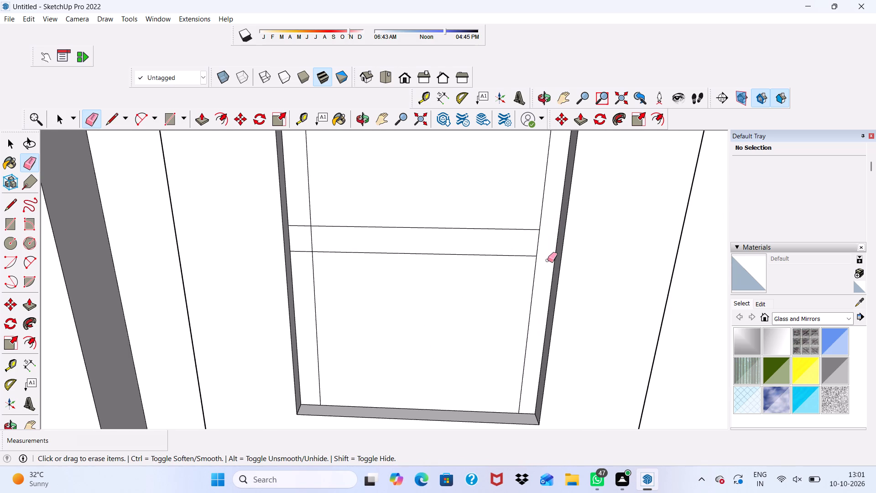
{"action": "left_click", "coordinate": [547, 260]}
{"action": "left_click_drag", "start_coordinate": [293, 225], "coordinate": [294, 239]}
{"action": "left_click_drag", "start_coordinate": [295, 251], "coordinate": [296, 256]}
{"action": "left_click_drag", "start_coordinate": [296, 256], "coordinate": [297, 262]}
{"action": "scroll", "coordinate": [311, 244], "scroll_direction": "up", "scroll_amount": 4}
{"action": "scroll", "coordinate": [311, 244], "scroll_direction": "down", "scroll_amount": 5}
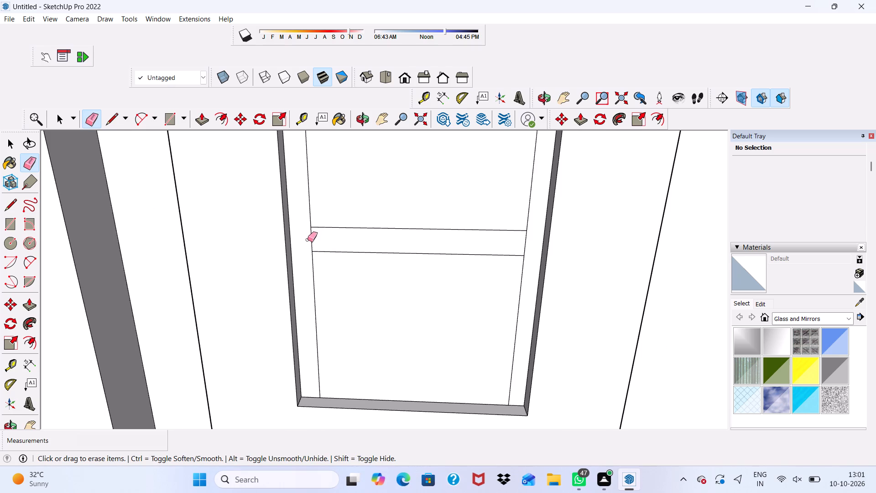
{"action": "left_click", "coordinate": [308, 240]}
{"action": "left_click_drag", "start_coordinate": [311, 241], "coordinate": [306, 241]}
{"action": "left_click_drag", "start_coordinate": [523, 241], "coordinate": [532, 238]}
Push the bottom frame's lower panel inward about 2 3/16" with Push/Pull.
{"action": "key", "text": "space"}
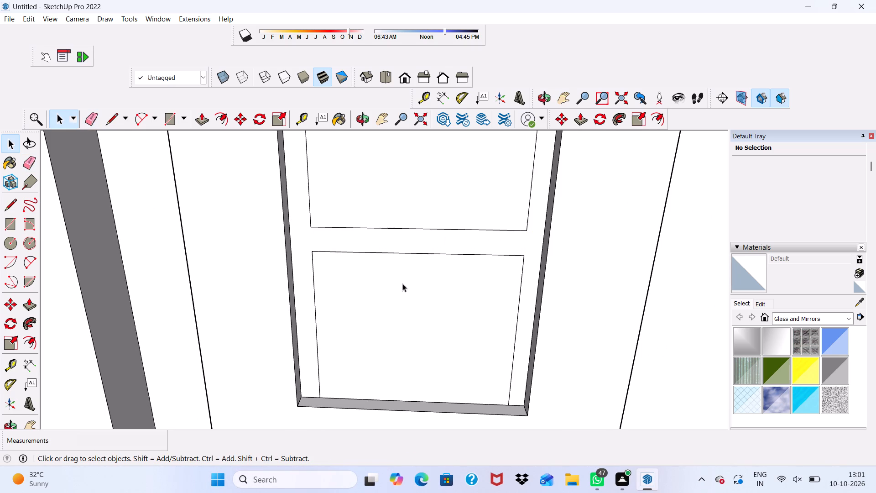
{"action": "left_click", "coordinate": [402, 283]}
{"action": "left_click", "coordinate": [200, 118]}
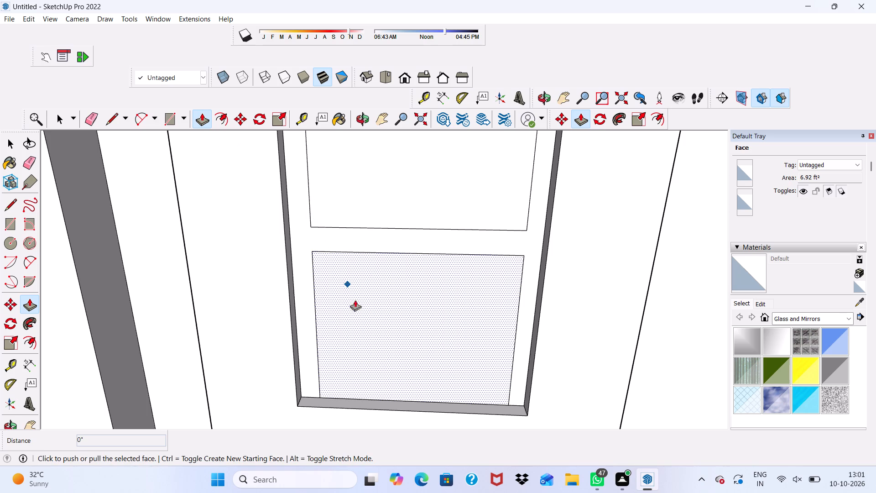
{"action": "left_click_drag", "start_coordinate": [360, 310], "coordinate": [365, 306]}
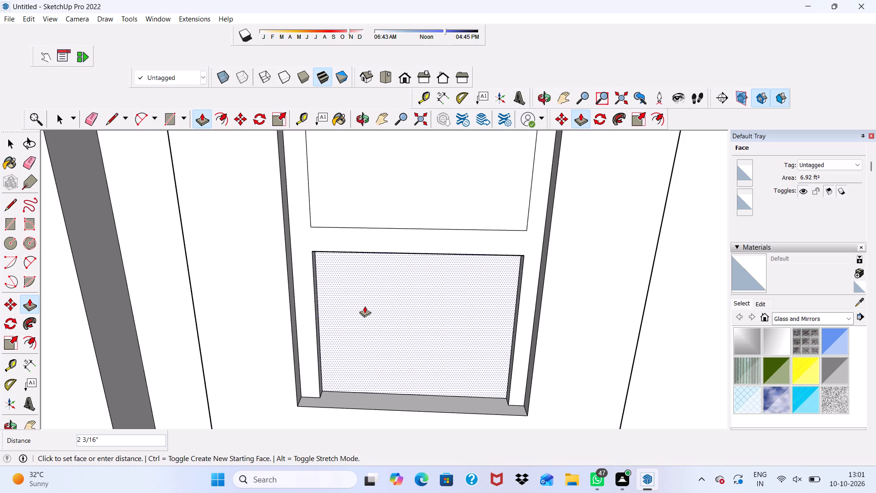
{"action": "scroll", "coordinate": [354, 309], "scroll_direction": "down", "scroll_amount": 2}
Push the bottom frame's upper panel inward about 5 7/16" with Push/Pull and clear the selection.
{"action": "key", "text": "space"}
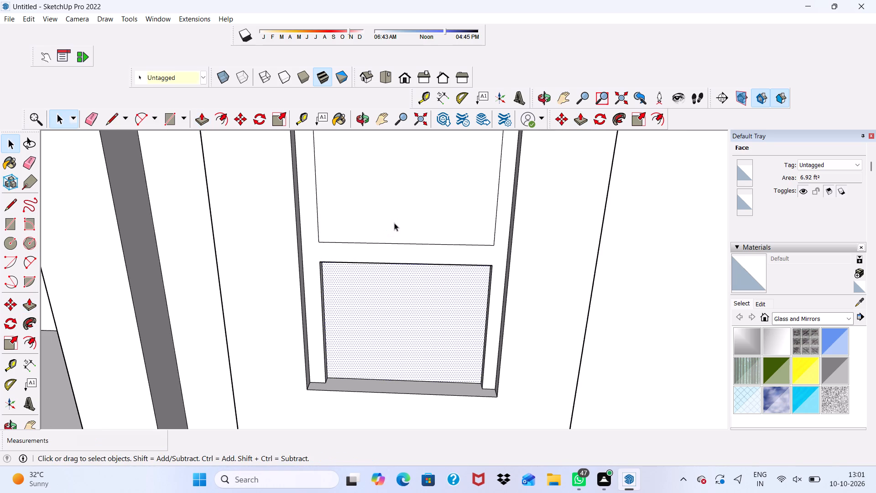
{"action": "left_click", "coordinate": [394, 223]}
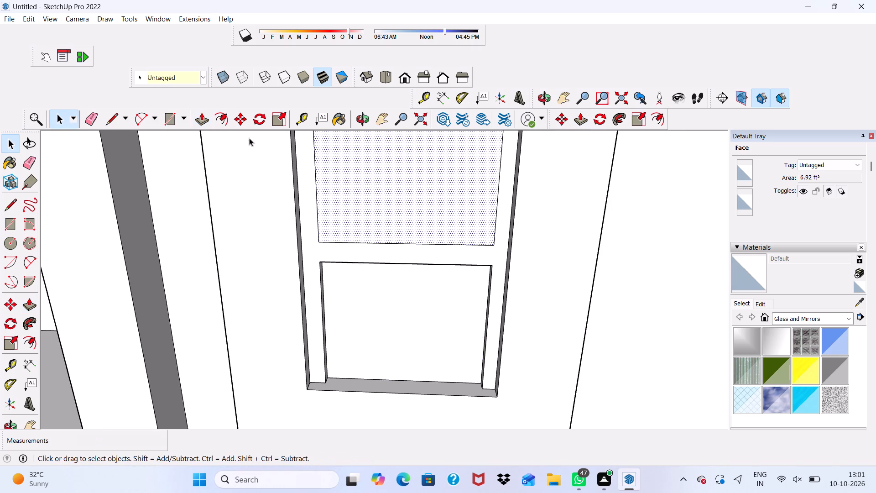
{"action": "left_click", "coordinate": [200, 120]}
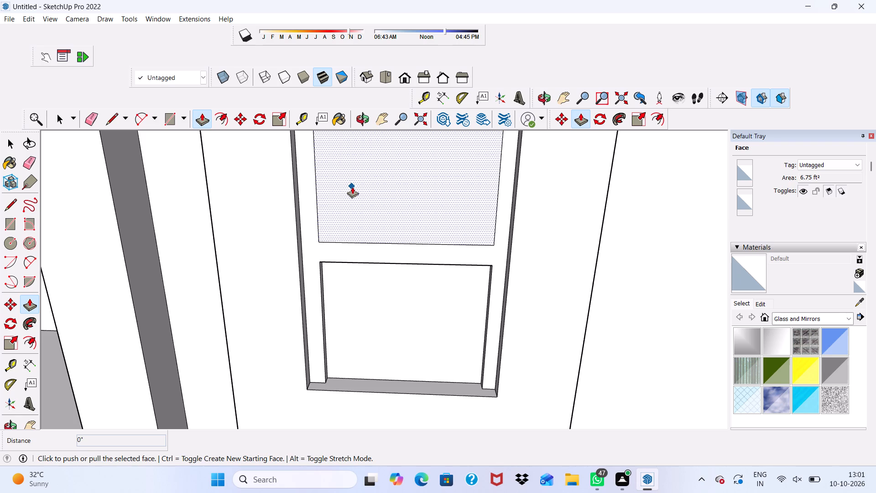
{"action": "left_click_drag", "start_coordinate": [353, 187], "coordinate": [353, 188]}
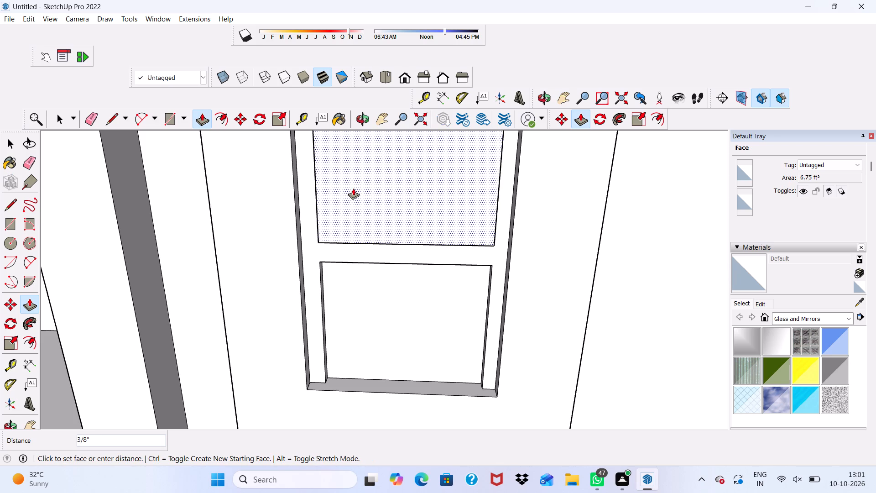
{"action": "left_click_drag", "start_coordinate": [353, 188], "coordinate": [357, 184]}
{"action": "scroll", "coordinate": [352, 186], "scroll_direction": "down", "scroll_amount": 13}
{"action": "middle_click_drag", "start_coordinate": [345, 228], "coordinate": [344, 154]}
{"action": "middle_click_drag", "start_coordinate": [329, 207], "coordinate": [300, 274]}
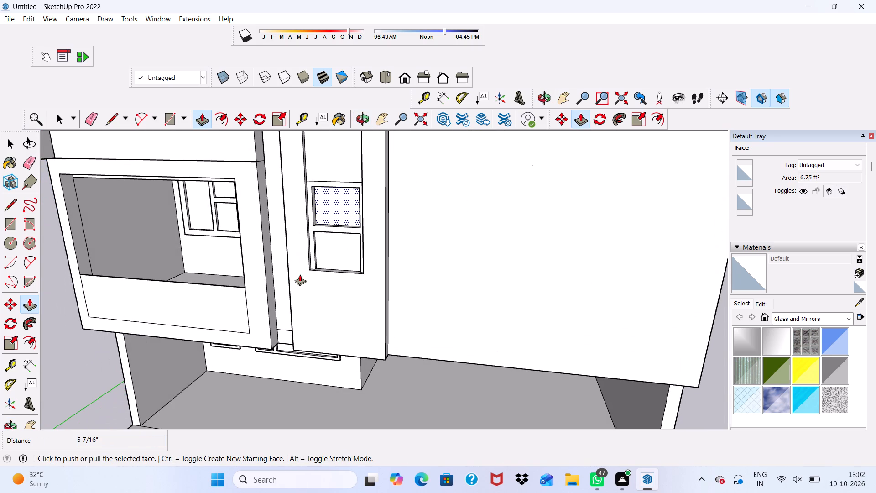
{"action": "key", "text": "space"}
{"action": "scroll", "coordinate": [343, 316], "scroll_direction": "down", "scroll_amount": 7}
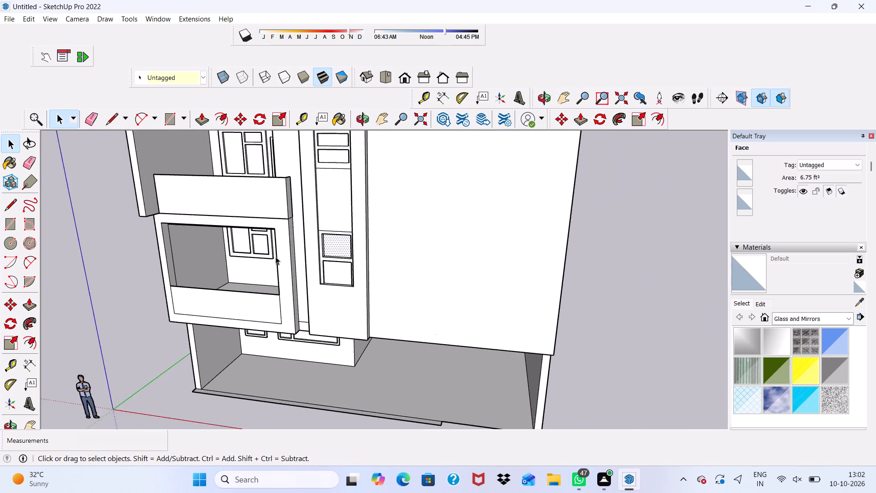
{"action": "scroll", "coordinate": [276, 257], "scroll_direction": "down", "scroll_amount": 2}
{"action": "left_click", "coordinate": [505, 278]}
Draw a small upright rectangle near the top left corner of the projecting facade strip, above the framed panels.
{"action": "scroll", "coordinate": [365, 275], "scroll_direction": "down", "scroll_amount": 9}
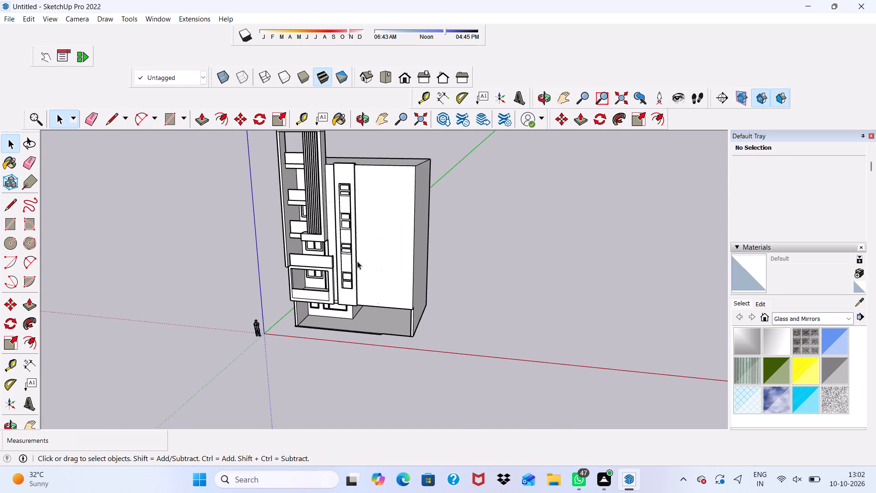
{"action": "scroll", "coordinate": [375, 184], "scroll_direction": "up", "scroll_amount": 12}
{"action": "scroll", "coordinate": [268, 206], "scroll_direction": "down", "scroll_amount": 4}
{"action": "middle_click_drag", "start_coordinate": [293, 244], "coordinate": [333, 182]}
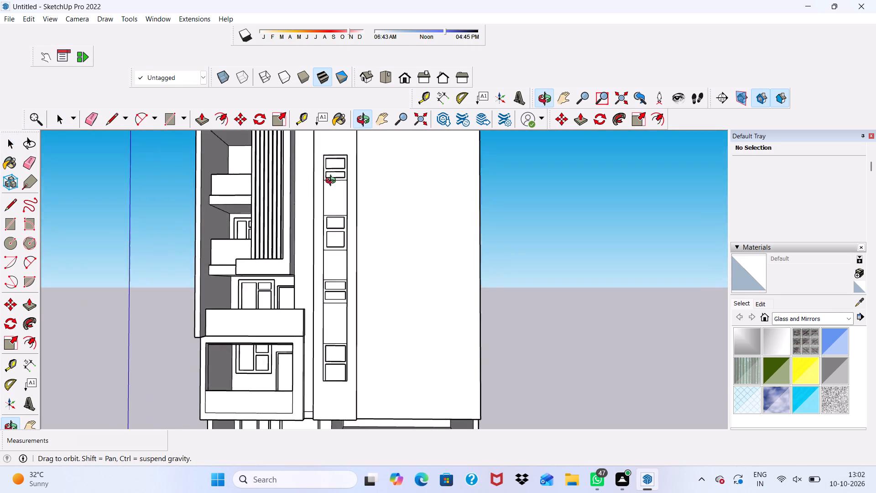
{"action": "middle_click_drag", "start_coordinate": [333, 182], "coordinate": [336, 249]}
{"action": "scroll", "coordinate": [372, 178], "scroll_direction": "up", "scroll_amount": 6}
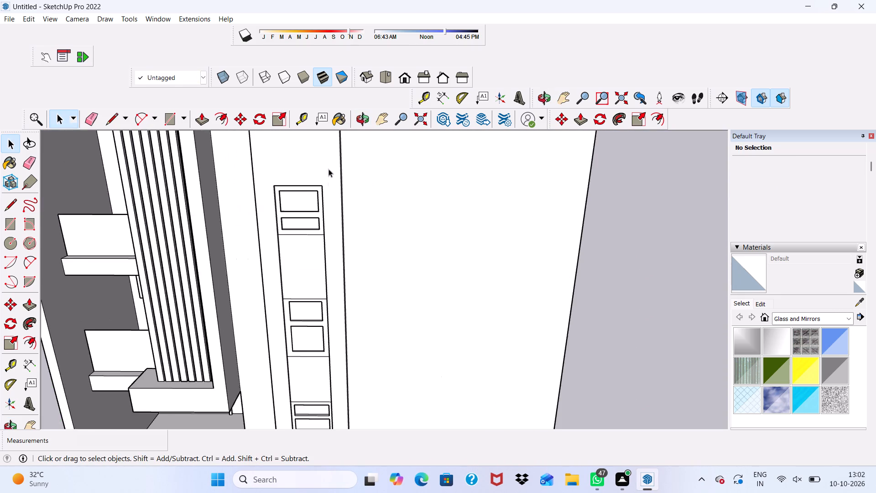
{"action": "scroll", "coordinate": [327, 190], "scroll_direction": "down", "scroll_amount": 8}
{"action": "scroll", "coordinate": [292, 177], "scroll_direction": "up", "scroll_amount": 5}
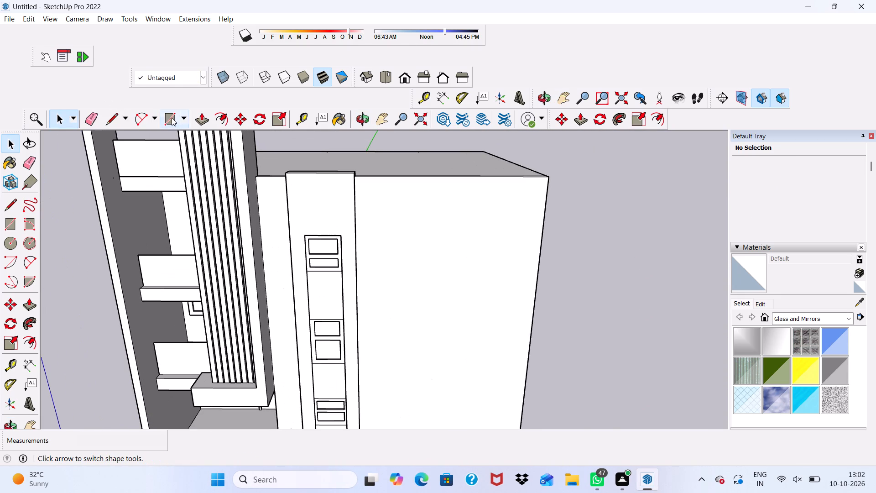
{"action": "left_click", "coordinate": [172, 118]}
{"action": "scroll", "coordinate": [326, 191], "scroll_direction": "up", "scroll_amount": 4}
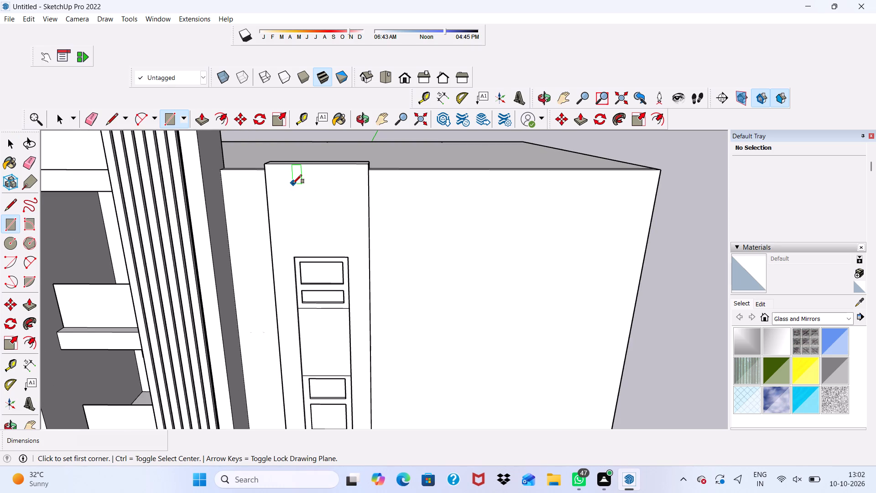
{"action": "left_click", "coordinate": [277, 182]}
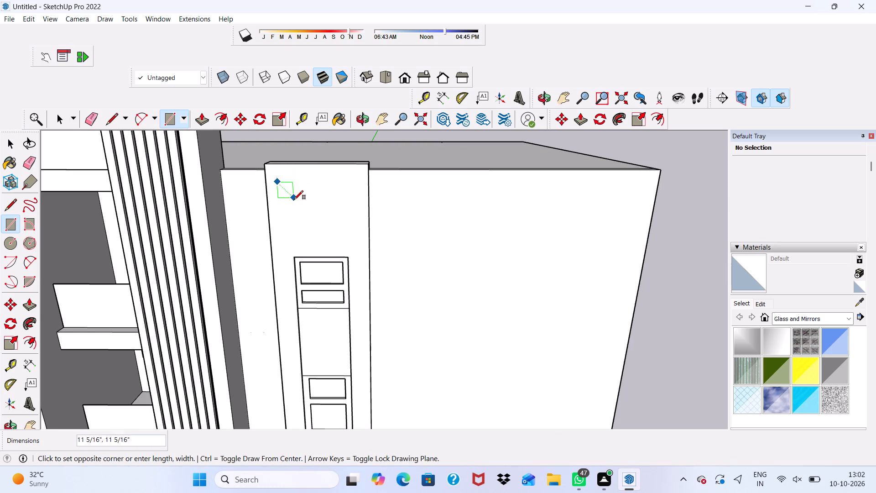
{"action": "left_click", "coordinate": [295, 205]}
{"action": "key", "text": "space"}
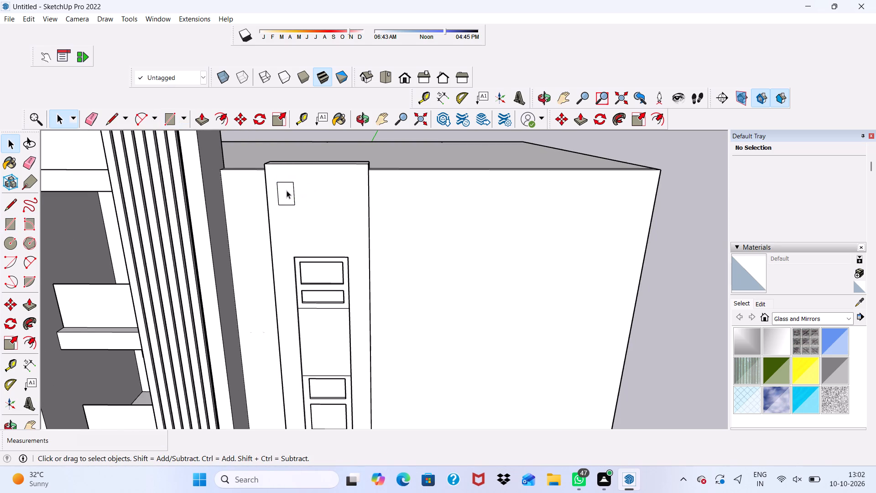
Copy the small rectangle horizontally across the facade strip, placing the copy level with it near the strip's right edge.
{"action": "scroll", "coordinate": [284, 188], "scroll_direction": "up", "scroll_amount": 4}
{"action": "double_click", "coordinate": [287, 202]}
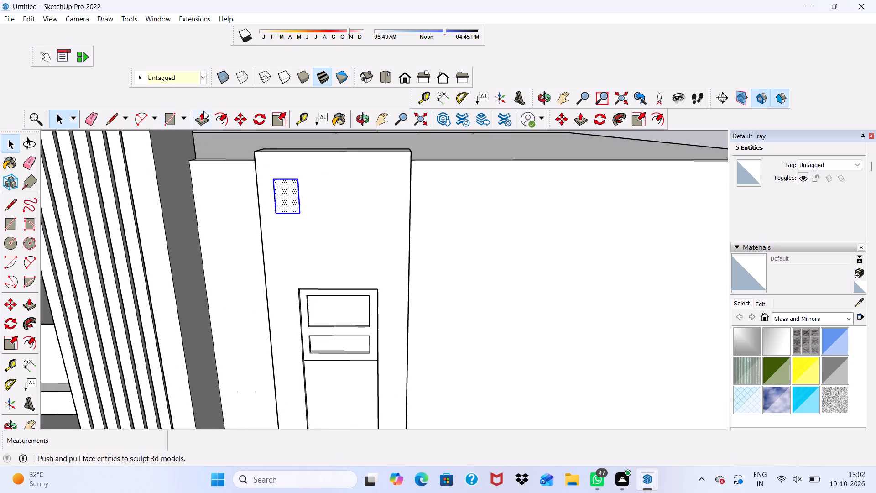
{"action": "left_click", "coordinate": [240, 117]}
{"action": "left_click", "coordinate": [284, 192]}
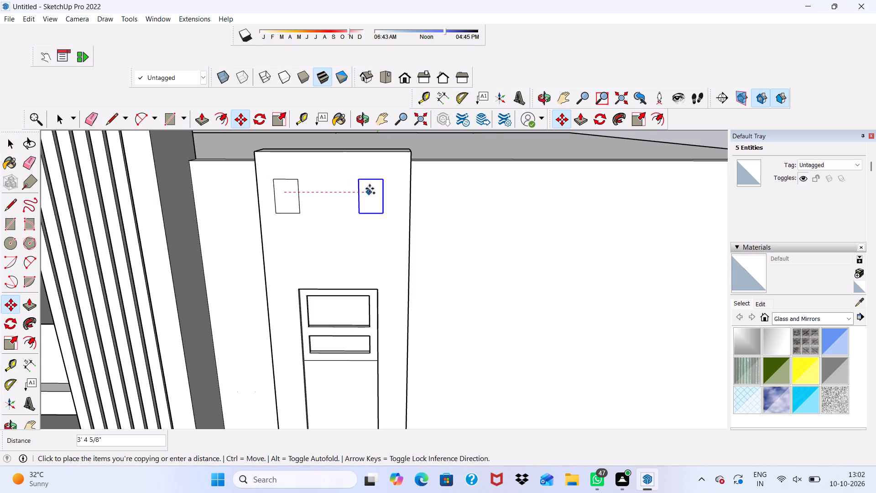
{"action": "left_click", "coordinate": [374, 189]}
Pull the copied small rectangle near the facade strip's right edge outward 3" with Push/Pull.
{"action": "left_click", "coordinate": [200, 122]}
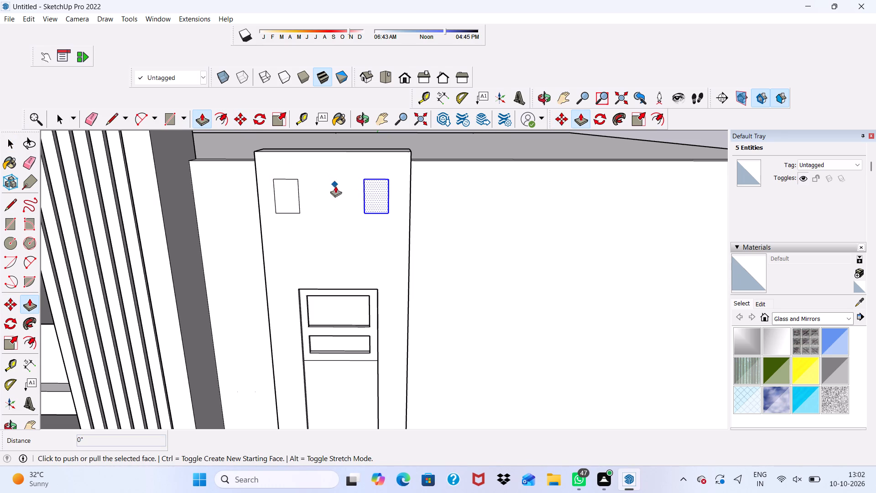
{"action": "left_click", "coordinate": [372, 194]}
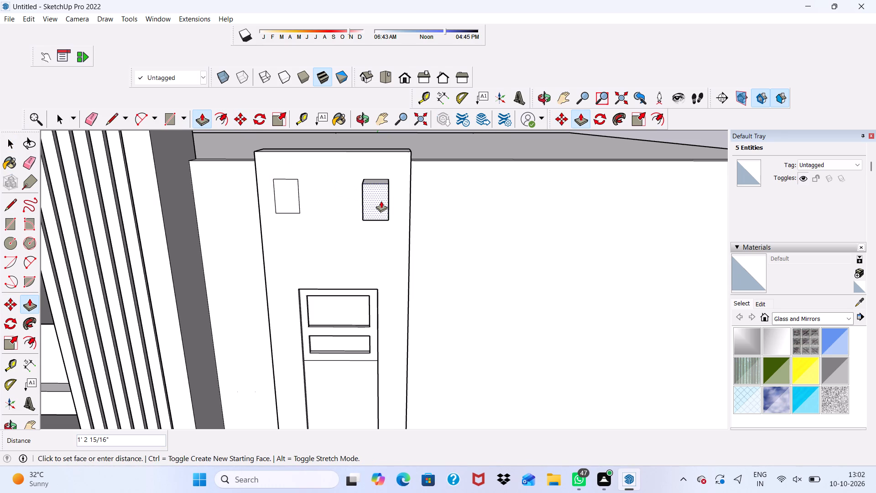
{"action": "key", "text": "3"}
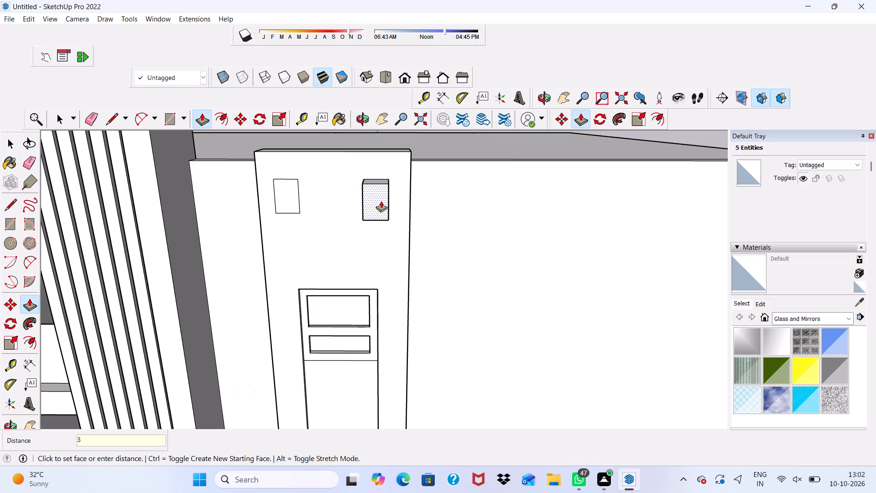
{"action": "key", "text": "shift+quotedbl"}
{"action": "key", "text": "Return"}
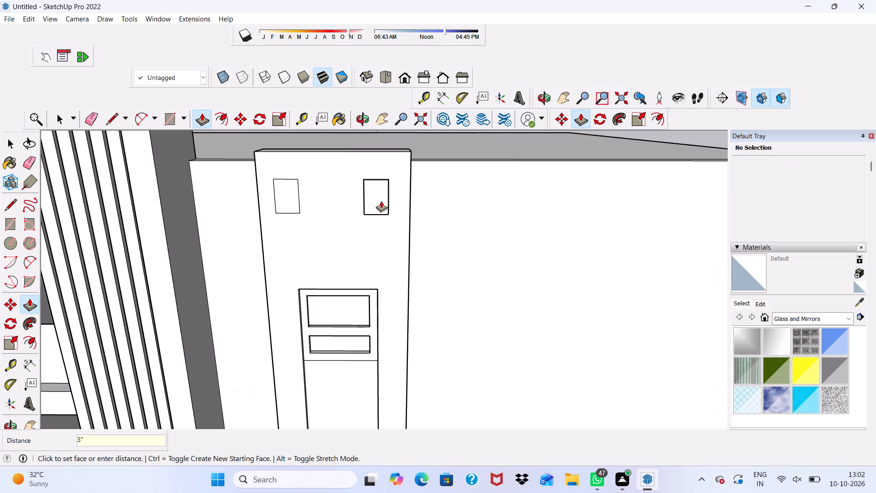
Pull the small rectangle near the strip's left edge out flush with the 3" projecting copy and clear the selection.
{"action": "scroll", "coordinate": [301, 171], "scroll_direction": "up", "scroll_amount": 8}
{"action": "left_click", "coordinate": [286, 200]}
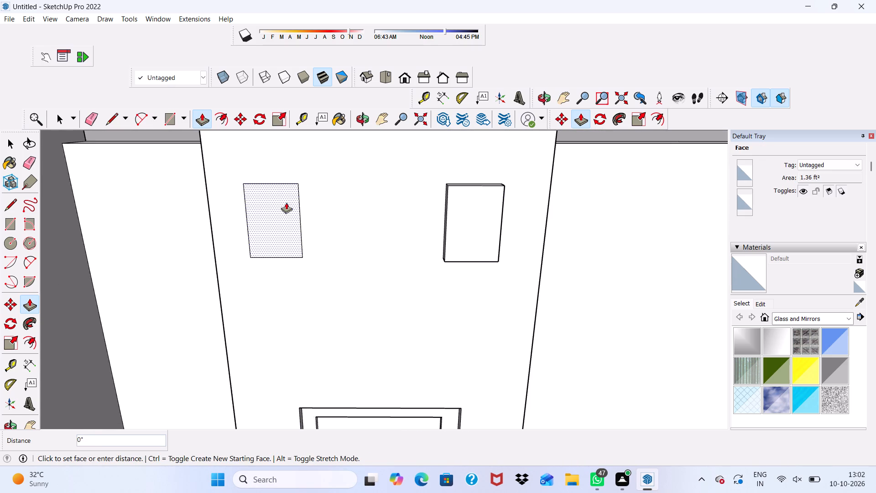
{"action": "left_click", "coordinate": [456, 227]}
{"action": "scroll", "coordinate": [350, 199], "scroll_direction": "down", "scroll_amount": 13}
{"action": "middle_click_drag", "start_coordinate": [360, 192], "coordinate": [351, 147]}
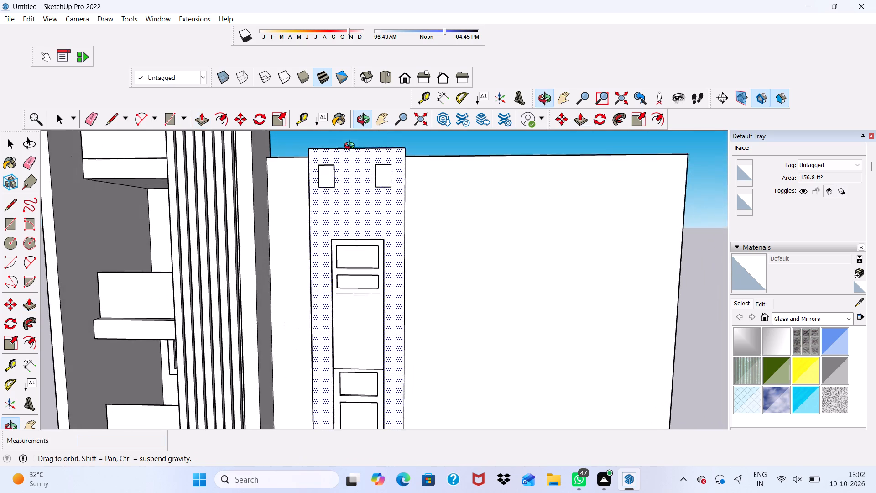
{"action": "middle_click_drag", "start_coordinate": [351, 147], "coordinate": [351, 146]}
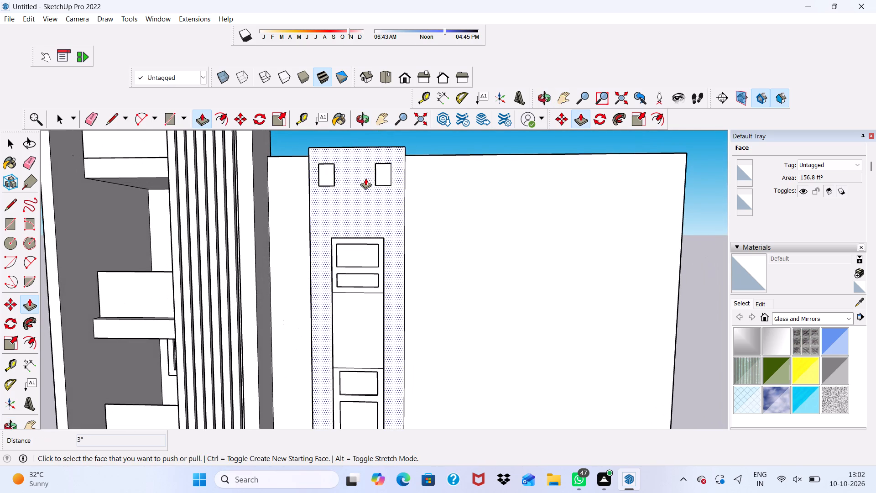
{"action": "key", "text": "Return"}
{"action": "scroll", "coordinate": [365, 178], "scroll_direction": "up", "scroll_amount": 1}
{"action": "scroll", "coordinate": [360, 183], "scroll_direction": "down", "scroll_amount": 6}
{"action": "scroll", "coordinate": [416, 147], "scroll_direction": "down", "scroll_amount": 1}
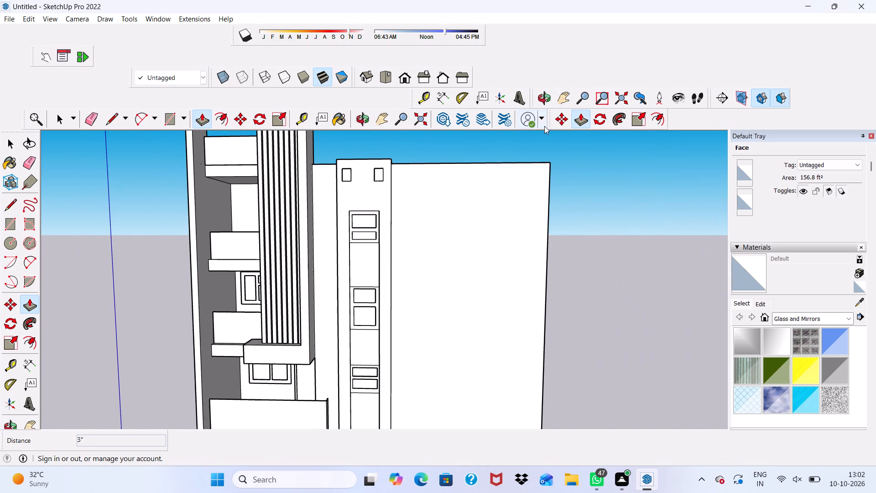
{"action": "left_click", "coordinate": [585, 186]}
{"action": "key", "text": "space"}
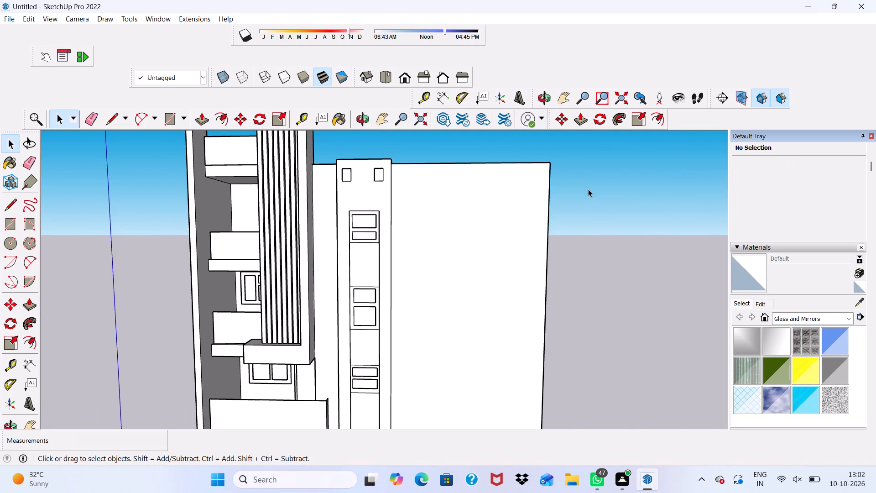
Draw a full-height upright rectangle, 43' 6" tall, on the plain wall right of the framed strip, from its top edge to its bottom edge.
{"action": "scroll", "coordinate": [537, 195], "scroll_direction": "down", "scroll_amount": 4}
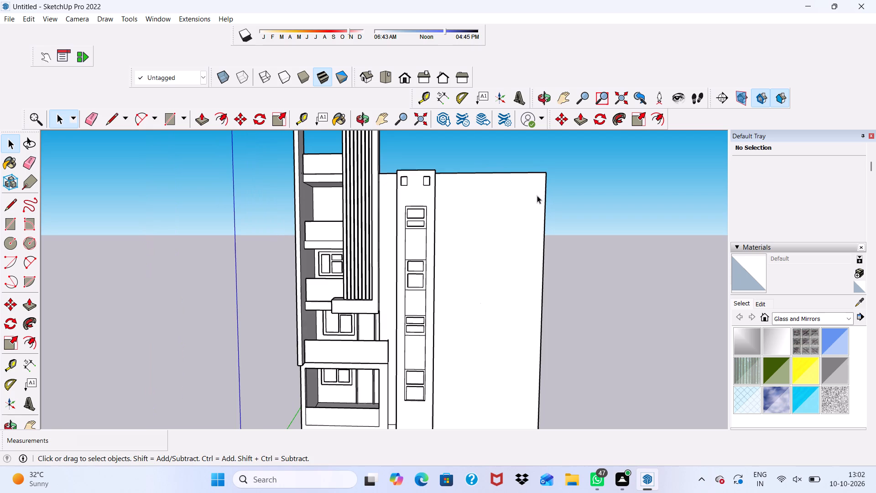
{"action": "scroll", "coordinate": [490, 203], "scroll_direction": "down", "scroll_amount": 2}
{"action": "middle_click_drag", "start_coordinate": [488, 208], "coordinate": [531, 195]}
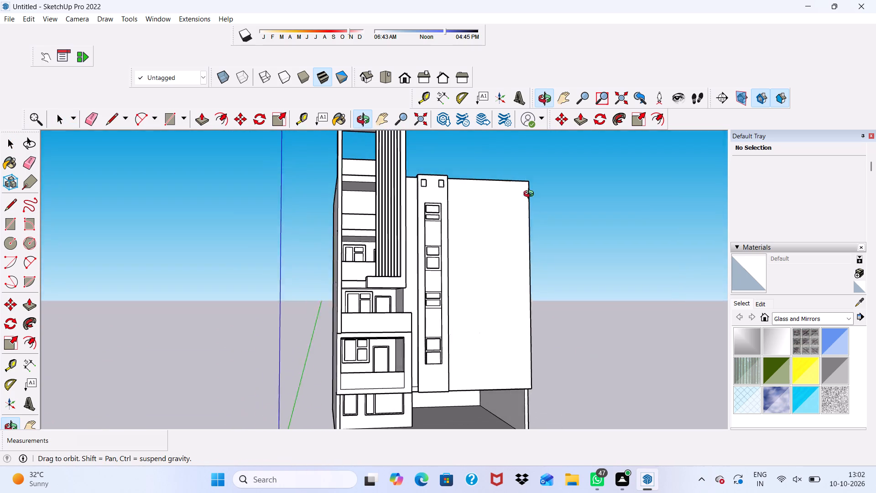
{"action": "middle_click_drag", "start_coordinate": [531, 195], "coordinate": [528, 190]}
{"action": "scroll", "coordinate": [485, 285], "scroll_direction": "up", "scroll_amount": 7}
{"action": "scroll", "coordinate": [435, 171], "scroll_direction": "down", "scroll_amount": 9}
{"action": "middle_click_drag", "start_coordinate": [460, 217], "coordinate": [428, 224]}
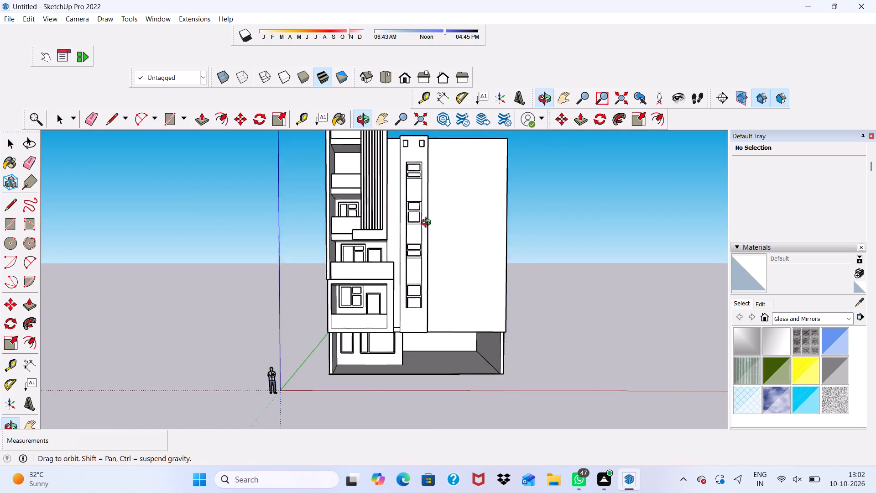
{"action": "middle_click_drag", "start_coordinate": [428, 224], "coordinate": [345, 255]}
{"action": "scroll", "coordinate": [440, 259], "scroll_direction": "up", "scroll_amount": 5}
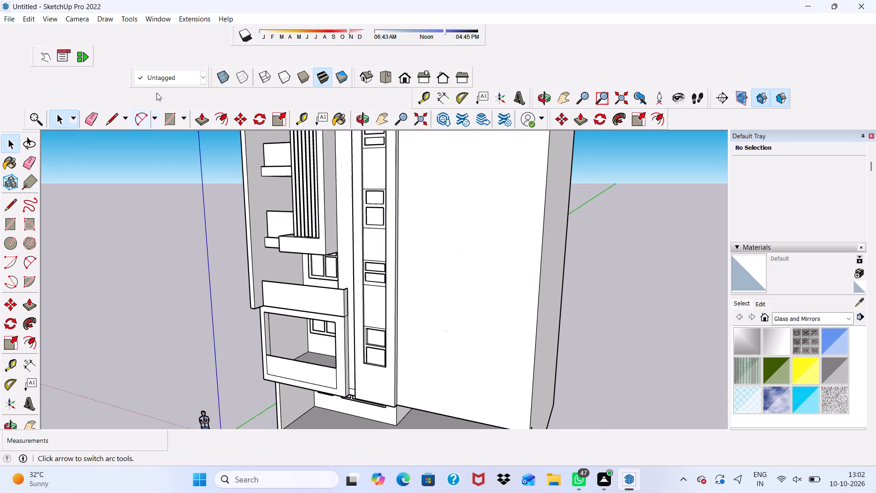
{"action": "left_click", "coordinate": [167, 119]}
{"action": "scroll", "coordinate": [339, 166], "scroll_direction": "down", "scroll_amount": 5}
{"action": "scroll", "coordinate": [311, 197], "scroll_direction": "down", "scroll_amount": 4}
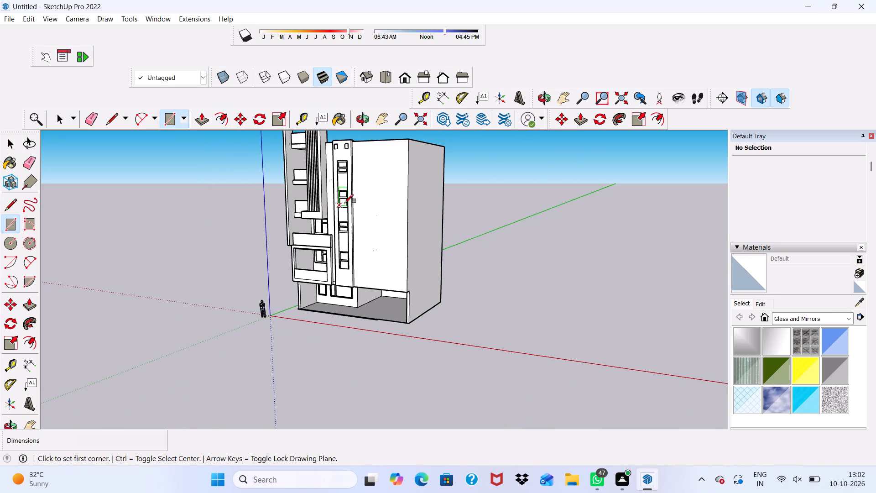
{"action": "scroll", "coordinate": [386, 146], "scroll_direction": "up", "scroll_amount": 6}
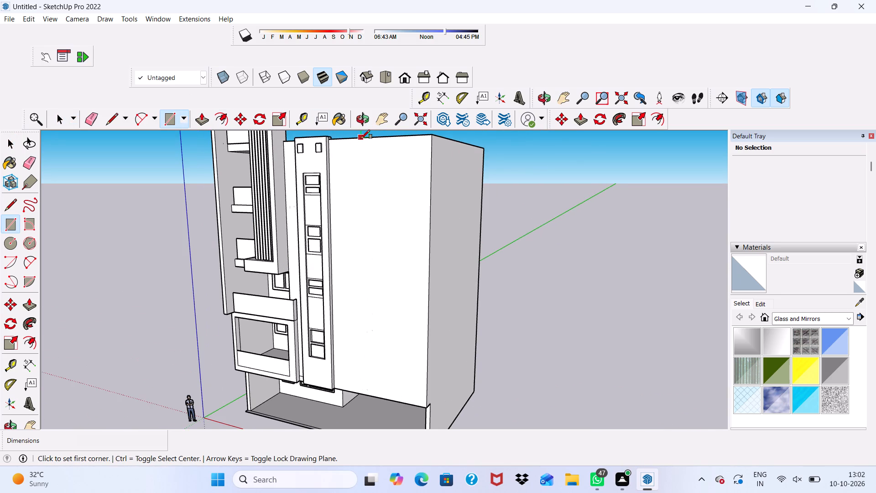
{"action": "left_click", "coordinate": [361, 139]}
{"action": "scroll", "coordinate": [383, 156], "scroll_direction": "down", "scroll_amount": 5}
{"action": "scroll", "coordinate": [407, 192], "scroll_direction": "up", "scroll_amount": 6}
{"action": "scroll", "coordinate": [406, 194], "scroll_direction": "down", "scroll_amount": 13}
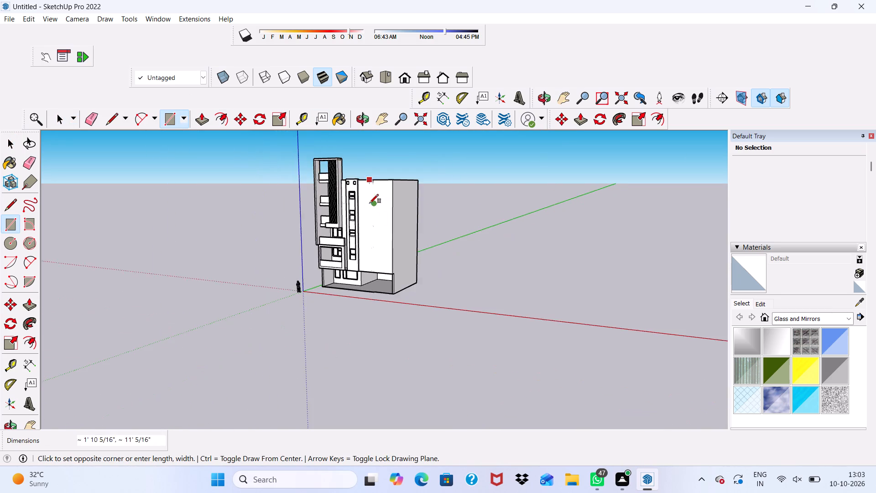
{"action": "scroll", "coordinate": [354, 330], "scroll_direction": "up", "scroll_amount": 16}
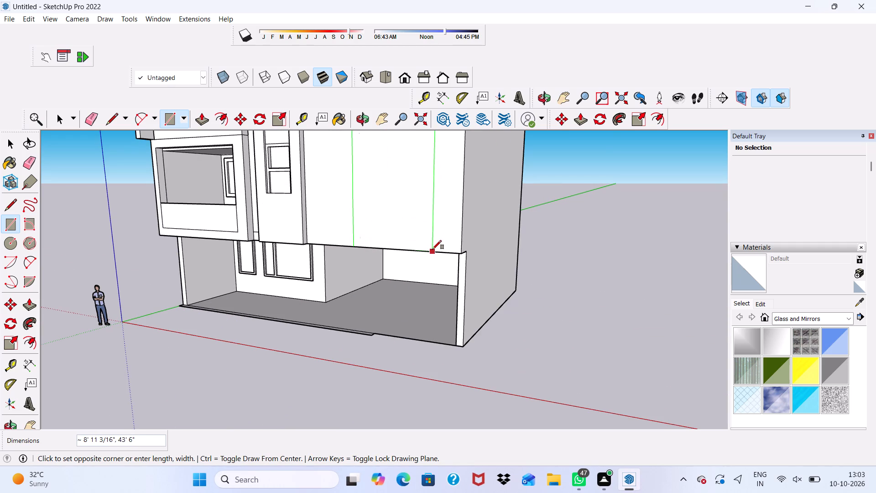
{"action": "left_click", "coordinate": [427, 250]}
{"action": "scroll", "coordinate": [392, 241], "scroll_direction": "down", "scroll_amount": 19}
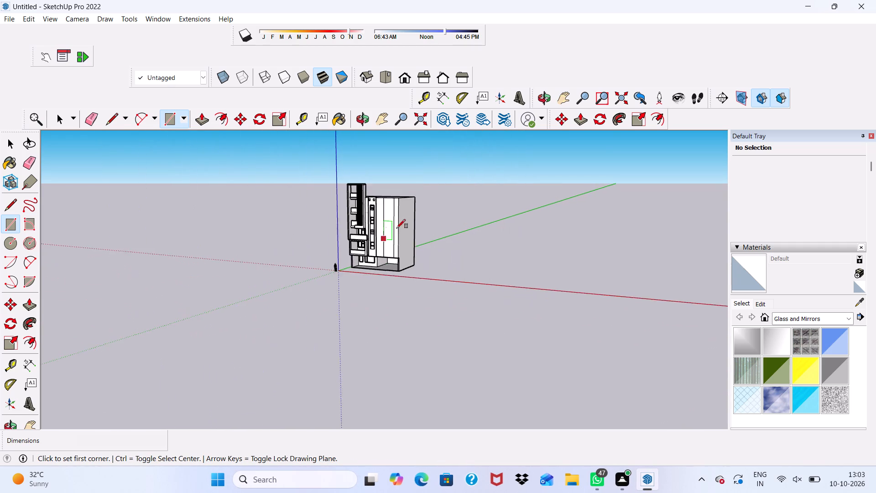
{"action": "scroll", "coordinate": [507, 205], "scroll_direction": "up", "scroll_amount": 5}
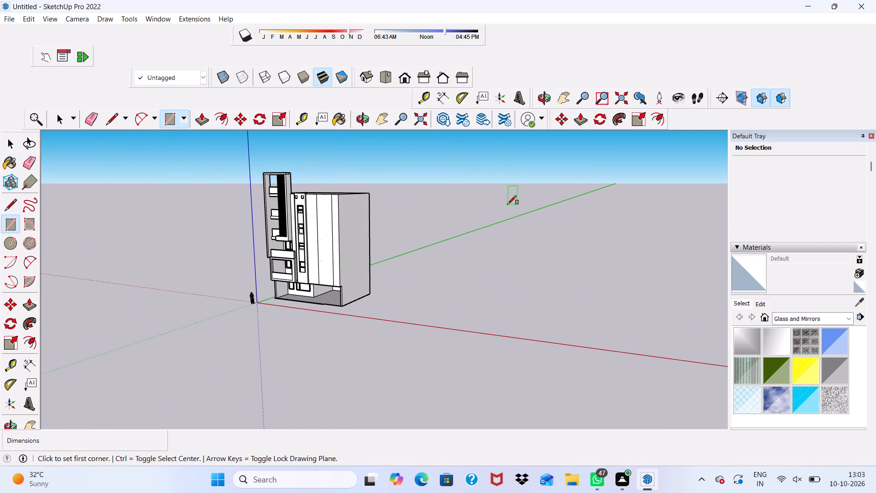
{"action": "key", "text": "space"}
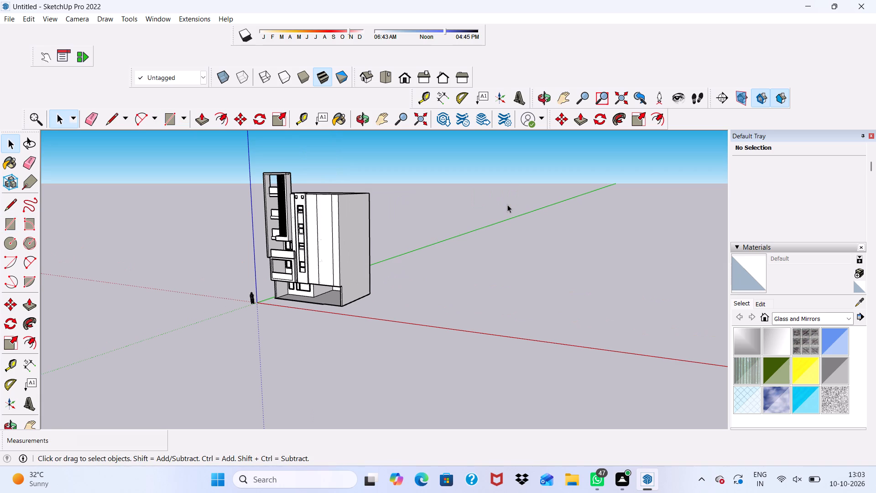
Pull the full-height rectangle on the plain wall outward 6" with Push/Pull and clear the selection.
{"action": "scroll", "coordinate": [501, 216], "scroll_direction": "up", "scroll_amount": 1}
{"action": "scroll", "coordinate": [274, 253], "scroll_direction": "up", "scroll_amount": 6}
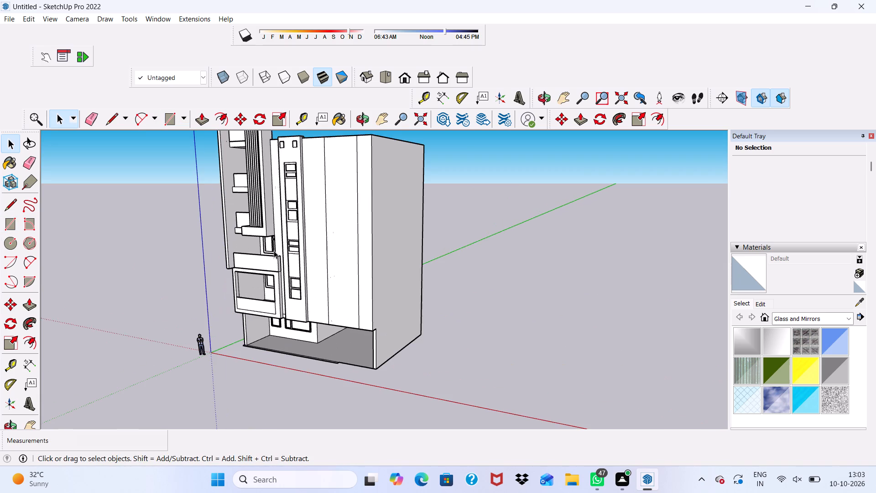
{"action": "middle_click_drag", "start_coordinate": [274, 251], "coordinate": [357, 259]}
{"action": "scroll", "coordinate": [365, 262], "scroll_direction": "up", "scroll_amount": 5}
{"action": "left_click", "coordinate": [364, 250]}
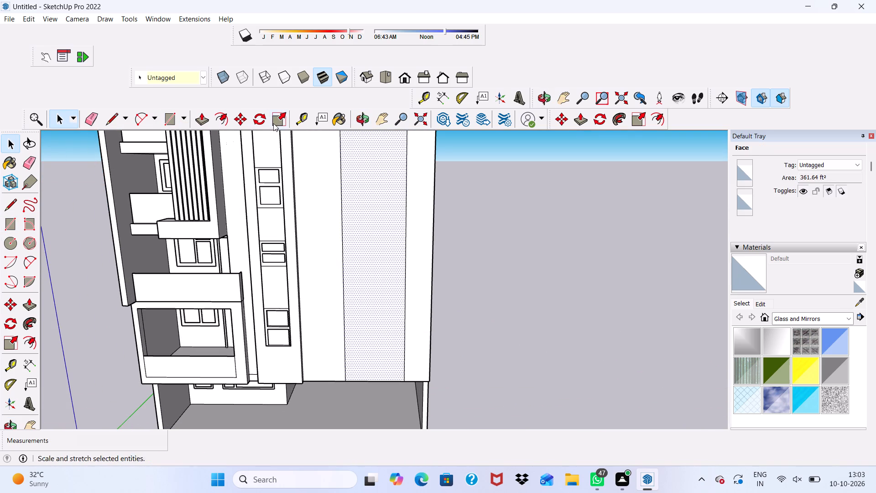
{"action": "left_click", "coordinate": [207, 116]}
{"action": "left_click", "coordinate": [375, 223]}
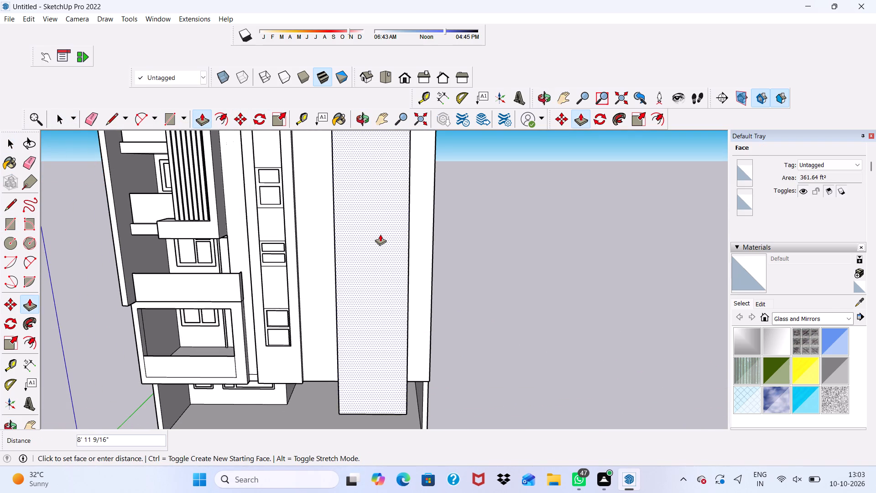
{"action": "key", "text": "6"}
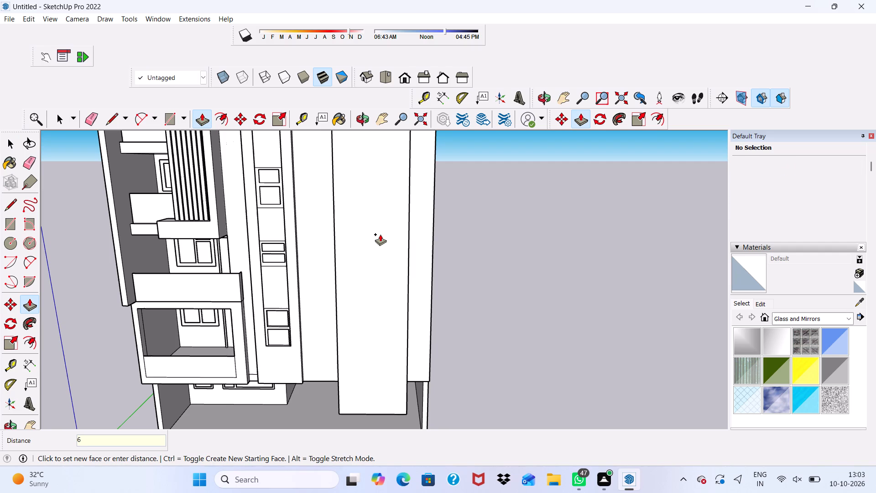
{"action": "key", "text": "shift+quotedbl"}
{"action": "key", "text": "Return"}
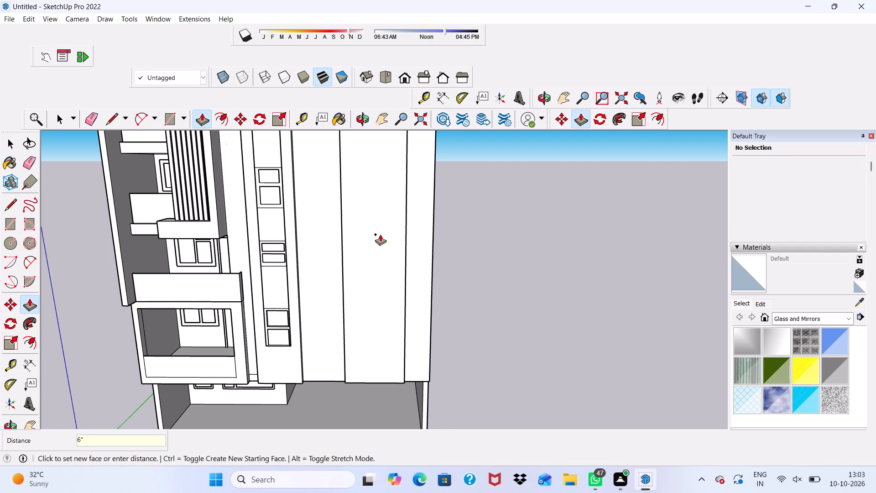
{"action": "scroll", "coordinate": [380, 234], "scroll_direction": "up", "scroll_amount": 5}
{"action": "scroll", "coordinate": [380, 234], "scroll_direction": "down", "scroll_amount": 11}
{"action": "middle_click_drag", "start_coordinate": [368, 240], "coordinate": [266, 329]}
{"action": "scroll", "coordinate": [368, 240], "scroll_direction": "down", "scroll_amount": 1}
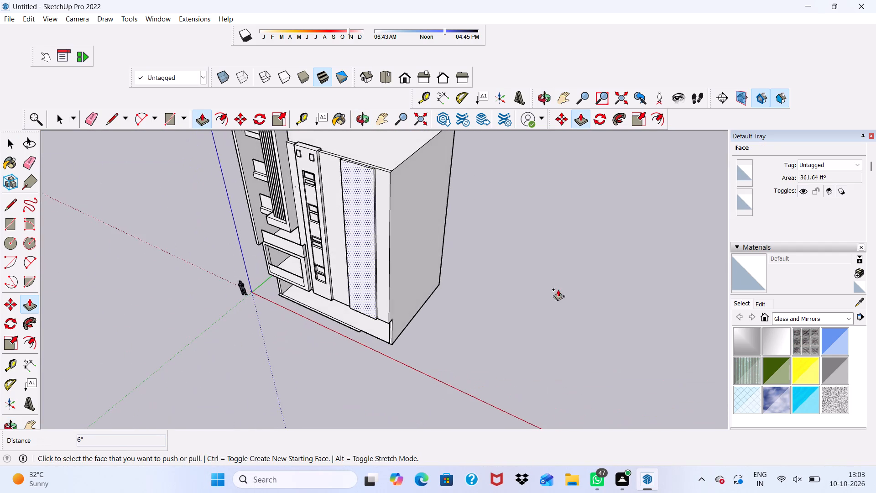
{"action": "scroll", "coordinate": [667, 279], "scroll_direction": "up", "scroll_amount": 2}
{"action": "key", "text": "space"}
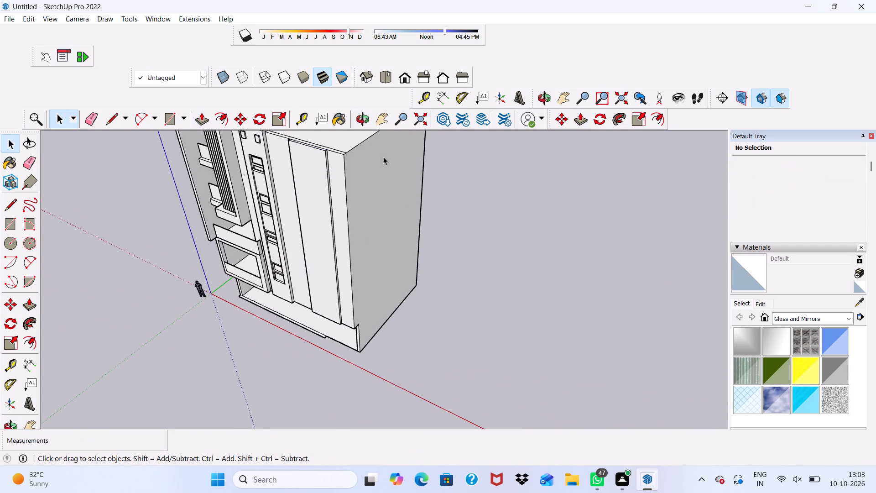
Examine the new projecting wall panel, its top edge and its fit with the rest of the facade from above and from the front.
{"action": "scroll", "coordinate": [263, 217], "scroll_direction": "up", "scroll_amount": 4}
{"action": "middle_click_drag", "start_coordinate": [259, 212], "coordinate": [420, 154]}
{"action": "scroll", "coordinate": [259, 212], "scroll_direction": "down", "scroll_amount": 1}
{"action": "scroll", "coordinate": [422, 251], "scroll_direction": "down", "scroll_amount": 5}
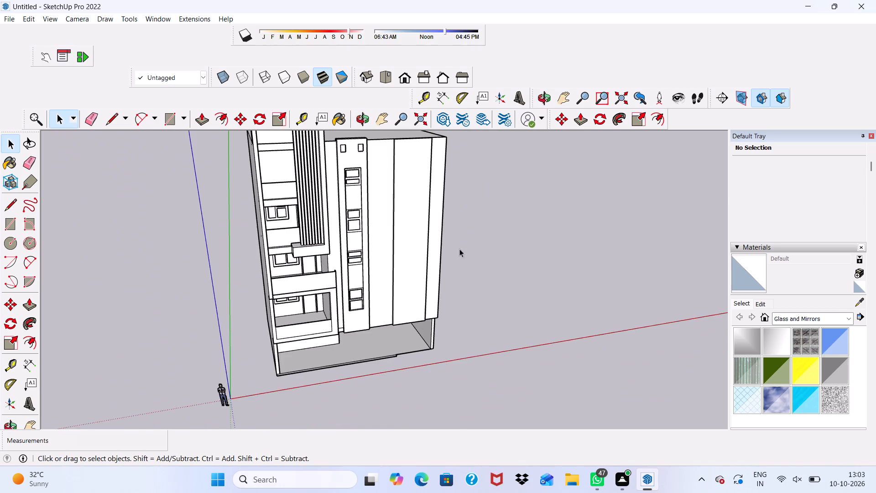
{"action": "scroll", "coordinate": [406, 178], "scroll_direction": "up", "scroll_amount": 10}
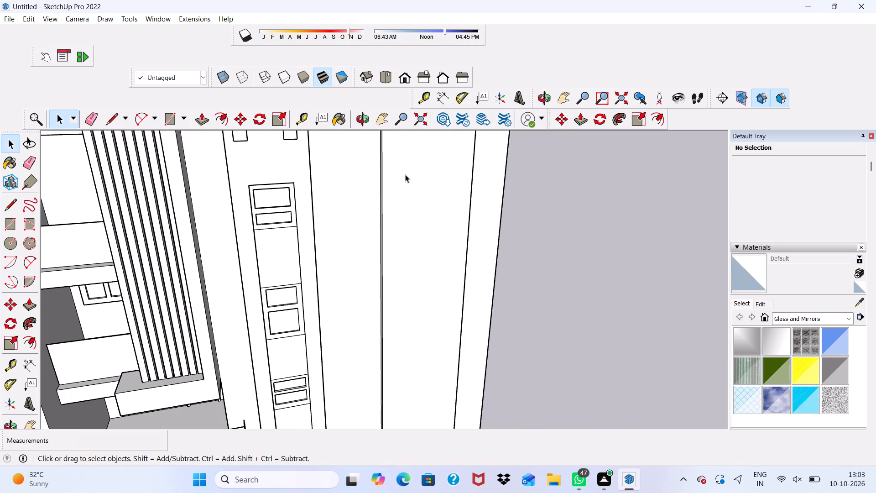
{"action": "scroll", "coordinate": [405, 174], "scroll_direction": "up", "scroll_amount": 5}
{"action": "scroll", "coordinate": [405, 174], "scroll_direction": "down", "scroll_amount": 5}
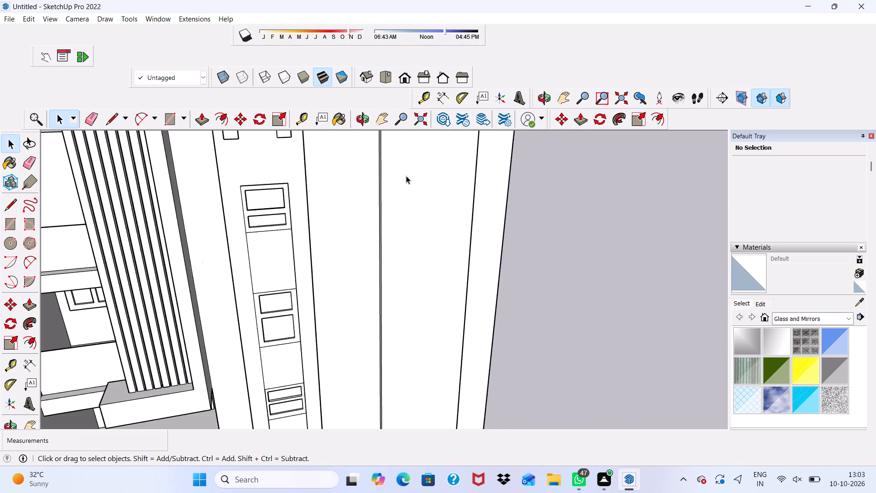
{"action": "scroll", "coordinate": [405, 178], "scroll_direction": "down", "scroll_amount": 5}
{"action": "scroll", "coordinate": [406, 163], "scroll_direction": "up", "scroll_amount": 5}
{"action": "middle_click_drag", "start_coordinate": [406, 168], "coordinate": [339, 253]}
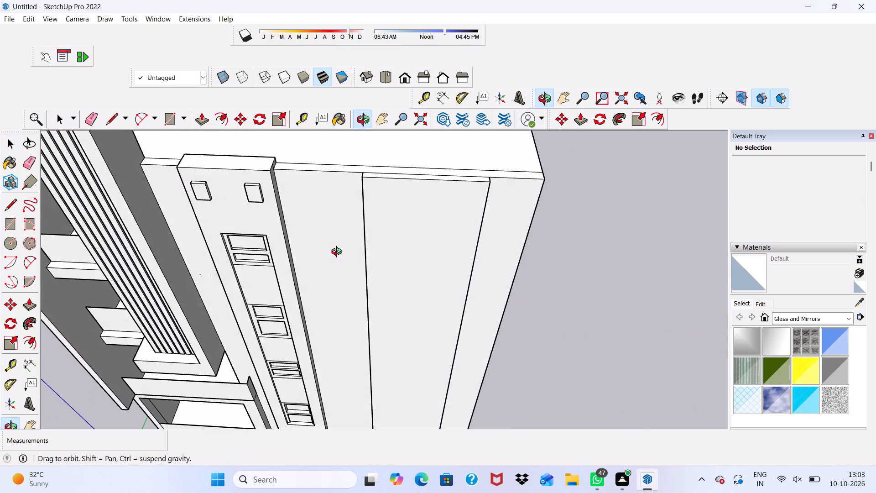
{"action": "middle_click_drag", "start_coordinate": [339, 253], "coordinate": [335, 257]}
{"action": "scroll", "coordinate": [377, 169], "scroll_direction": "up", "scroll_amount": 5}
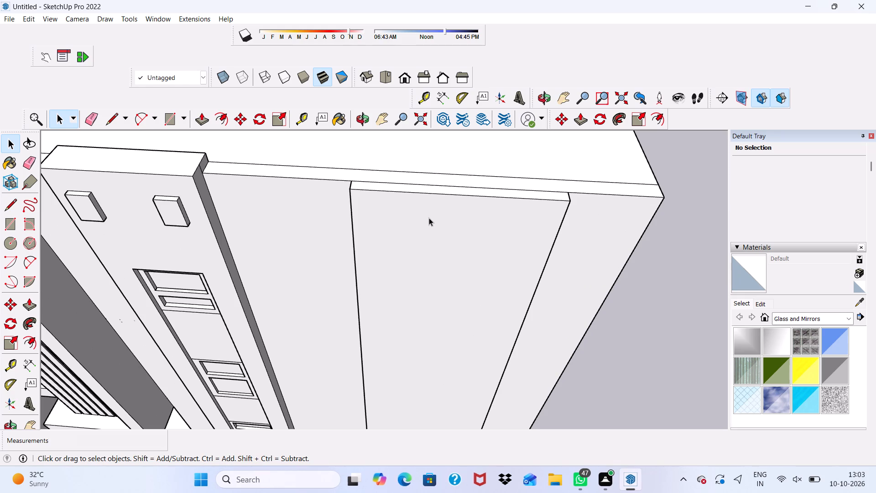
{"action": "scroll", "coordinate": [429, 218], "scroll_direction": "up", "scroll_amount": 4}
{"action": "scroll", "coordinate": [422, 216], "scroll_direction": "down", "scroll_amount": 5}
{"action": "middle_click_drag", "start_coordinate": [417, 222], "coordinate": [417, 195]}
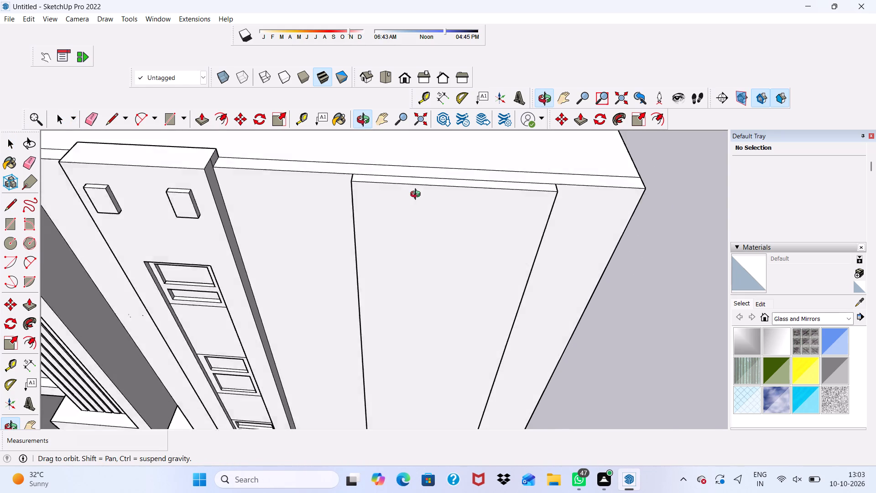
{"action": "middle_click_drag", "start_coordinate": [417, 195], "coordinate": [415, 151]}
{"action": "scroll", "coordinate": [415, 210], "scroll_direction": "down", "scroll_amount": 12}
{"action": "middle_click_drag", "start_coordinate": [474, 262], "coordinate": [462, 207]}
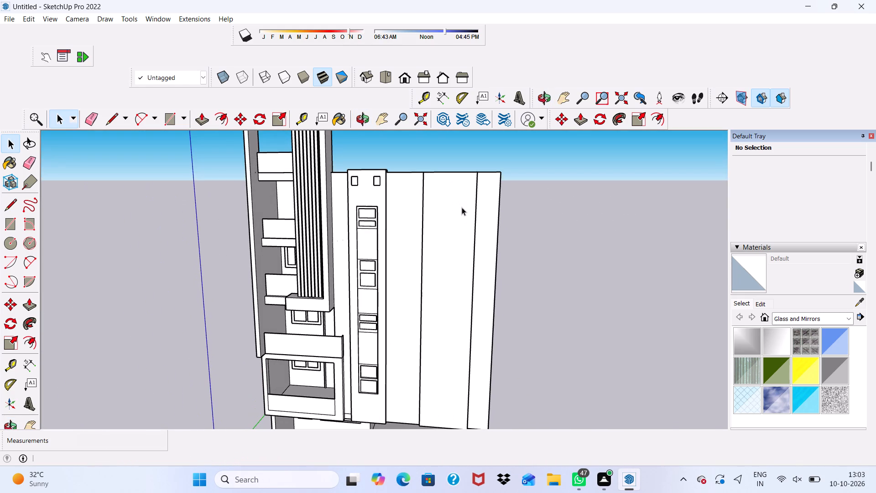
{"action": "left_click", "coordinate": [172, 108]}
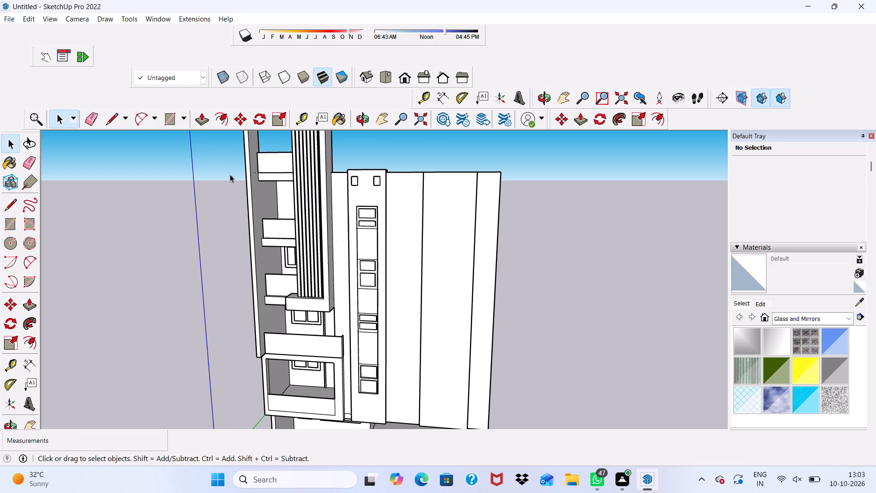
Draw a rectangle about 6' 2" by 5' 10" near the top of the projecting full-height wall panel.
{"action": "scroll", "coordinate": [187, 133], "scroll_direction": "down", "scroll_amount": 3}
{"action": "scroll", "coordinate": [141, 60], "scroll_direction": "up", "scroll_amount": 2}
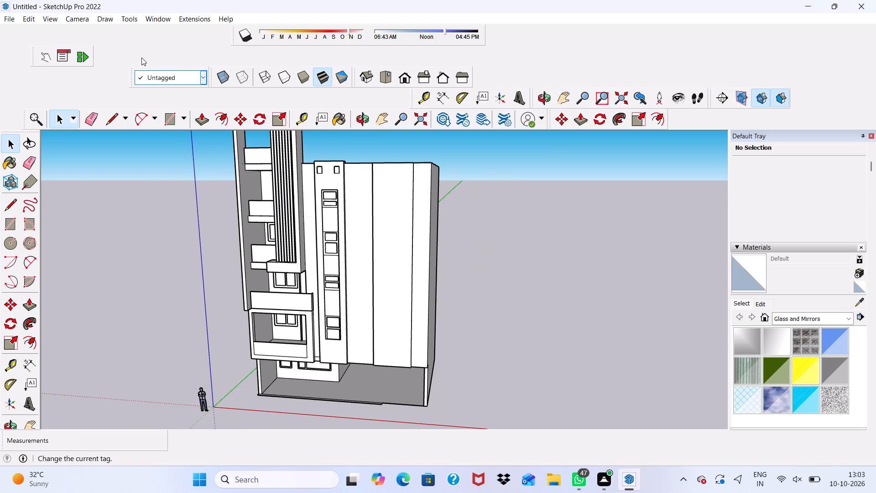
{"action": "left_click", "coordinate": [170, 112]}
{"action": "scroll", "coordinate": [350, 173], "scroll_direction": "up", "scroll_amount": 4}
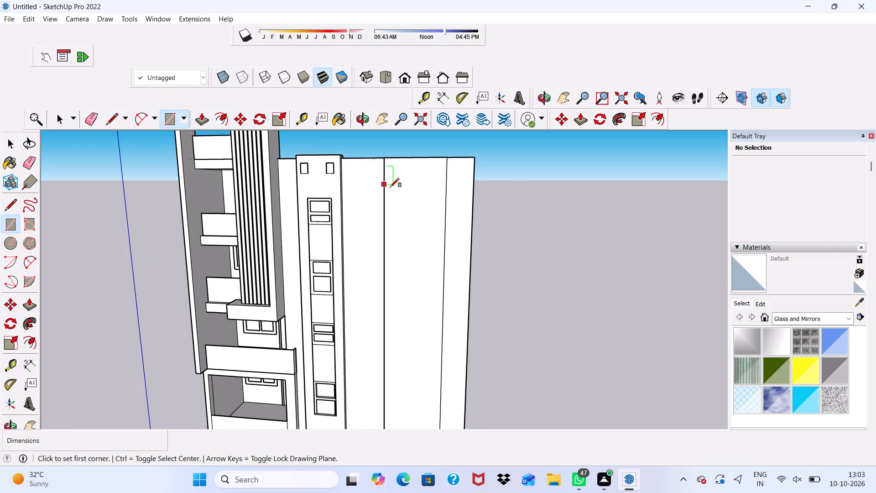
{"action": "scroll", "coordinate": [391, 187], "scroll_direction": "up", "scroll_amount": 4}
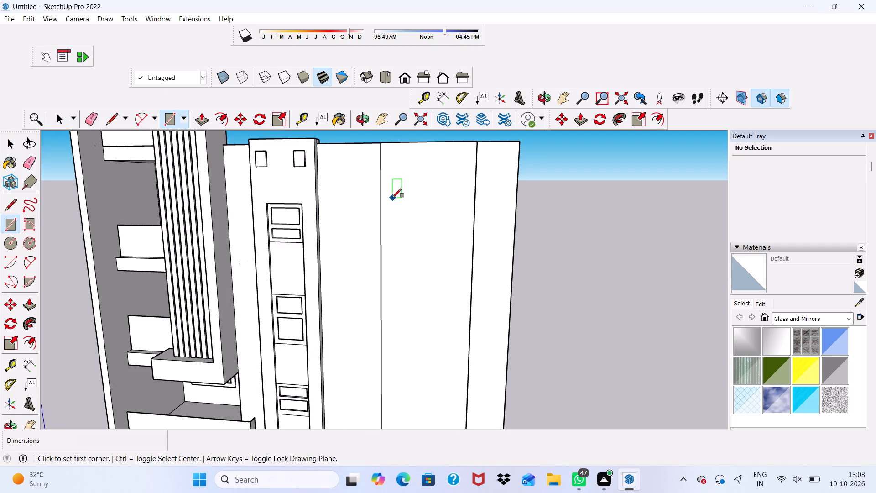
{"action": "left_click", "coordinate": [392, 198]}
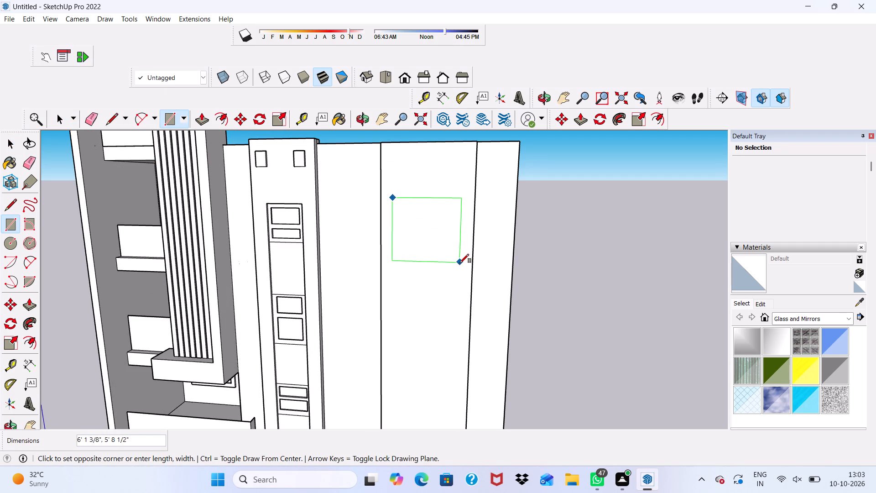
{"action": "left_click", "coordinate": [460, 264]}
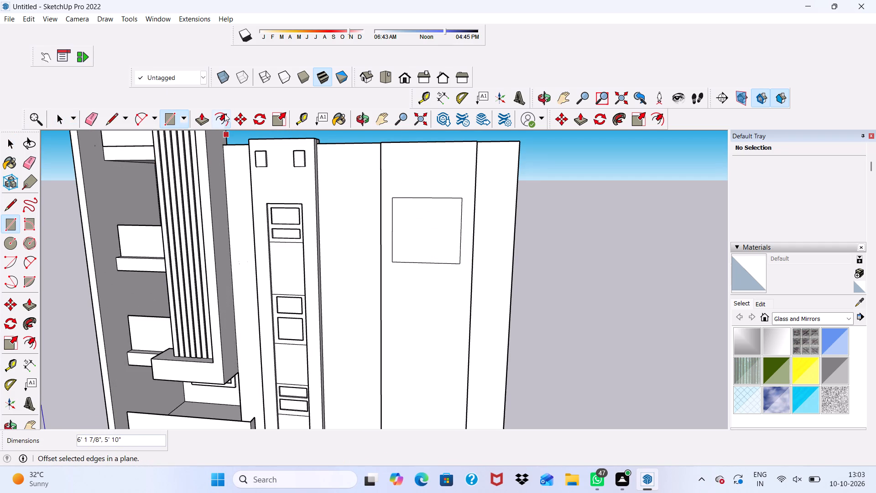
Offset the new rectangle's outline 6" inward to form a frame border, and leave nothing selected.
{"action": "left_click", "coordinate": [224, 114]}
{"action": "left_click", "coordinate": [403, 226]}
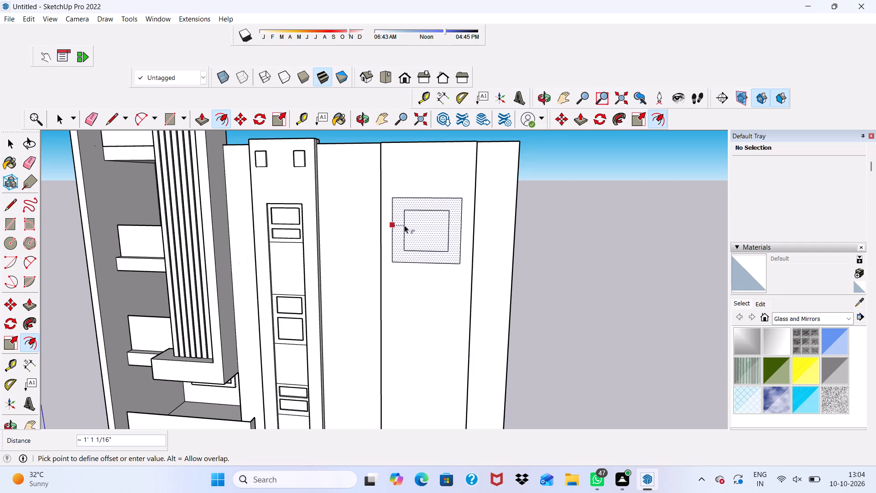
{"action": "type", "text": "6\""}
{"action": "key", "text": "Return"}
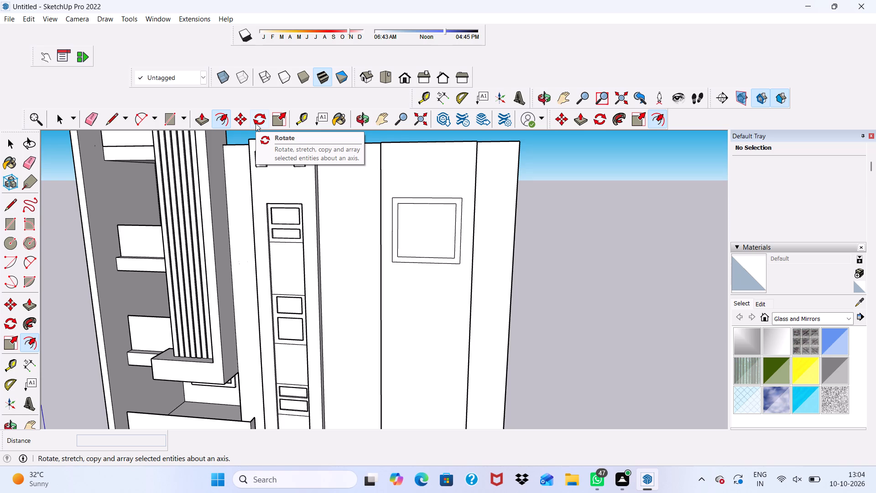
{"action": "scroll", "coordinate": [404, 210], "scroll_direction": "up", "scroll_amount": 5}
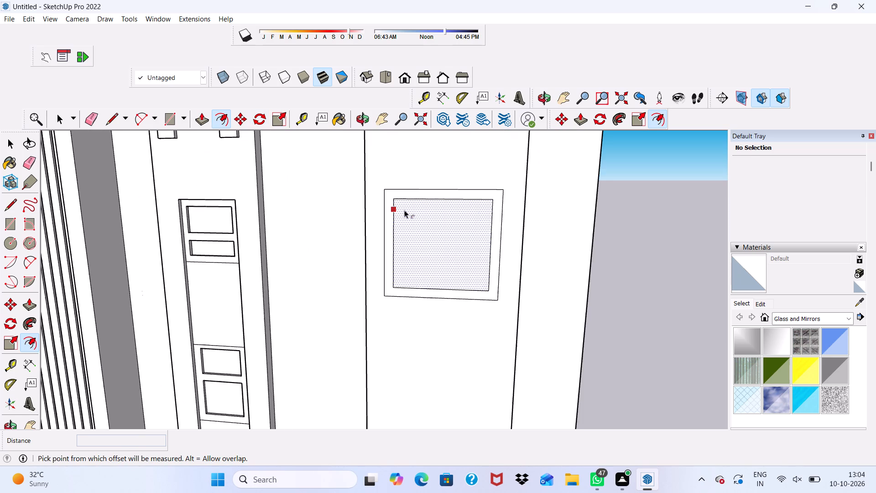
{"action": "key", "text": "space"}
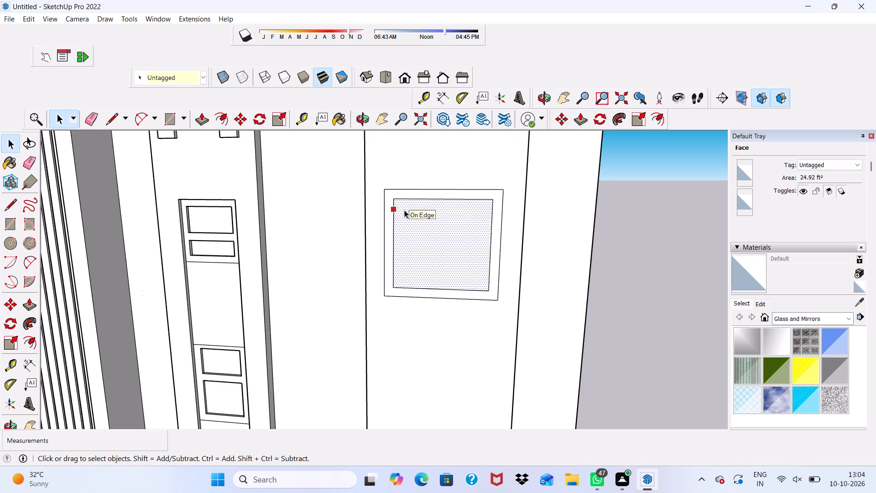
{"action": "key", "text": "BackSpace"}
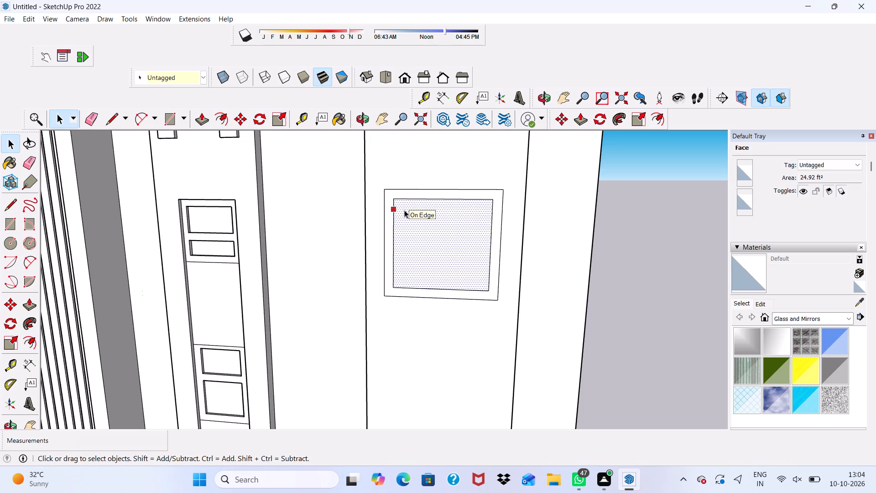
{"action": "scroll", "coordinate": [404, 214], "scroll_direction": "up", "scroll_amount": 6}
{"action": "scroll", "coordinate": [443, 209], "scroll_direction": "down", "scroll_amount": 5}
{"action": "scroll", "coordinate": [387, 189], "scroll_direction": "down", "scroll_amount": 4}
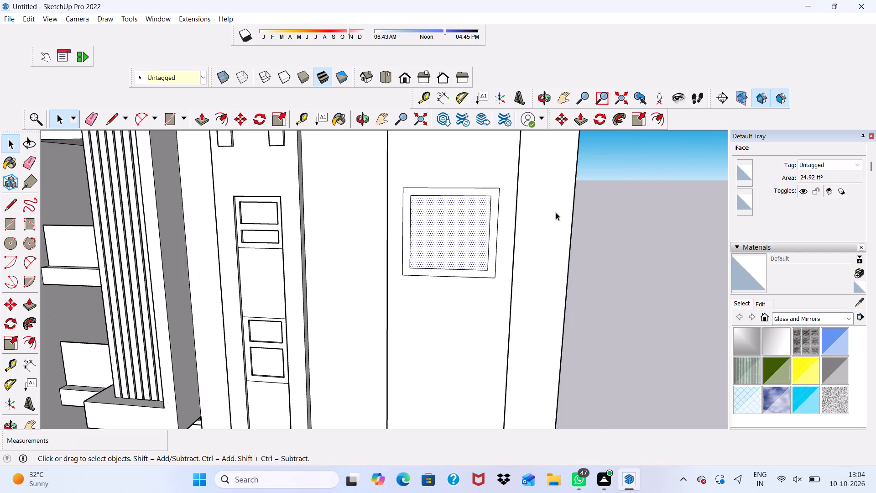
{"action": "left_click", "coordinate": [610, 209]}
Pull the border face between the two rectangles outward 6" with Push/Pull.
{"action": "scroll", "coordinate": [488, 186], "scroll_direction": "up", "scroll_amount": 6}
{"action": "scroll", "coordinate": [434, 169], "scroll_direction": "up", "scroll_amount": 3}
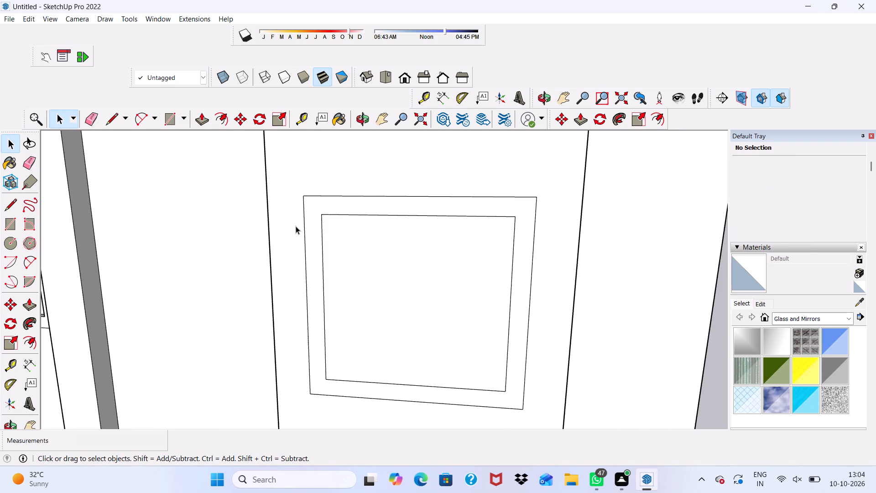
{"action": "left_click", "coordinate": [313, 229]}
{"action": "left_click", "coordinate": [199, 117]}
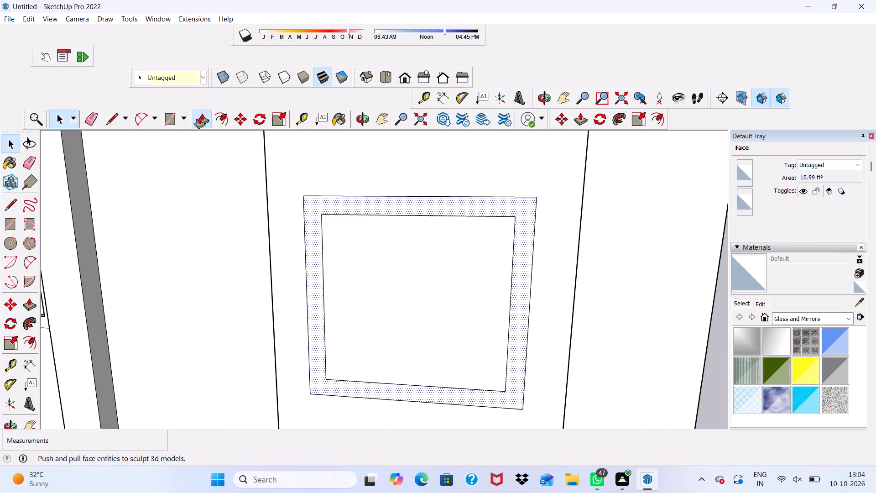
{"action": "left_click", "coordinate": [317, 260]}
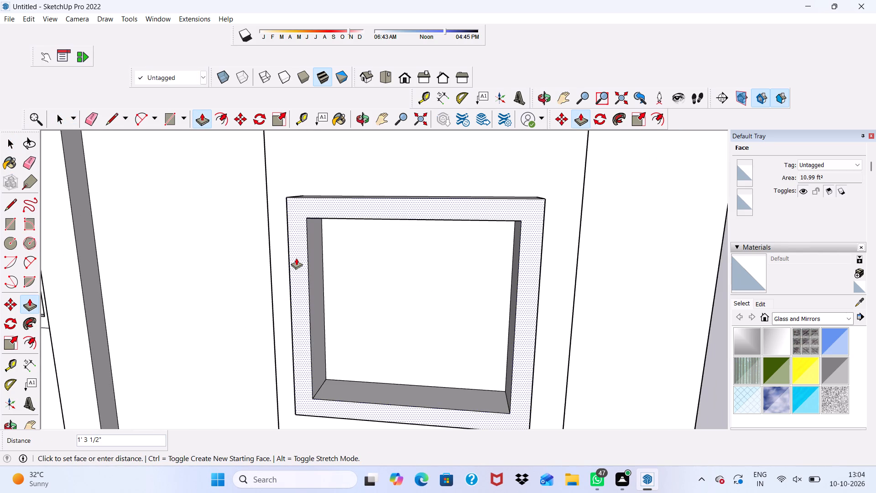
{"action": "key", "text": "6"}
{"action": "key", "text": "shift+quotedbl"}
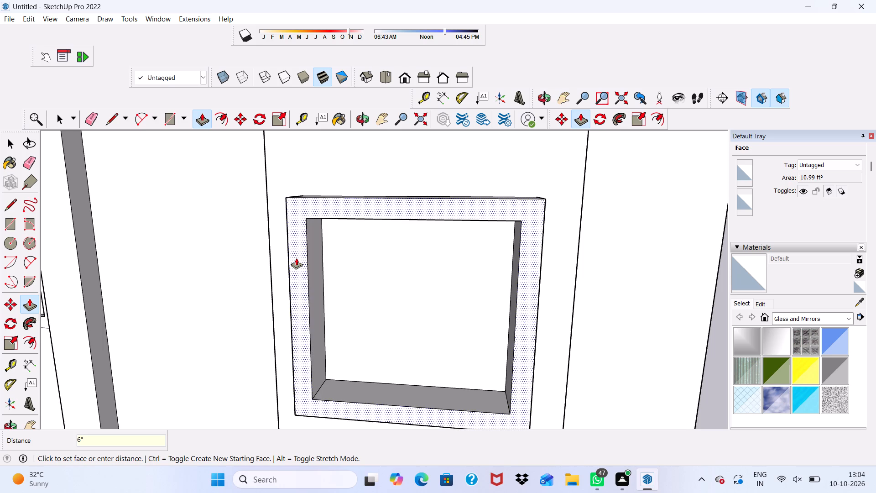
{"action": "key", "text": "Return"}
Draw an upright rectangle 4' 10" tall and about 5 1/2" wide along the left inner edge of the frame's recessed face.
{"action": "scroll", "coordinate": [303, 267], "scroll_direction": "down", "scroll_amount": 3}
{"action": "middle_click_drag", "start_coordinate": [340, 275], "coordinate": [364, 221]}
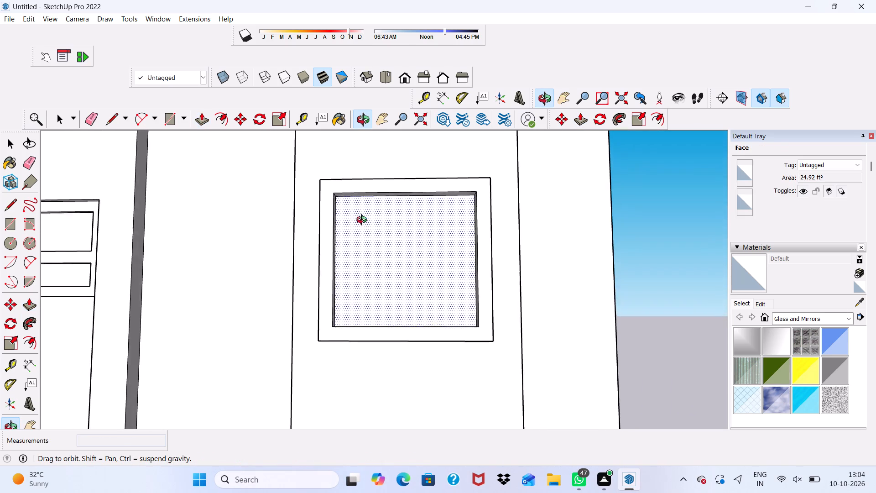
{"action": "middle_click_drag", "start_coordinate": [364, 221], "coordinate": [371, 191]}
{"action": "scroll", "coordinate": [372, 185], "scroll_direction": "up", "scroll_amount": 5}
{"action": "scroll", "coordinate": [113, 99], "scroll_direction": "up", "scroll_amount": 4}
{"action": "left_click", "coordinate": [176, 110]}
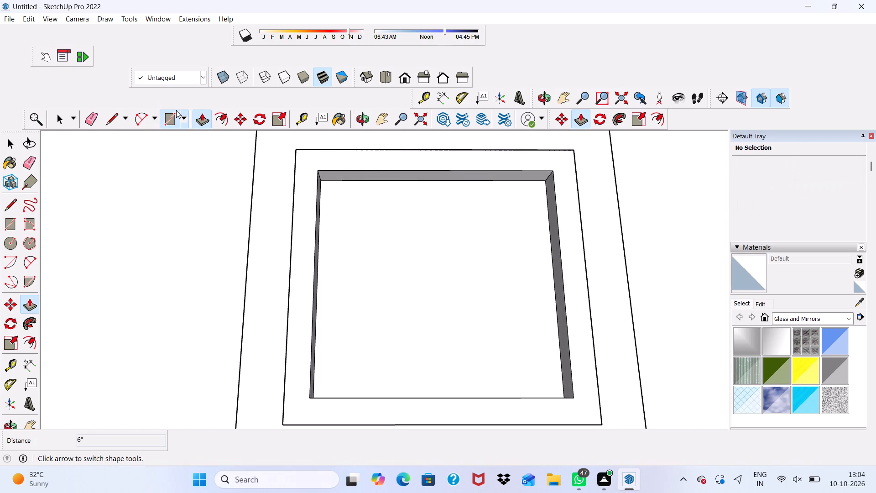
{"action": "scroll", "coordinate": [343, 205], "scroll_direction": "up", "scroll_amount": 10}
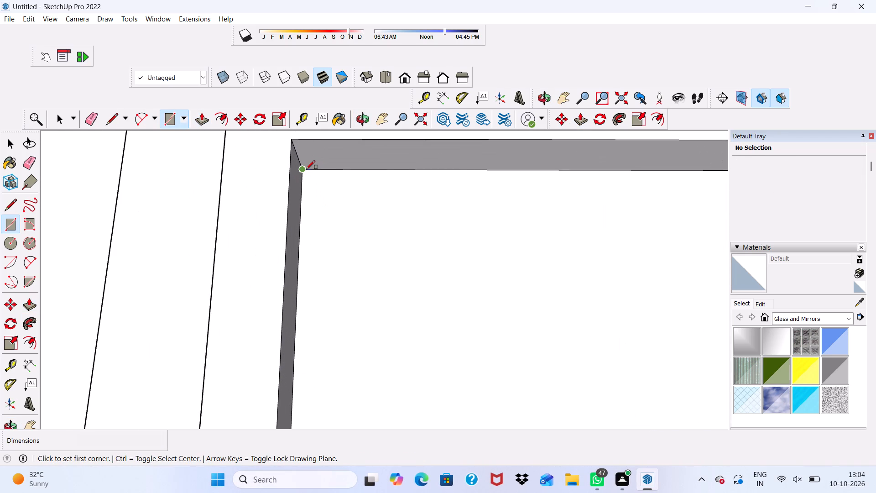
{"action": "left_click", "coordinate": [306, 169]}
{"action": "scroll", "coordinate": [386, 181], "scroll_direction": "down", "scroll_amount": 14}
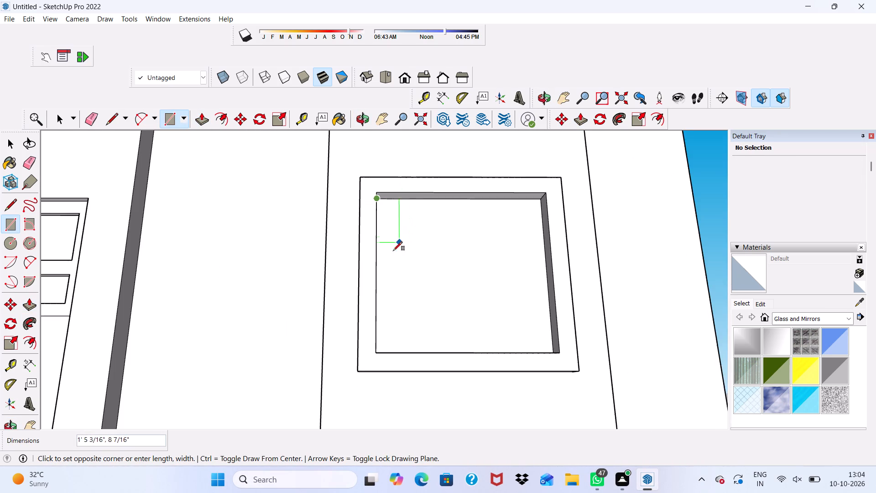
{"action": "scroll", "coordinate": [395, 268], "scroll_direction": "down", "scroll_amount": 2}
{"action": "middle_click_drag", "start_coordinate": [401, 283], "coordinate": [339, 373]}
{"action": "scroll", "coordinate": [389, 347], "scroll_direction": "up", "scroll_amount": 6}
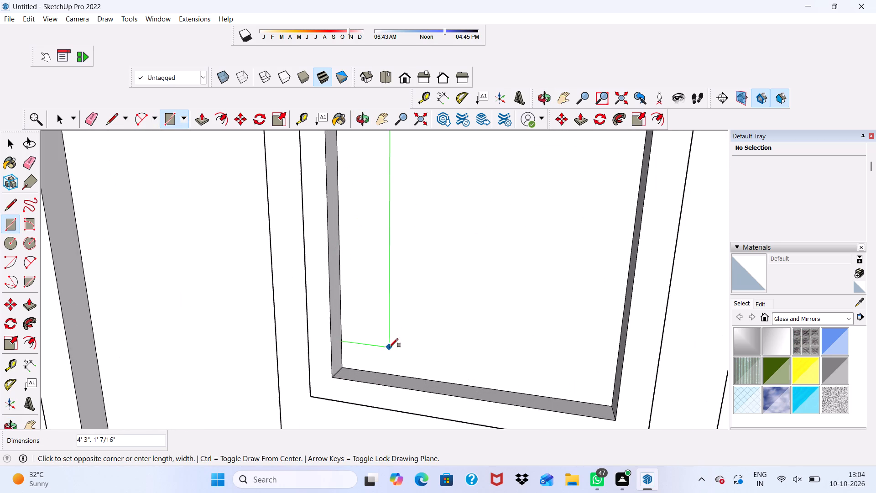
{"action": "left_click", "coordinate": [363, 368]}
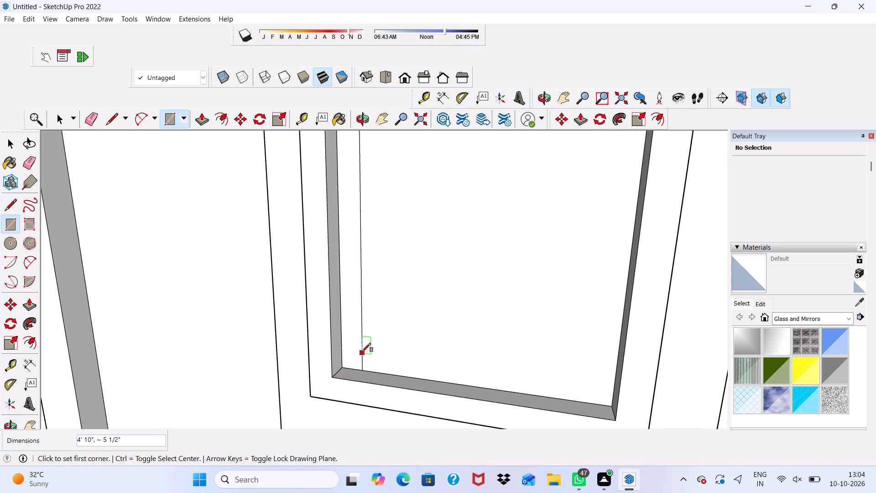
Draw a horizontal rectangle 5' 1 7/8" long and about 3 11/16" high along the top inner edge of the recessed face.
{"action": "scroll", "coordinate": [362, 352], "scroll_direction": "down", "scroll_amount": 7}
{"action": "middle_click_drag", "start_coordinate": [374, 332], "coordinate": [372, 297]}
{"action": "scroll", "coordinate": [372, 296], "scroll_direction": "down", "scroll_amount": 1}
{"action": "scroll", "coordinate": [357, 230], "scroll_direction": "up", "scroll_amount": 10}
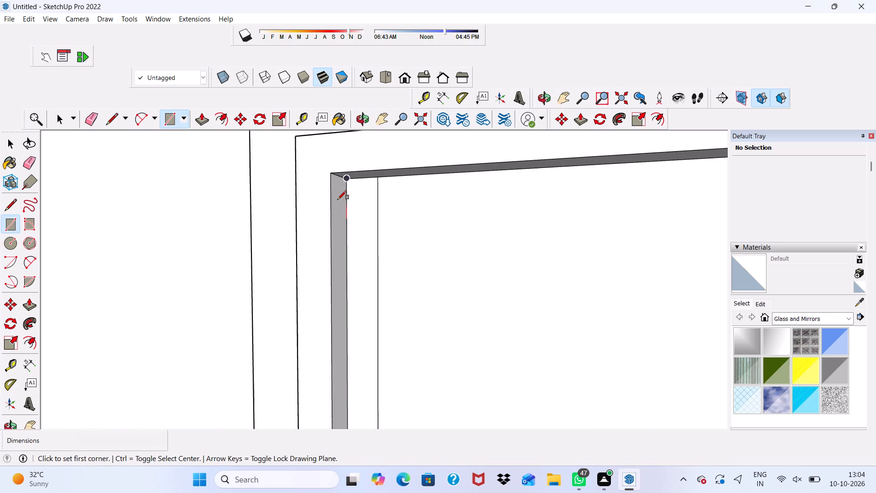
{"action": "scroll", "coordinate": [338, 199], "scroll_direction": "up", "scroll_amount": 6}
{"action": "left_click", "coordinate": [351, 173]}
{"action": "scroll", "coordinate": [363, 209], "scroll_direction": "down", "scroll_amount": 5}
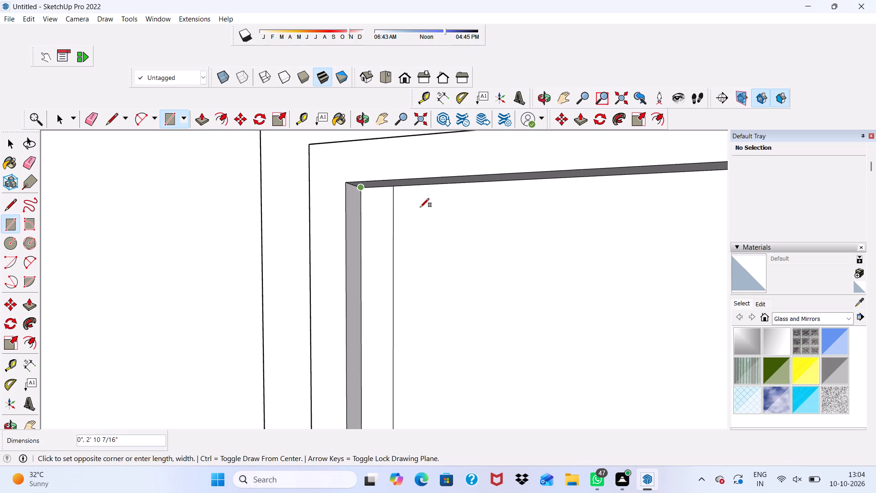
{"action": "scroll", "coordinate": [420, 207], "scroll_direction": "down", "scroll_amount": 3}
{"action": "scroll", "coordinate": [468, 209], "scroll_direction": "down", "scroll_amount": 9}
{"action": "scroll", "coordinate": [539, 218], "scroll_direction": "up", "scroll_amount": 5}
{"action": "scroll", "coordinate": [542, 218], "scroll_direction": "down", "scroll_amount": 1}
{"action": "middle_click", "coordinate": [542, 218]}
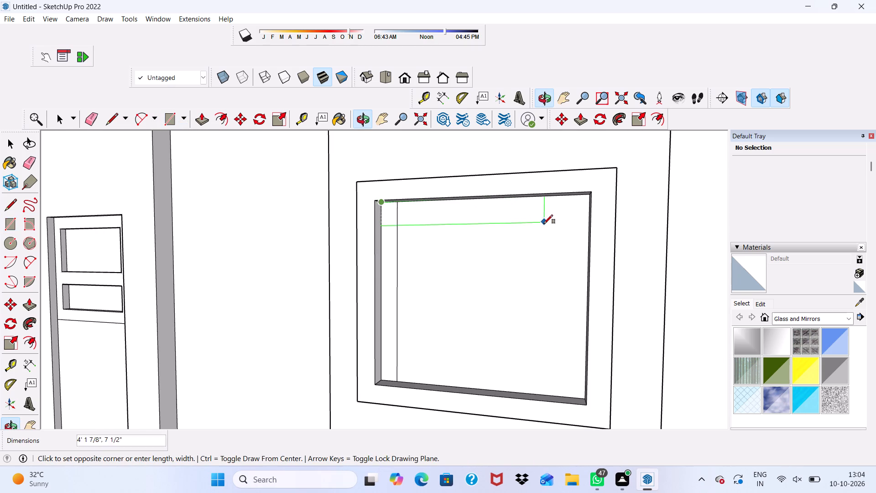
{"action": "scroll", "coordinate": [544, 231], "scroll_direction": "up", "scroll_amount": 4}
{"action": "scroll", "coordinate": [476, 228], "scroll_direction": "down", "scroll_amount": 10}
{"action": "scroll", "coordinate": [465, 225], "scroll_direction": "up", "scroll_amount": 5}
{"action": "scroll", "coordinate": [421, 205], "scroll_direction": "down", "scroll_amount": 4}
{"action": "scroll", "coordinate": [442, 204], "scroll_direction": "up", "scroll_amount": 7}
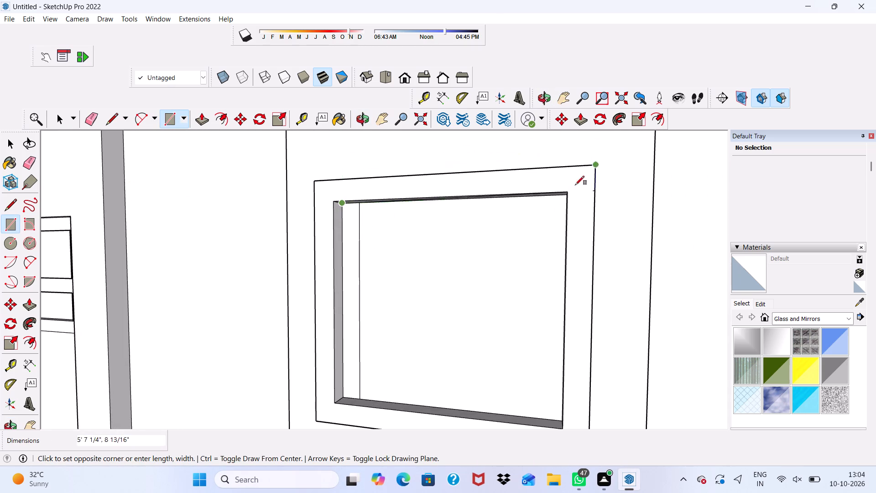
{"action": "scroll", "coordinate": [553, 221], "scroll_direction": "up", "scroll_amount": 7}
{"action": "middle_click_drag", "start_coordinate": [553, 215], "coordinate": [572, 226]}
{"action": "scroll", "coordinate": [596, 210], "scroll_direction": "up", "scroll_amount": 5}
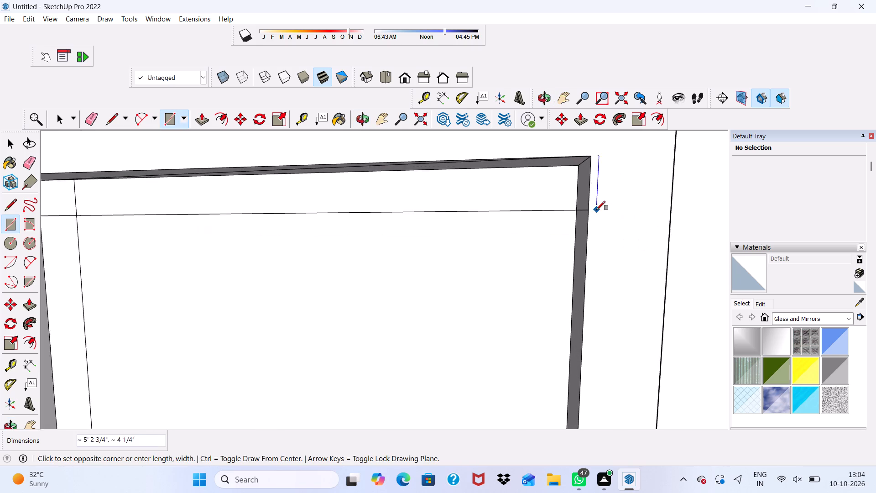
{"action": "scroll", "coordinate": [590, 209], "scroll_direction": "up", "scroll_amount": 4}
{"action": "left_click", "coordinate": [569, 205]}
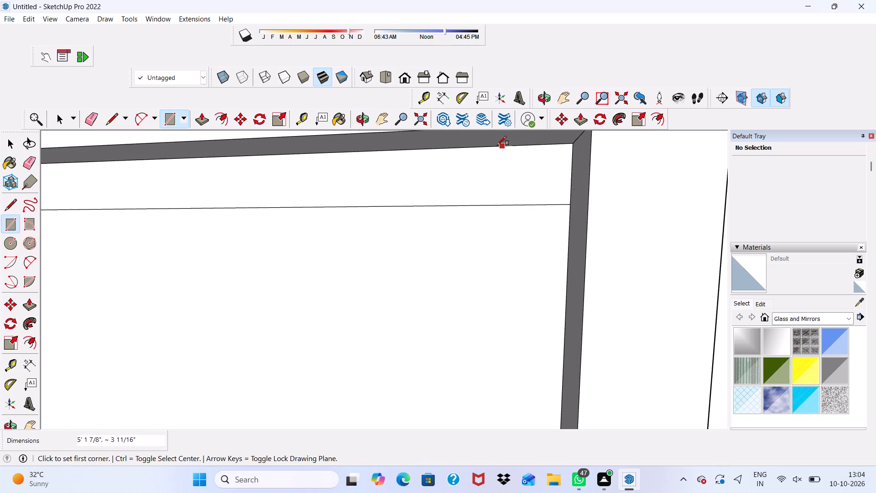
Draw an upright rectangle 4' 10" tall and about 4 1/16" wide along the right inner edge of the recessed face.
{"action": "scroll", "coordinate": [496, 144], "scroll_direction": "down", "scroll_amount": 15}
{"action": "middle_click_drag", "start_coordinate": [490, 170], "coordinate": [505, 214]}
{"action": "scroll", "coordinate": [508, 186], "scroll_direction": "up", "scroll_amount": 9}
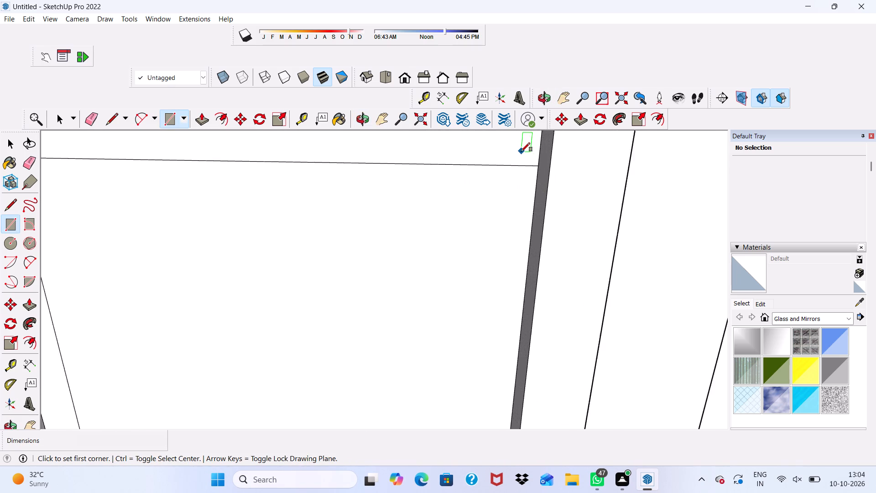
{"action": "scroll", "coordinate": [521, 152], "scroll_direction": "down", "scroll_amount": 8}
{"action": "middle_click_drag", "start_coordinate": [508, 194], "coordinate": [526, 174]}
{"action": "scroll", "coordinate": [527, 160], "scroll_direction": "up", "scroll_amount": 12}
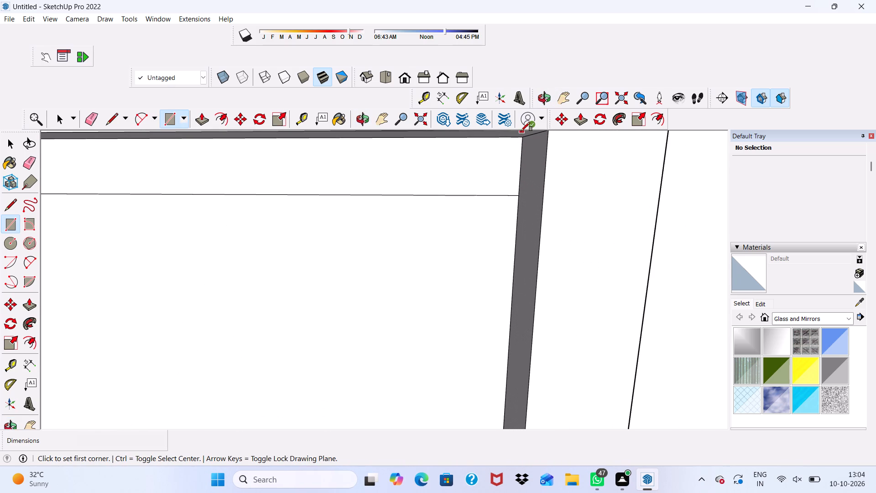
{"action": "left_click", "coordinate": [521, 139]}
{"action": "scroll", "coordinate": [492, 148], "scroll_direction": "down", "scroll_amount": 11}
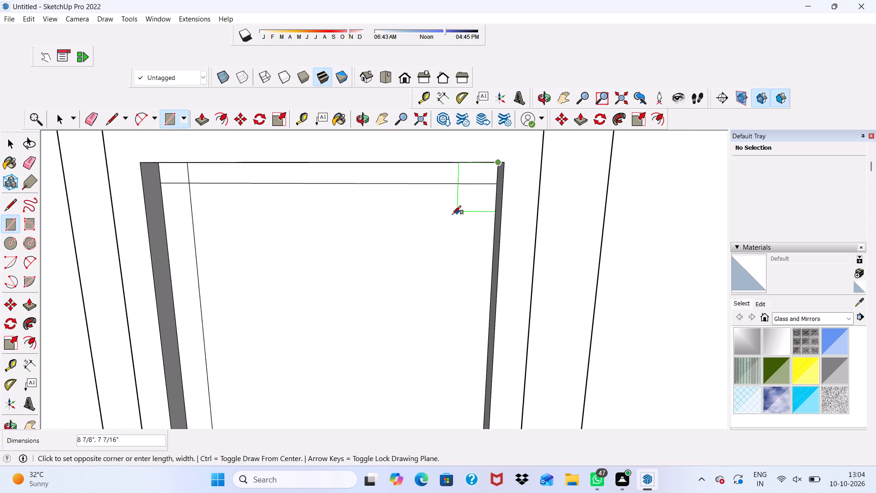
{"action": "scroll", "coordinate": [461, 203], "scroll_direction": "down", "scroll_amount": 9}
{"action": "scroll", "coordinate": [453, 307], "scroll_direction": "up", "scroll_amount": 5}
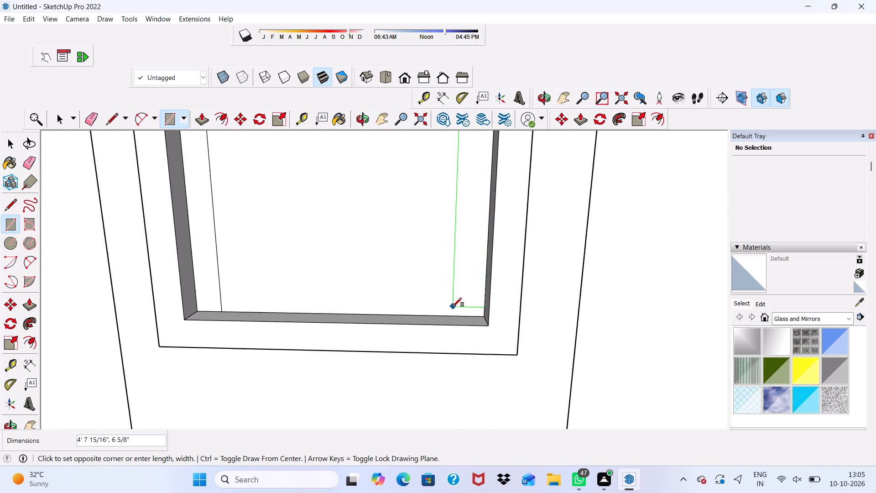
{"action": "scroll", "coordinate": [453, 307], "scroll_direction": "up", "scroll_amount": 3}
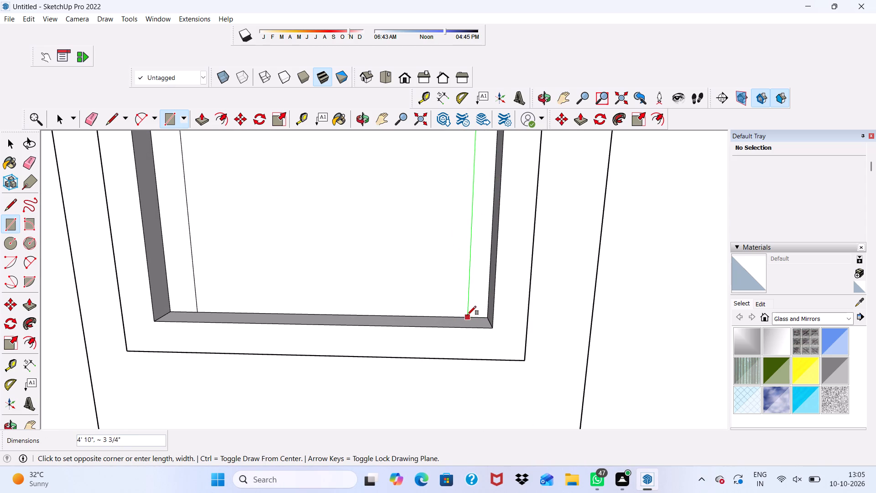
{"action": "left_click", "coordinate": [466, 315]}
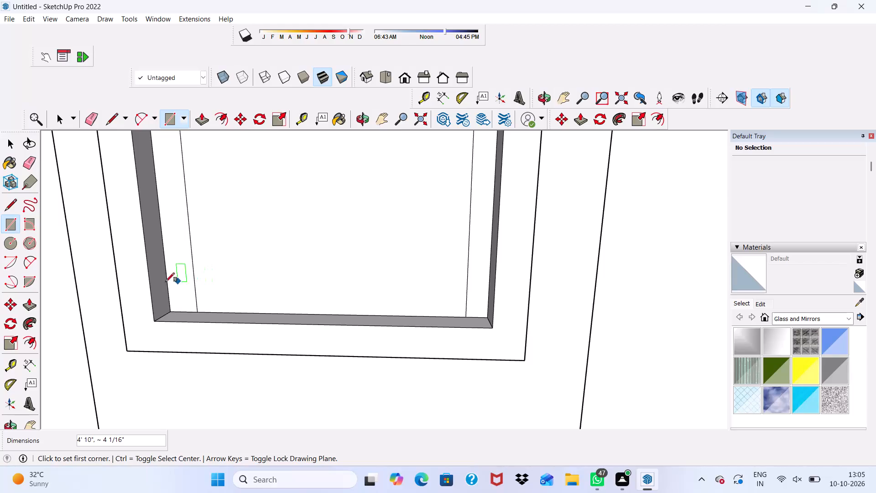
Draw a horizontal rectangle 5' 1 7/8" long and about 5 5/8" high along the bottom inner edge of the recessed face.
{"action": "left_click", "coordinate": [174, 309]}
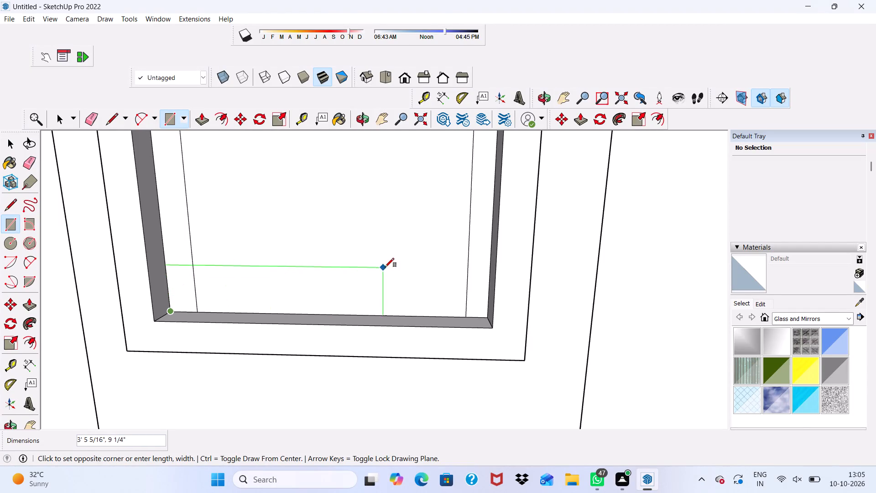
{"action": "left_click", "coordinate": [487, 289]}
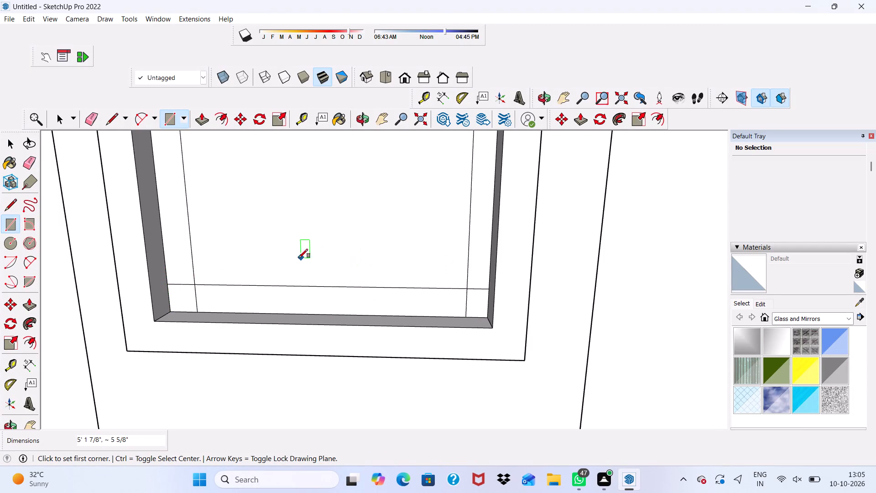
Draw a narrow upright rectangle down the middle of the frame's recessed face, starting from the middle of its top inner edge.
{"action": "scroll", "coordinate": [280, 233], "scroll_direction": "down", "scroll_amount": 15}
{"action": "scroll", "coordinate": [296, 201], "scroll_direction": "up", "scroll_amount": 6}
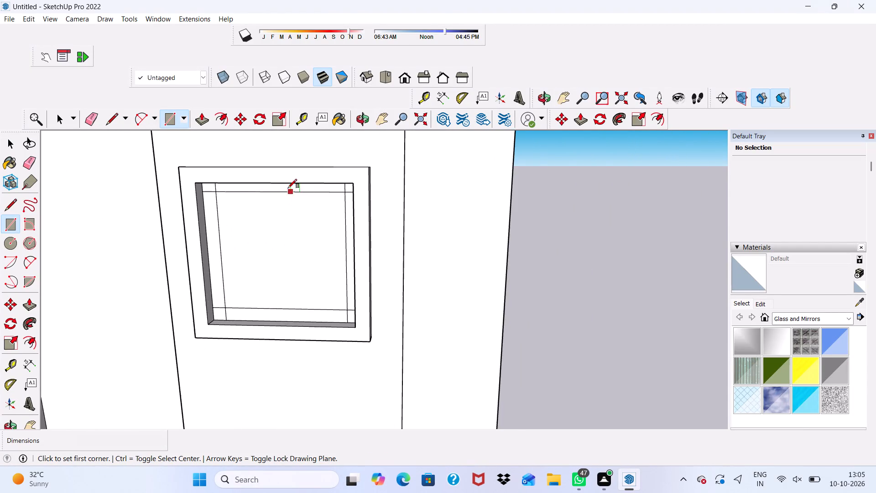
{"action": "scroll", "coordinate": [285, 186], "scroll_direction": "up", "scroll_amount": 1}
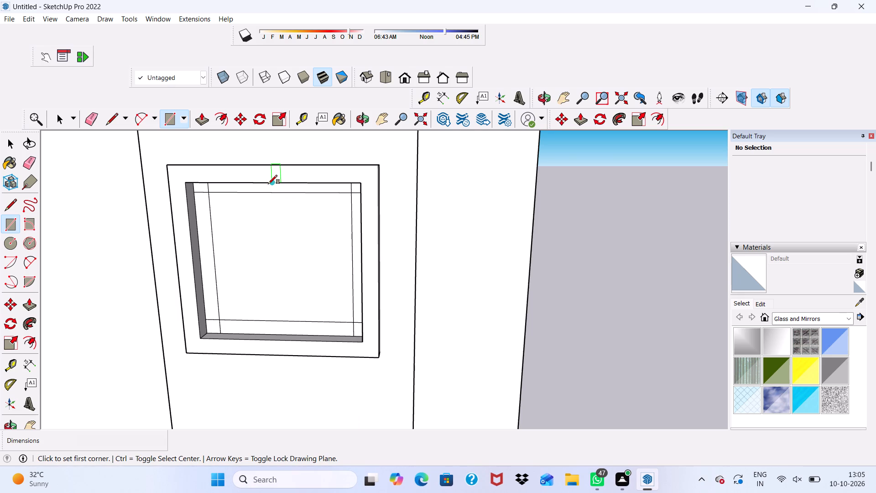
{"action": "left_click", "coordinate": [268, 184]}
{"action": "scroll", "coordinate": [279, 316], "scroll_direction": "up", "scroll_amount": 3}
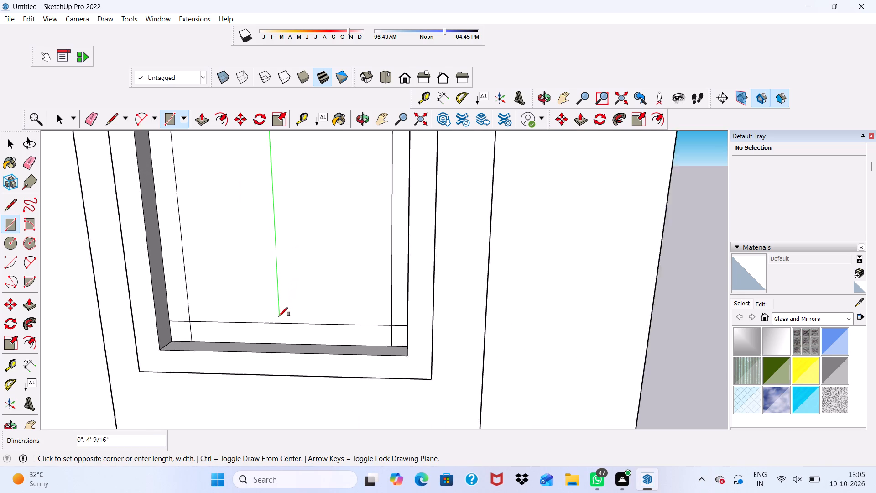
{"action": "scroll", "coordinate": [279, 316], "scroll_direction": "up", "scroll_amount": 10}
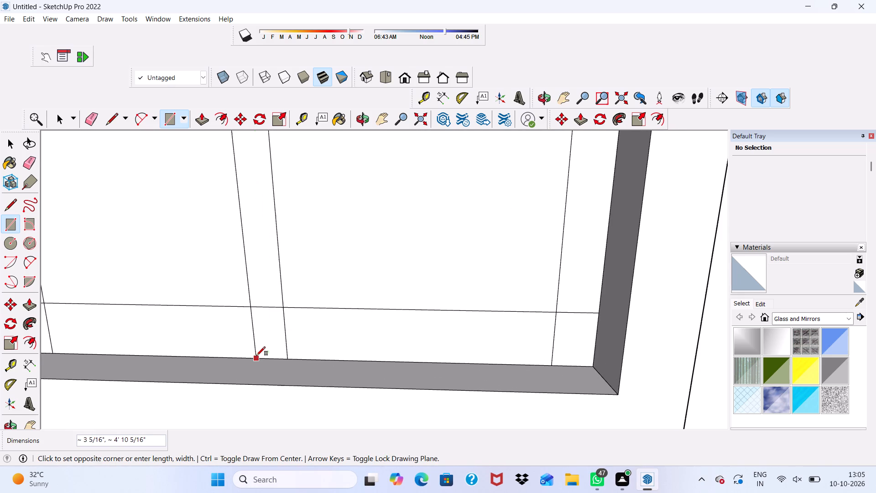
{"action": "scroll", "coordinate": [260, 353], "scroll_direction": "up", "scroll_amount": 6}
{"action": "scroll", "coordinate": [274, 334], "scroll_direction": "down", "scroll_amount": 6}
{"action": "scroll", "coordinate": [307, 276], "scroll_direction": "up", "scroll_amount": 1}
{"action": "scroll", "coordinate": [307, 259], "scroll_direction": "down", "scroll_amount": 14}
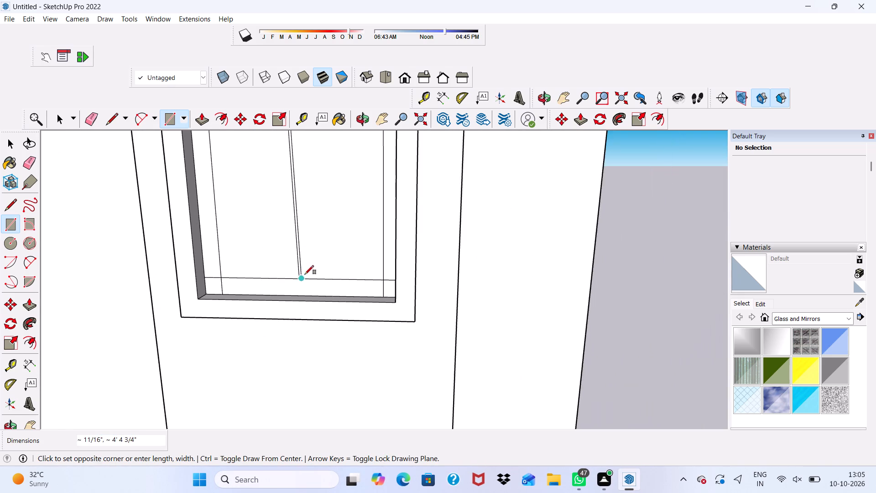
{"action": "scroll", "coordinate": [305, 274], "scroll_direction": "down", "scroll_amount": 6}
{"action": "middle_click_drag", "start_coordinate": [305, 274], "coordinate": [364, 255]}
{"action": "scroll", "coordinate": [364, 258], "scroll_direction": "up", "scroll_amount": 7}
{"action": "scroll", "coordinate": [329, 313], "scroll_direction": "down", "scroll_amount": 6}
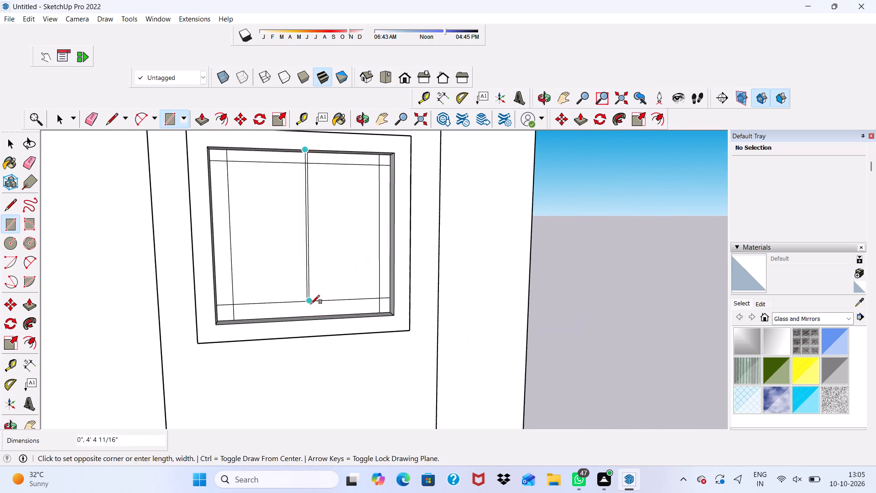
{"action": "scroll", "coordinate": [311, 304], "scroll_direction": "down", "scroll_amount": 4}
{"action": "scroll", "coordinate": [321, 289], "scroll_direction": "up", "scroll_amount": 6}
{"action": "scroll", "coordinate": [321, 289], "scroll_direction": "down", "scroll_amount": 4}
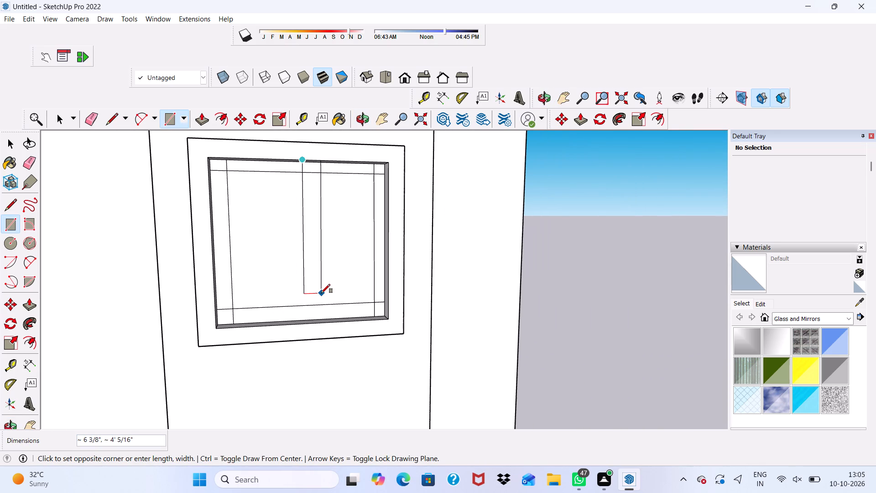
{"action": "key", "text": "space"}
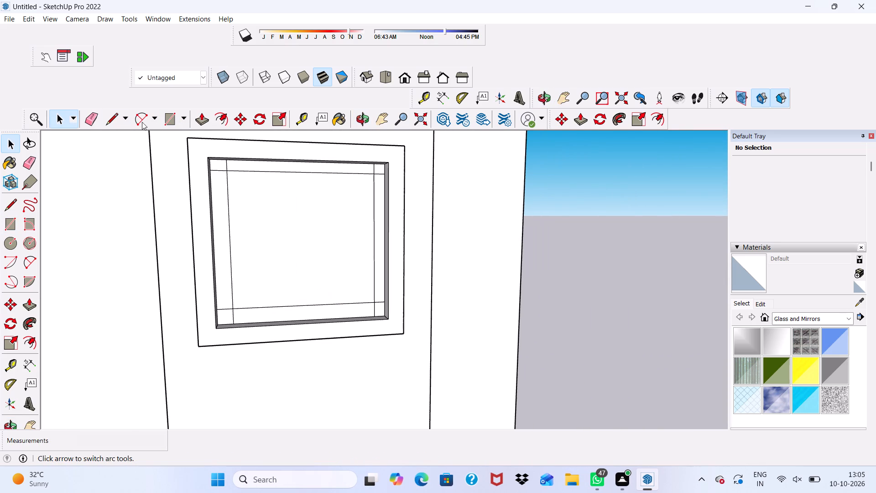
Draw a narrow upright rectangle about 4' 4 3/8" tall down the middle of the recessed face, from its top inner edge to the bottom strip.
{"action": "left_click", "coordinate": [169, 120]}
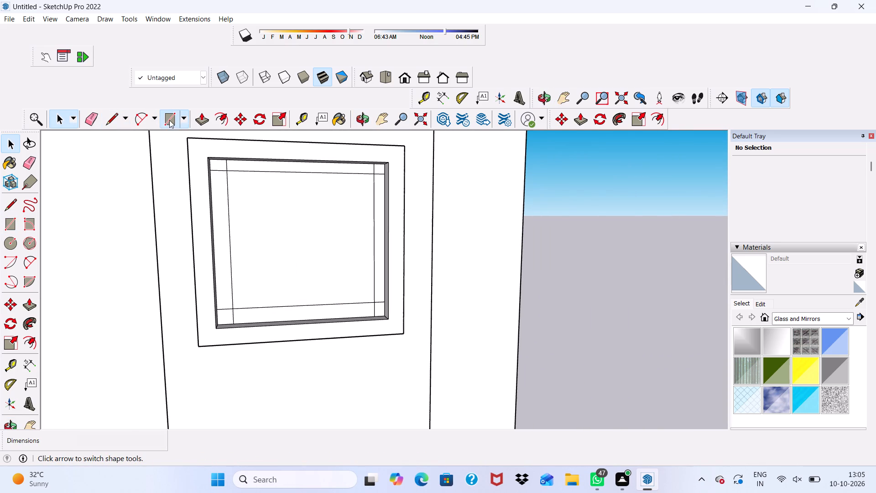
{"action": "scroll", "coordinate": [302, 187], "scroll_direction": "up", "scroll_amount": 1}
{"action": "middle_click_drag", "start_coordinate": [302, 187], "coordinate": [301, 177]}
{"action": "scroll", "coordinate": [300, 161], "scroll_direction": "up", "scroll_amount": 9}
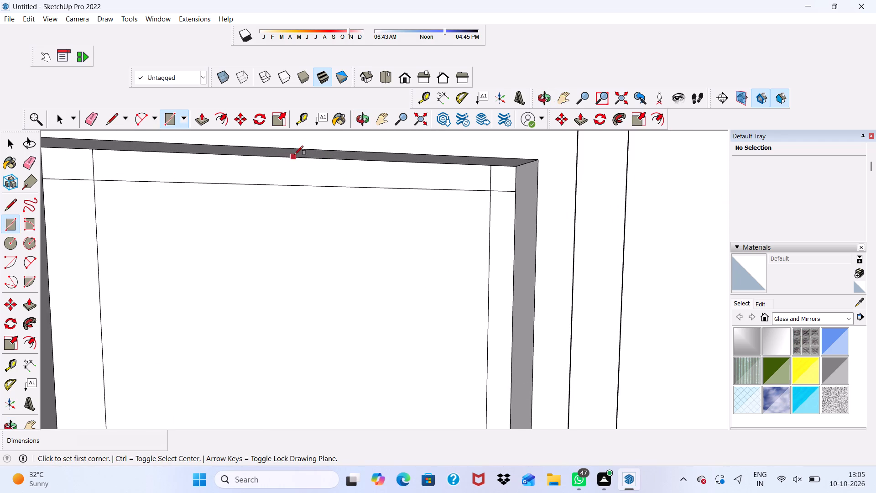
{"action": "left_click", "coordinate": [312, 157]}
{"action": "scroll", "coordinate": [312, 157], "scroll_direction": "down", "scroll_amount": 10}
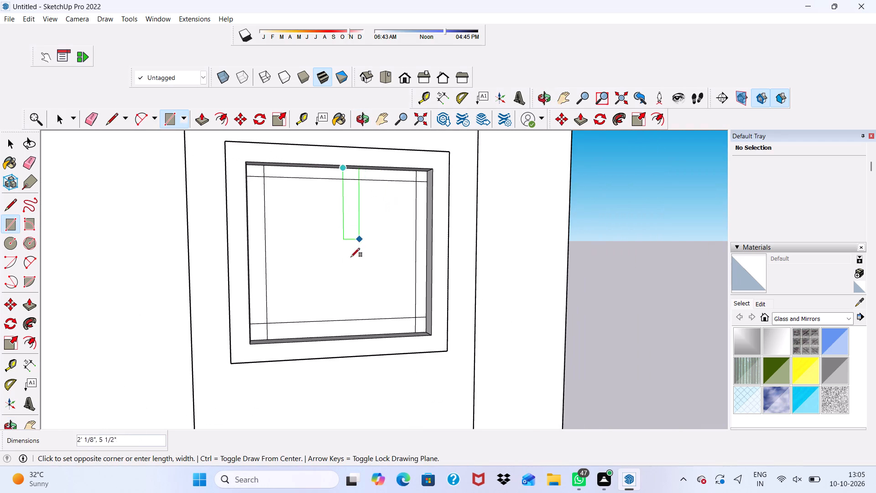
{"action": "scroll", "coordinate": [331, 304], "scroll_direction": "up", "scroll_amount": 7}
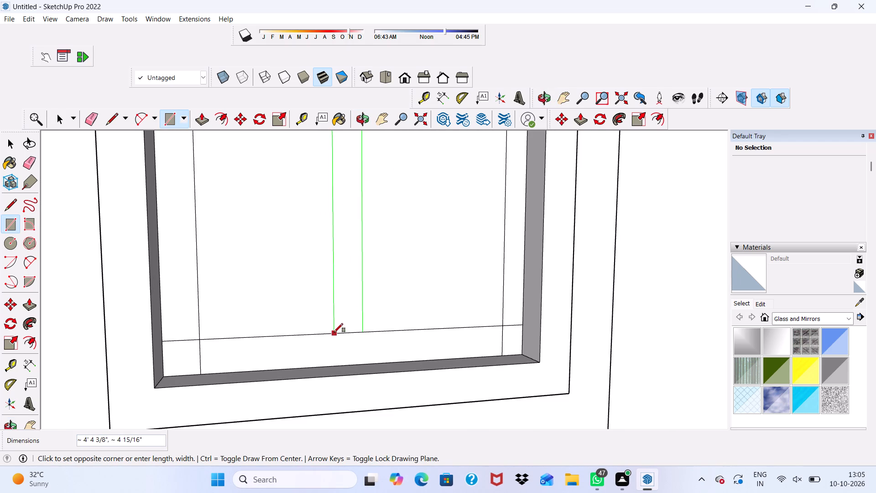
{"action": "left_click", "coordinate": [342, 332]}
Draw a horizontal rectangle about 2' 5 11/16" long and 4 5/8" high from the middle bar's left edge to the right-hand strip.
{"action": "scroll", "coordinate": [348, 309], "scroll_direction": "down", "scroll_amount": 8}
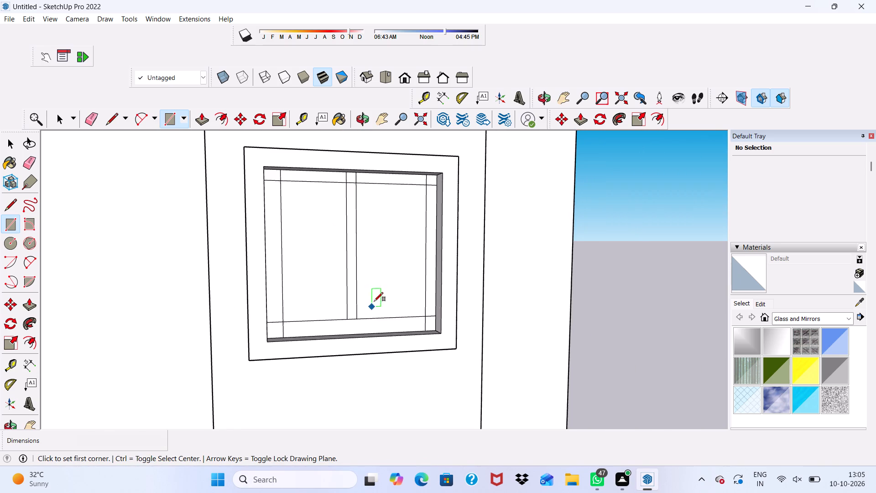
{"action": "scroll", "coordinate": [407, 248], "scroll_direction": "down", "scroll_amount": 1}
{"action": "scroll", "coordinate": [353, 230], "scroll_direction": "up", "scroll_amount": 5}
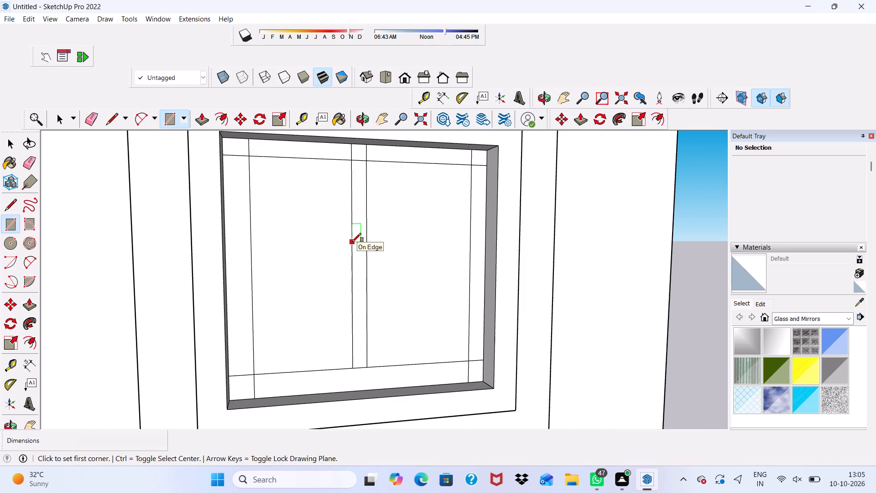
{"action": "left_click", "coordinate": [354, 255]}
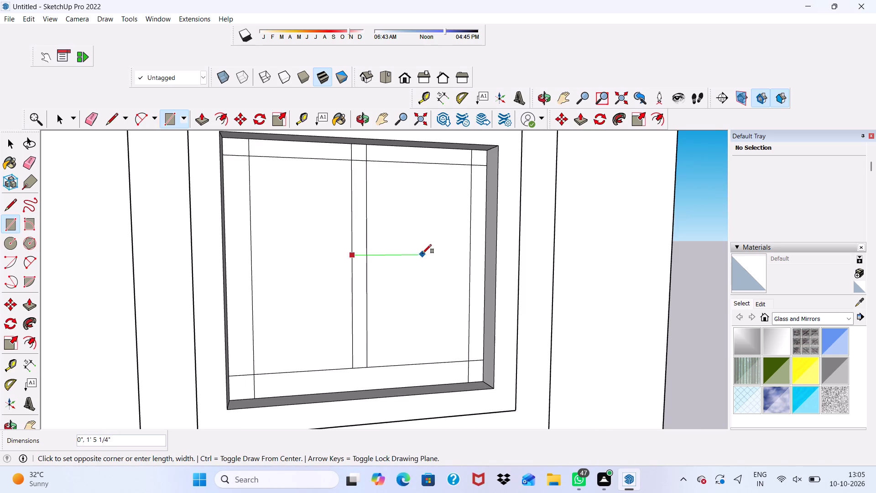
{"action": "left_click", "coordinate": [470, 273]}
Draw an upright rectangle about 2' 6 1/8" tall and 4" wide from the top inner edge to the lower edge of the short crossbar.
{"action": "scroll", "coordinate": [422, 152], "scroll_direction": "up", "scroll_amount": 4}
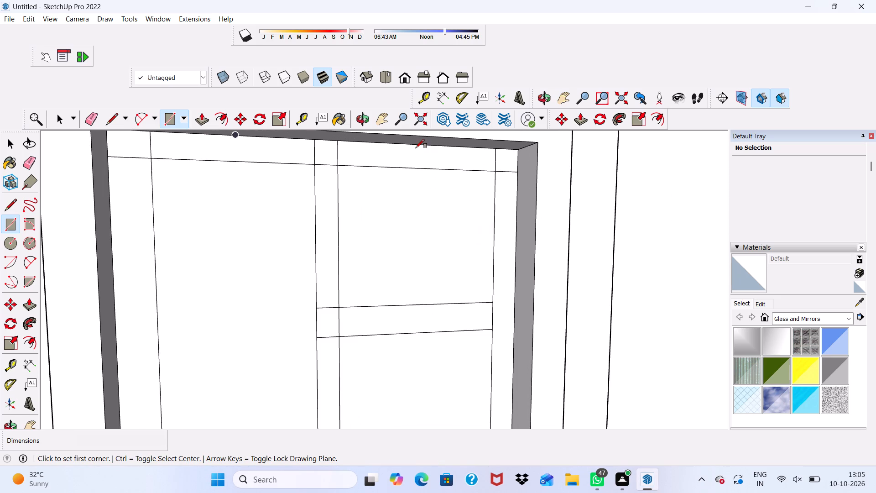
{"action": "left_click", "coordinate": [420, 143]}
{"action": "scroll", "coordinate": [425, 191], "scroll_direction": "down", "scroll_amount": 4}
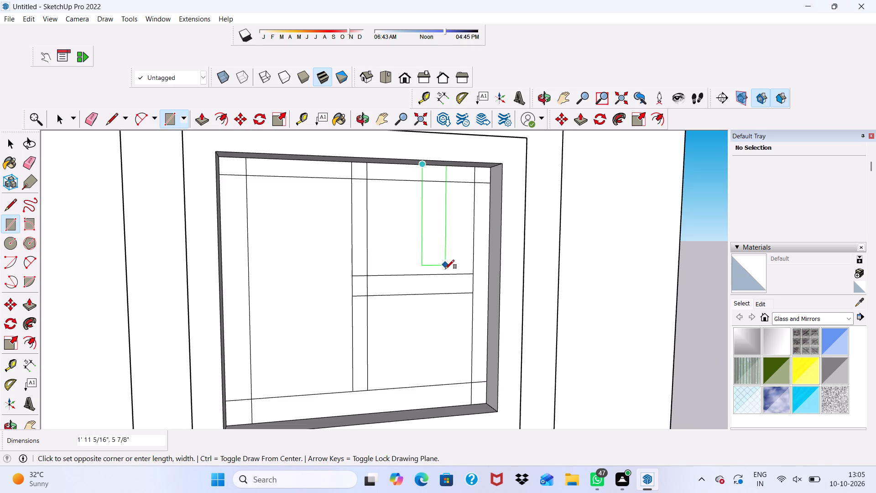
{"action": "left_click", "coordinate": [438, 293]}
Erase the overlapping line segments along the top strip, at both upper corners and where the two upright bars meet it.
{"action": "left_click", "coordinate": [95, 119]}
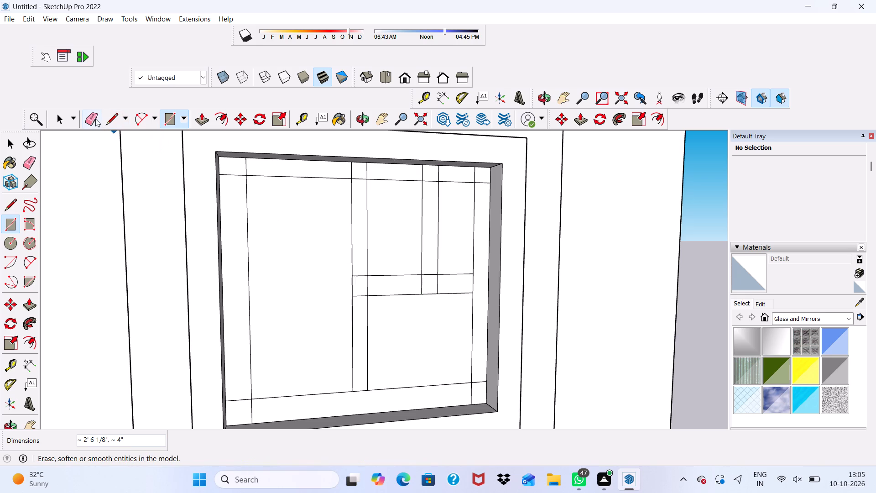
{"action": "scroll", "coordinate": [245, 177], "scroll_direction": "up", "scroll_amount": 2}
{"action": "left_click_drag", "start_coordinate": [245, 161], "coordinate": [230, 173]}
{"action": "left_click", "coordinate": [229, 174]}
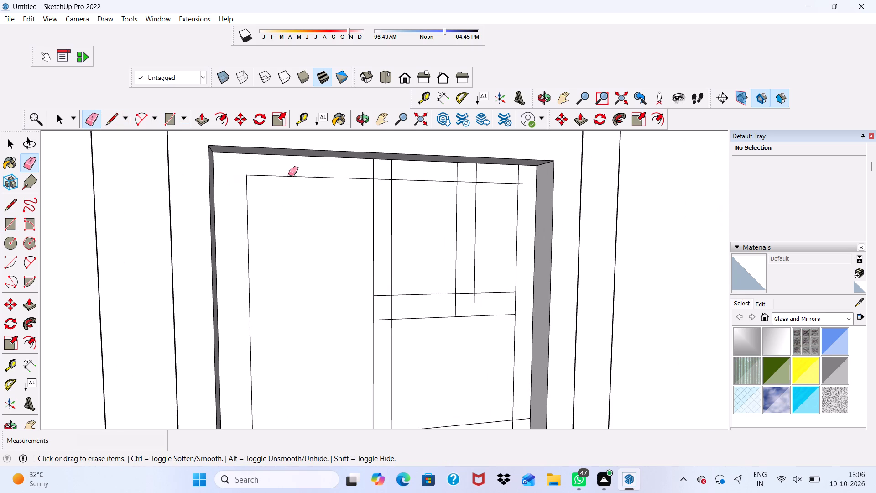
{"action": "left_click", "coordinate": [374, 173]}
{"action": "left_click_drag", "start_coordinate": [384, 170], "coordinate": [386, 169]}
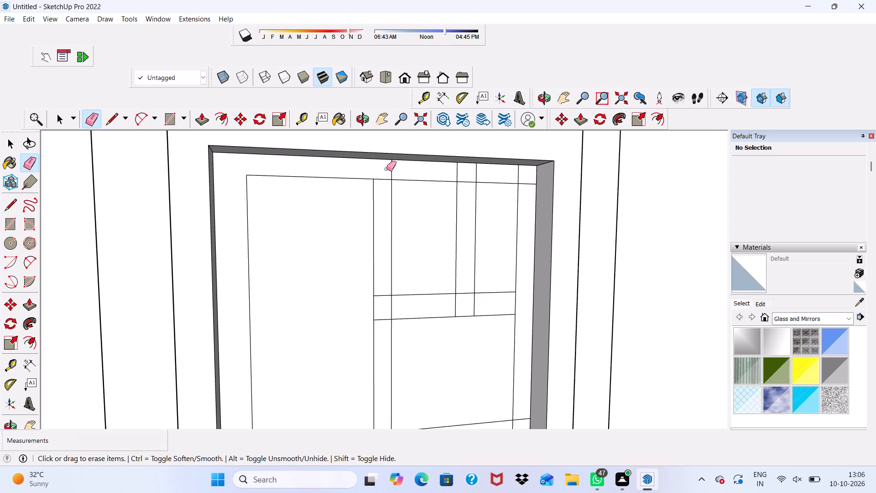
{"action": "left_click_drag", "start_coordinate": [386, 169], "coordinate": [388, 168]}
{"action": "left_click", "coordinate": [458, 171]}
{"action": "left_click", "coordinate": [469, 172]}
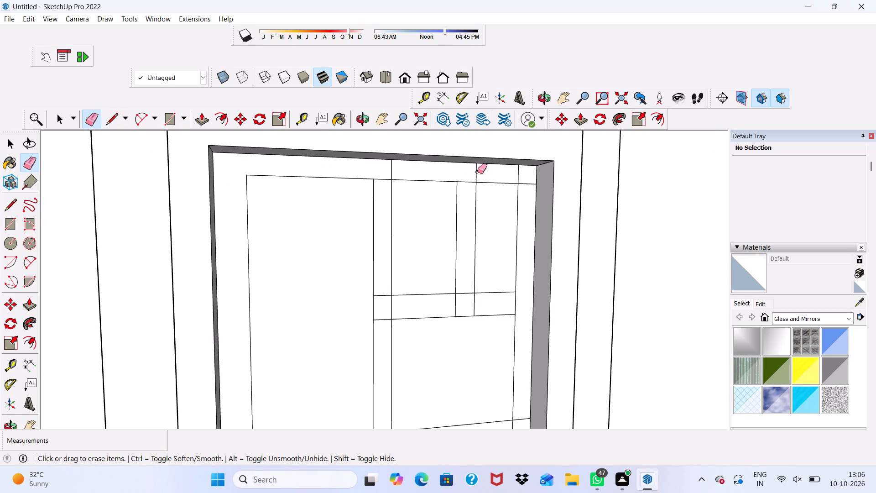
{"action": "left_click", "coordinate": [478, 171]}
{"action": "left_click_drag", "start_coordinate": [394, 167], "coordinate": [389, 168]}
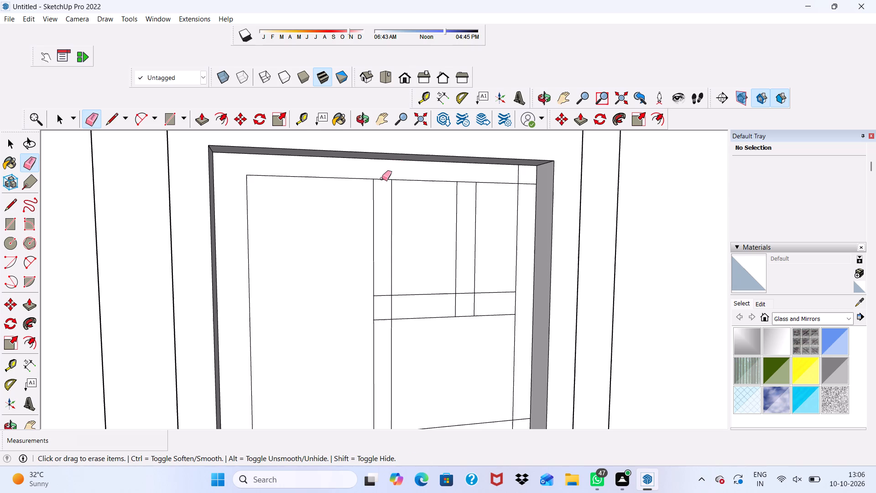
{"action": "double_click", "coordinate": [381, 180]}
{"action": "left_click", "coordinate": [464, 179]}
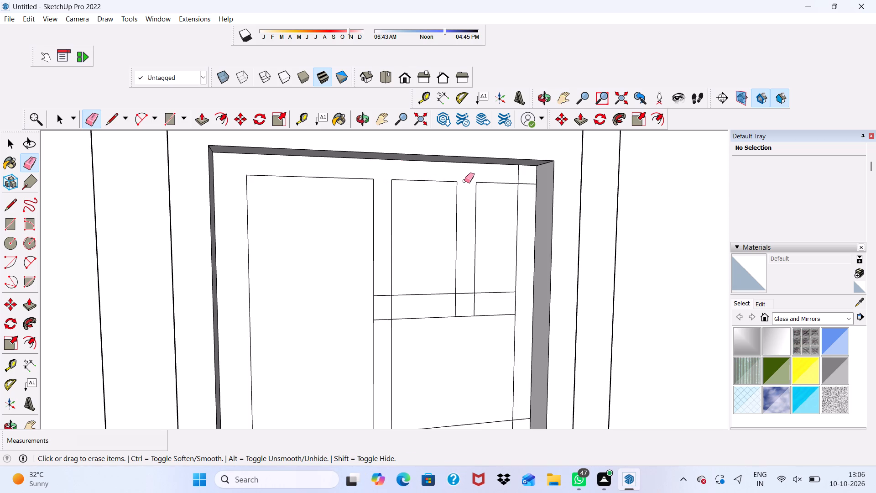
{"action": "left_click_drag", "start_coordinate": [511, 174], "coordinate": [520, 174]}
{"action": "left_click", "coordinate": [520, 174]}
{"action": "left_click_drag", "start_coordinate": [530, 177], "coordinate": [531, 186]}
Erase the overlapping line segments at the lower left and lower right corners of the inner frame outline.
{"action": "scroll", "coordinate": [515, 174], "scroll_direction": "down", "scroll_amount": 5}
{"action": "scroll", "coordinate": [409, 143], "scroll_direction": "down", "scroll_amount": 3}
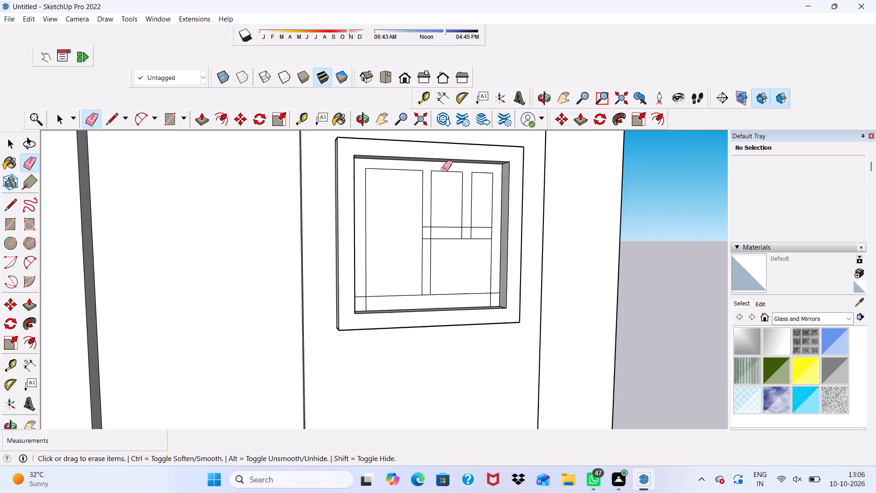
{"action": "scroll", "coordinate": [448, 170], "scroll_direction": "down", "scroll_amount": 1}
{"action": "middle_click_drag", "start_coordinate": [448, 170], "coordinate": [320, 152]}
{"action": "scroll", "coordinate": [417, 221], "scroll_direction": "up", "scroll_amount": 6}
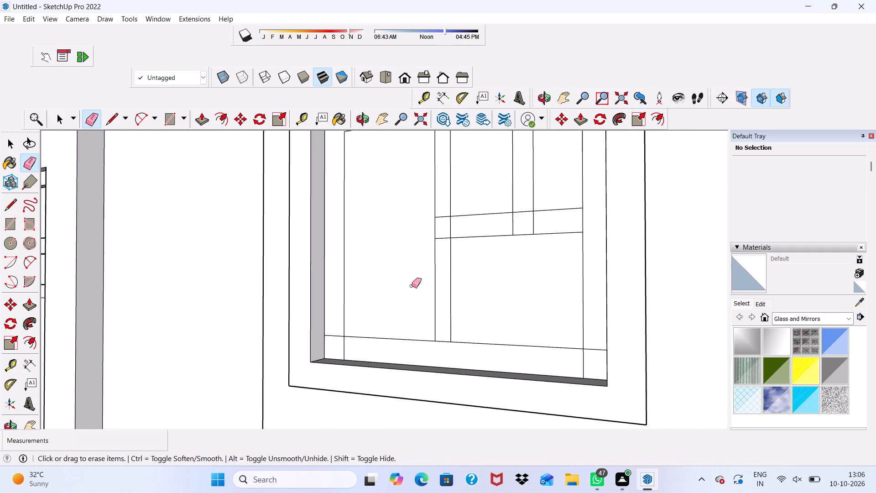
{"action": "scroll", "coordinate": [391, 337], "scroll_direction": "up", "scroll_amount": 5}
{"action": "left_click", "coordinate": [319, 361]}
{"action": "left_click_drag", "start_coordinate": [318, 361], "coordinate": [311, 358]}
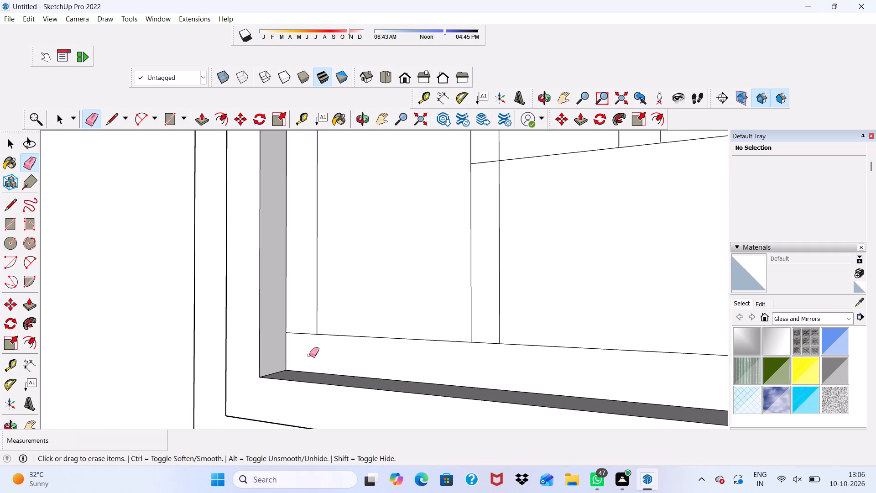
{"action": "left_click_drag", "start_coordinate": [302, 332], "coordinate": [299, 342]}
{"action": "scroll", "coordinate": [299, 343], "scroll_direction": "down", "scroll_amount": 6}
{"action": "middle_click_drag", "start_coordinate": [293, 332], "coordinate": [345, 349]}
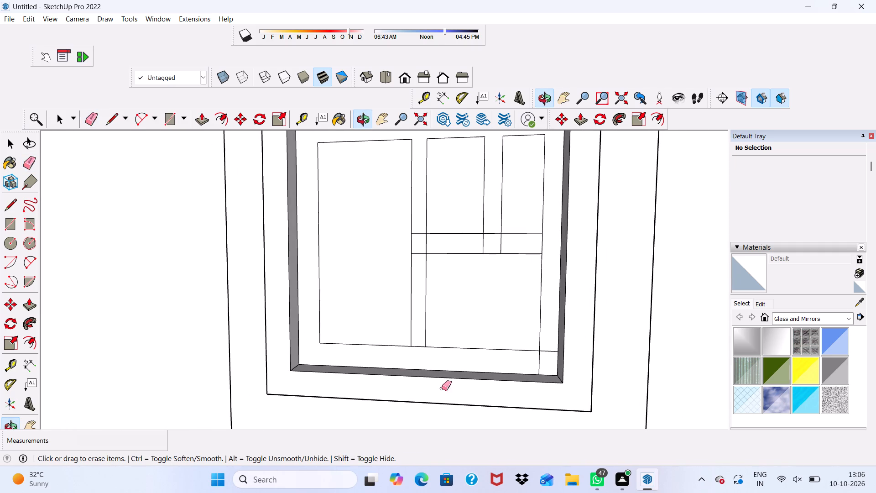
{"action": "scroll", "coordinate": [665, 447], "scroll_direction": "up", "scroll_amount": 9}
{"action": "left_click_drag", "start_coordinate": [516, 342], "coordinate": [513, 351]}
{"action": "left_click", "coordinate": [513, 351]}
{"action": "left_click_drag", "start_coordinate": [509, 353], "coordinate": [508, 354]}
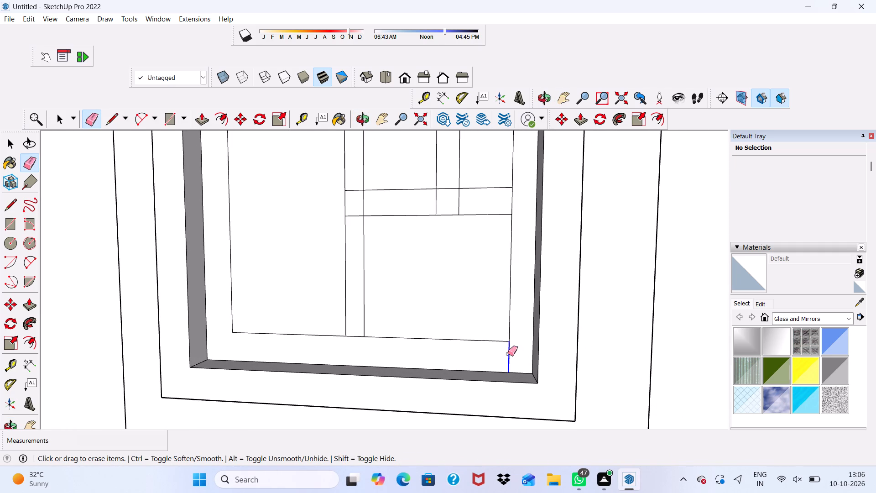
{"action": "left_click_drag", "start_coordinate": [508, 354], "coordinate": [501, 355]}
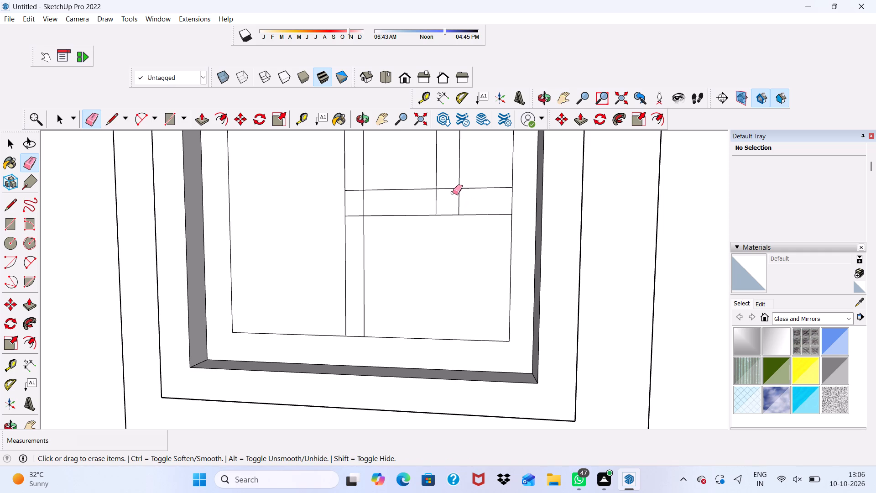
Erase the overlapping line segments where the short crossbar meets the short upright bar, the middle bar and the right-hand strip.
{"action": "left_click_drag", "start_coordinate": [450, 190], "coordinate": [448, 194]}
{"action": "double_click", "coordinate": [446, 189]}
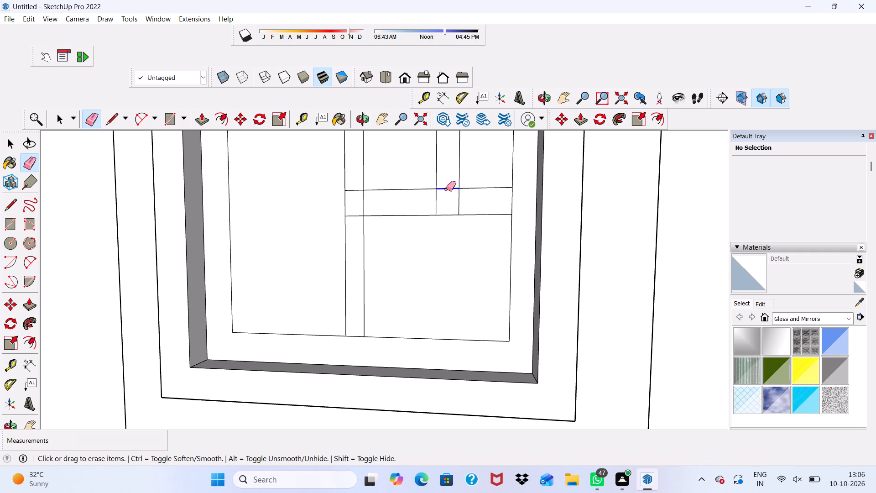
{"action": "left_click_drag", "start_coordinate": [439, 200], "coordinate": [424, 200]}
{"action": "left_click_drag", "start_coordinate": [454, 200], "coordinate": [454, 200]}
{"action": "left_click_drag", "start_coordinate": [454, 200], "coordinate": [466, 200]}
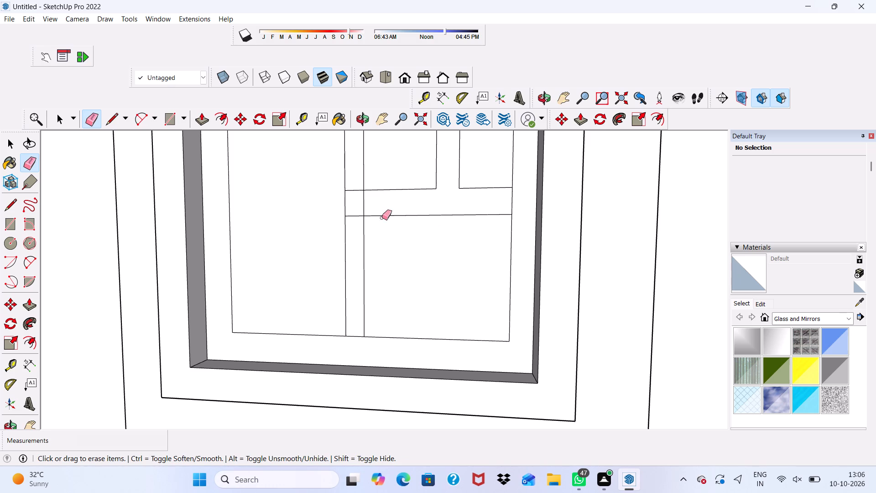
{"action": "left_click", "coordinate": [364, 206]}
{"action": "left_click_drag", "start_coordinate": [359, 187], "coordinate": [353, 190]}
{"action": "left_click_drag", "start_coordinate": [350, 215], "coordinate": [351, 230]}
{"action": "scroll", "coordinate": [355, 231], "scroll_direction": "down", "scroll_amount": 10}
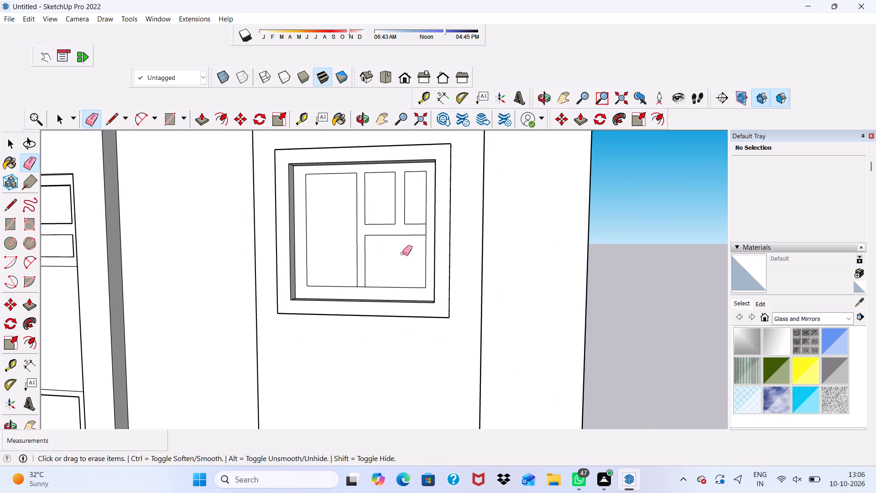
{"action": "scroll", "coordinate": [420, 222], "scroll_direction": "up", "scroll_amount": 10}
{"action": "left_click_drag", "start_coordinate": [421, 250], "coordinate": [423, 249]}
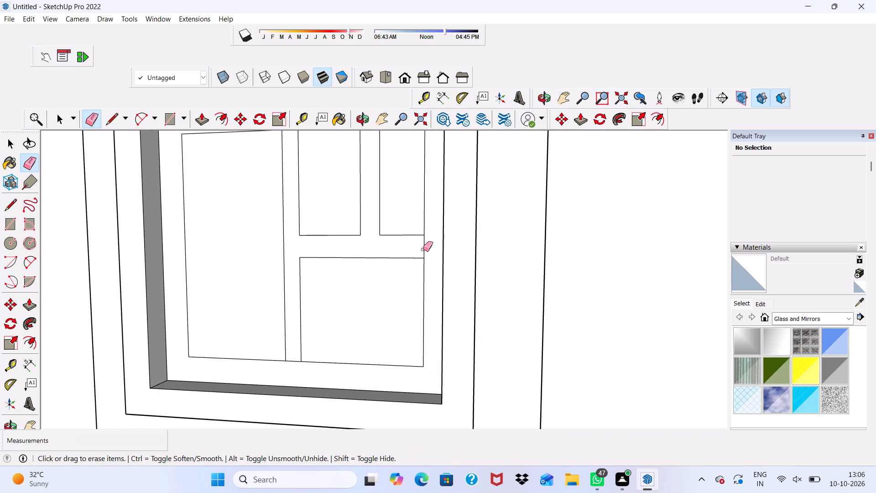
{"action": "left_click_drag", "start_coordinate": [423, 249], "coordinate": [428, 247]}
Erase the line segment separating the foot of the middle bar from the bottom strip.
{"action": "scroll", "coordinate": [426, 249], "scroll_direction": "down", "scroll_amount": 5}
{"action": "scroll", "coordinate": [340, 351], "scroll_direction": "up", "scroll_amount": 10}
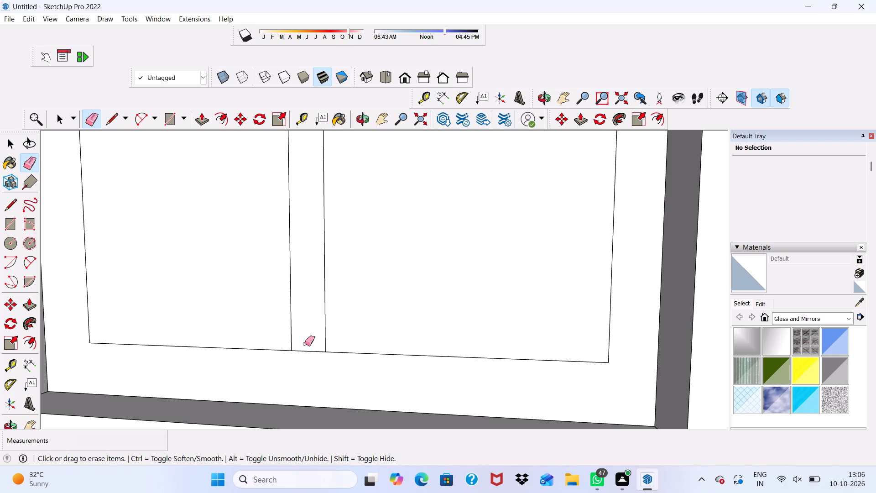
{"action": "left_click_drag", "start_coordinate": [305, 344], "coordinate": [305, 359]}
{"action": "scroll", "coordinate": [304, 351], "scroll_direction": "down", "scroll_amount": 12}
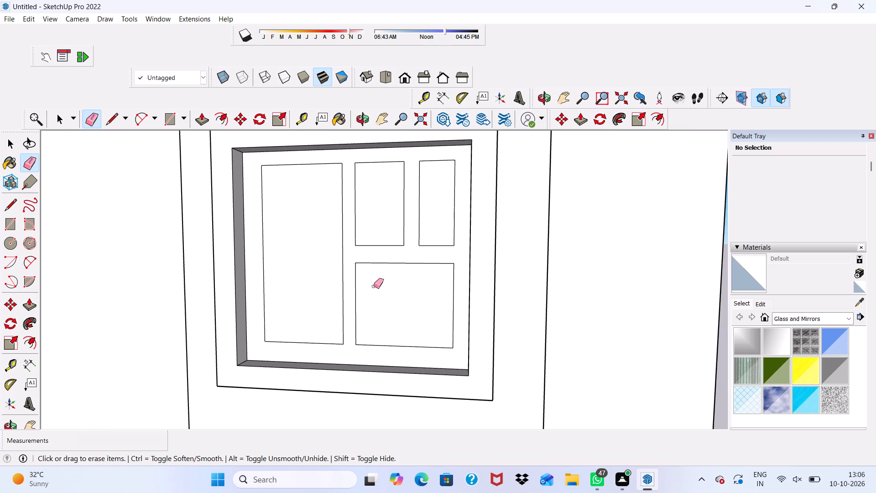
Push/Pull the divided inner frame face of the window outward by 3" so its members stand proud of the four panes.
{"action": "key", "text": "space"}
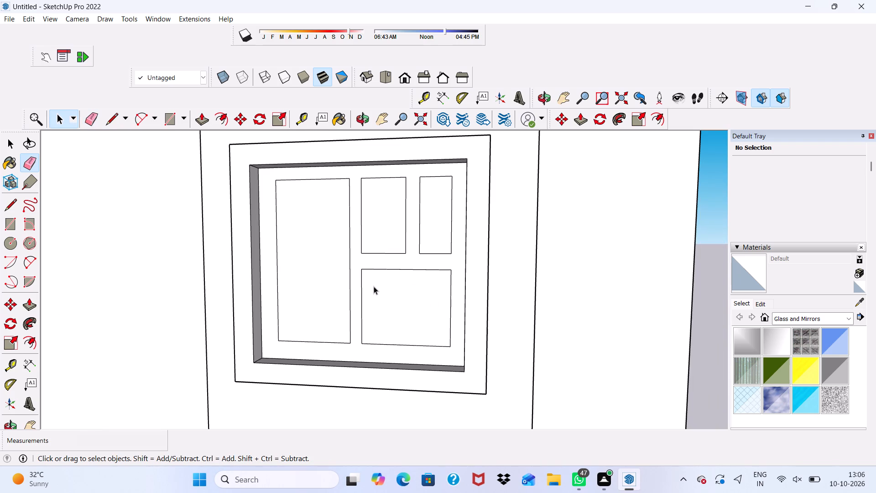
{"action": "scroll", "coordinate": [313, 318], "scroll_direction": "up", "scroll_amount": 4}
{"action": "left_click", "coordinate": [275, 375]}
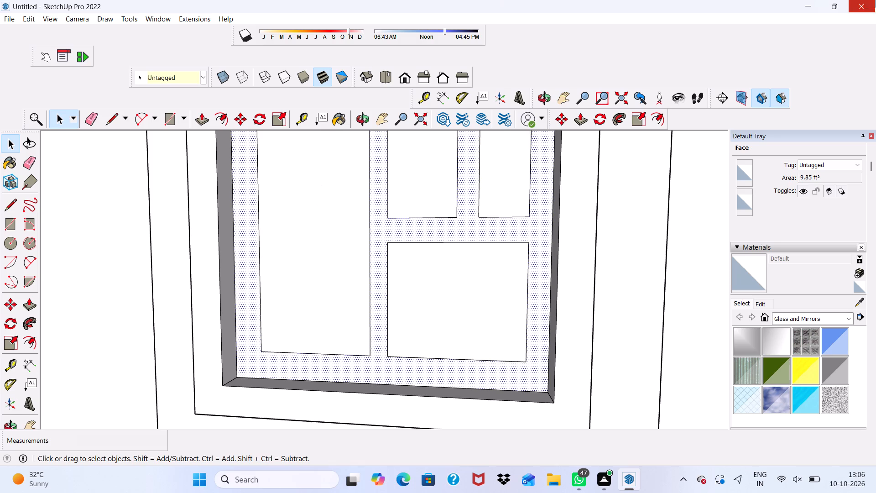
{"action": "left_click", "coordinate": [196, 117]}
{"action": "left_click", "coordinate": [253, 363]}
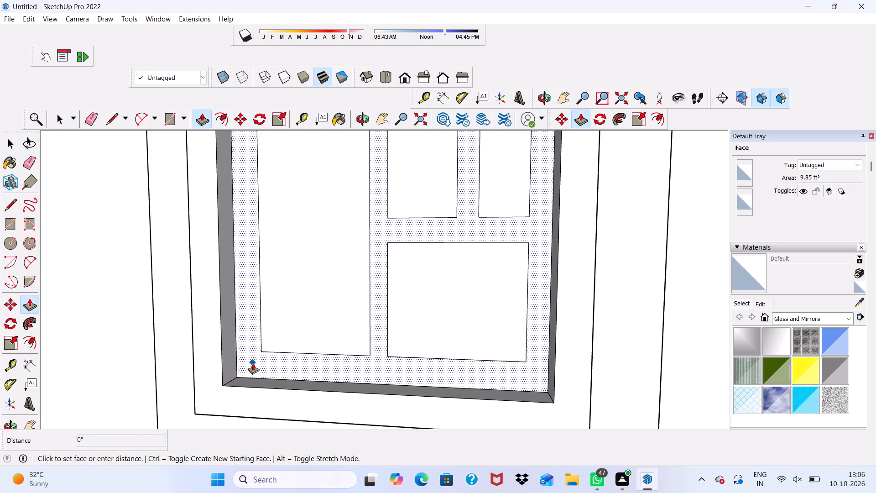
{"action": "type", "text": "3\""}
{"action": "key", "text": "Return"}
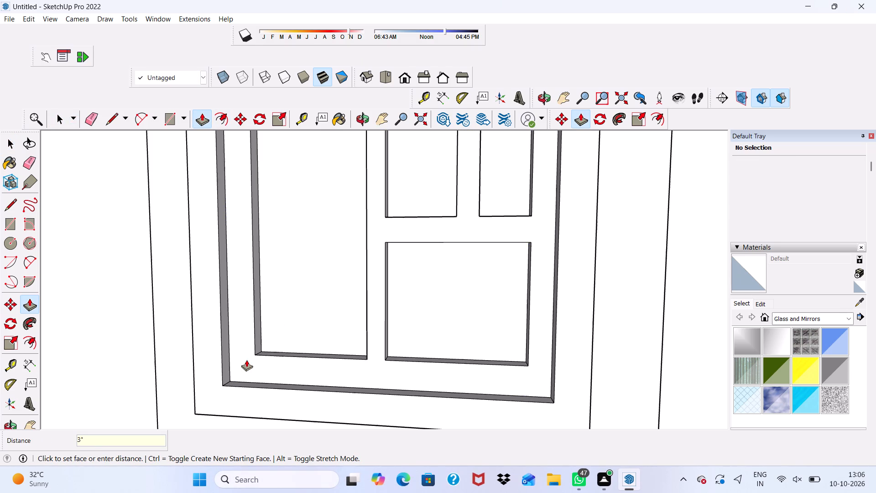
Push/Pull the outer border of the window frame outward by 3".
{"action": "scroll", "coordinate": [239, 356], "scroll_direction": "down", "scroll_amount": 11}
{"action": "scroll", "coordinate": [451, 290], "scroll_direction": "up", "scroll_amount": 7}
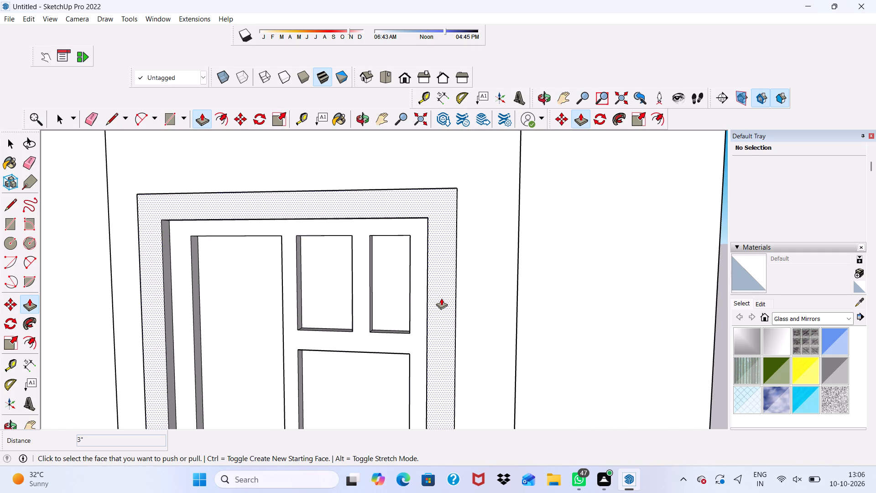
{"action": "left_click", "coordinate": [441, 298]}
{"action": "type", "text": "3\""}
{"action": "key", "text": "Return"}
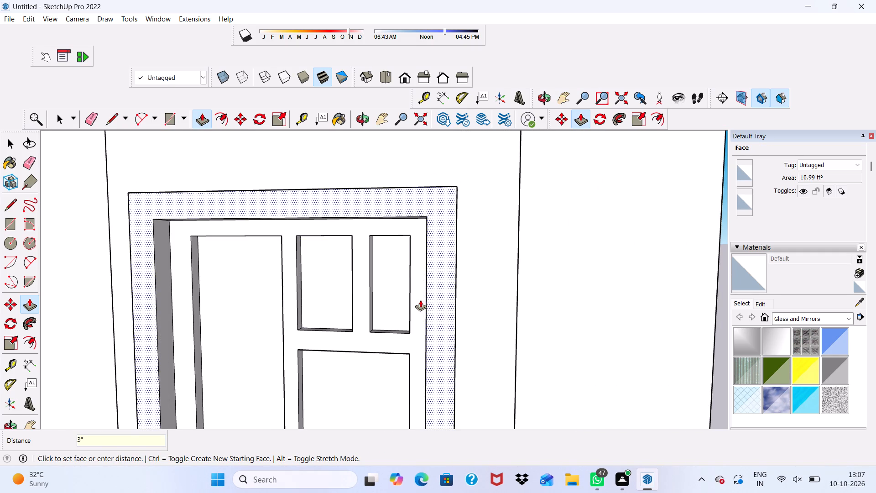
Examine the raised window frame and the projecting wall panel from several angles against the rest of the facade.
{"action": "scroll", "coordinate": [337, 251], "scroll_direction": "down", "scroll_amount": 10}
{"action": "middle_click_drag", "start_coordinate": [421, 285], "coordinate": [375, 320]}
{"action": "scroll", "coordinate": [421, 285], "scroll_direction": "down", "scroll_amount": 1}
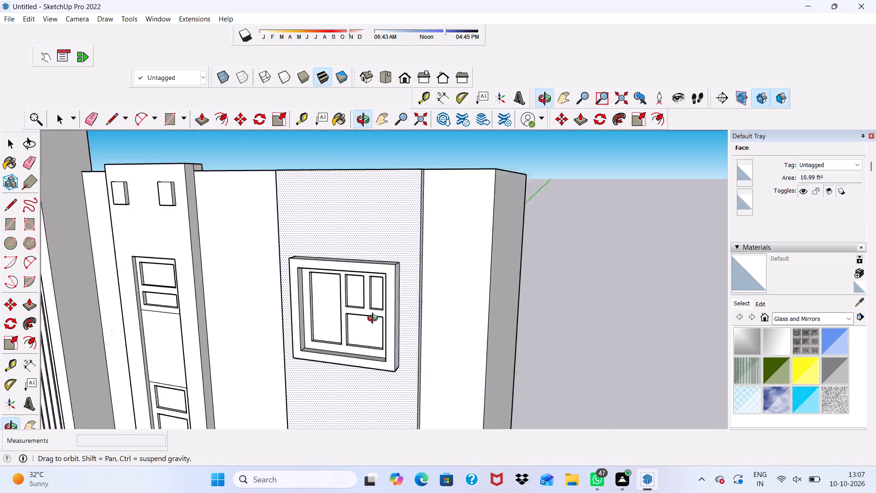
{"action": "middle_click_drag", "start_coordinate": [375, 320], "coordinate": [311, 331]}
{"action": "scroll", "coordinate": [322, 284], "scroll_direction": "up", "scroll_amount": 5}
{"action": "scroll", "coordinate": [322, 283], "scroll_direction": "down", "scroll_amount": 5}
{"action": "scroll", "coordinate": [300, 321], "scroll_direction": "down", "scroll_amount": 4}
{"action": "middle_click_drag", "start_coordinate": [313, 294], "coordinate": [328, 286]}
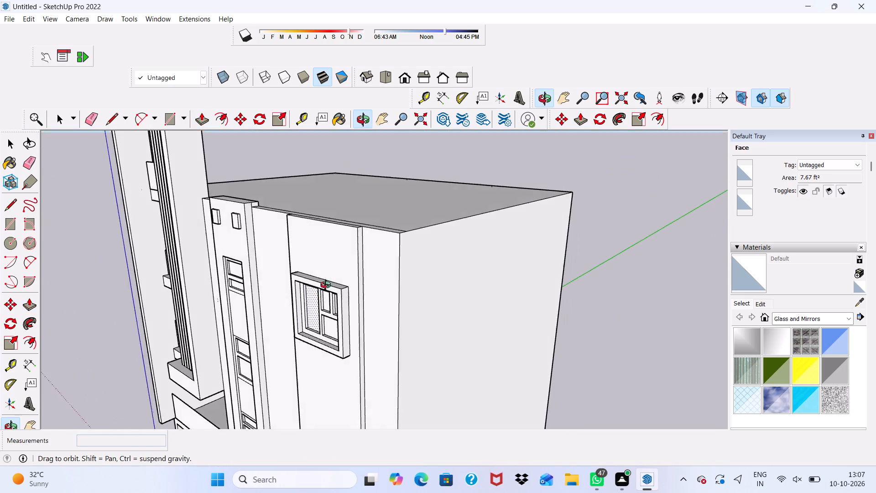
{"action": "middle_click_drag", "start_coordinate": [328, 286], "coordinate": [537, 255]}
{"action": "scroll", "coordinate": [537, 255], "scroll_direction": "up", "scroll_amount": 4}
{"action": "scroll", "coordinate": [538, 259], "scroll_direction": "down", "scroll_amount": 8}
{"action": "scroll", "coordinate": [541, 390], "scroll_direction": "up", "scroll_amount": 10}
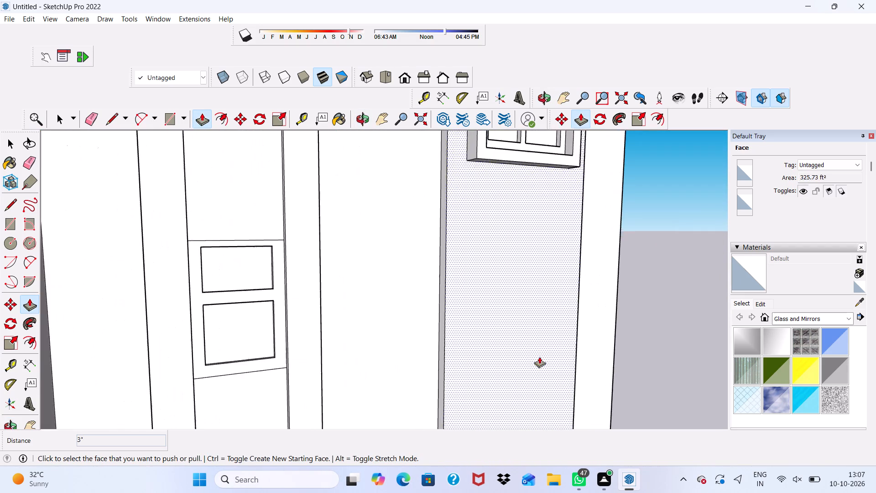
{"action": "scroll", "coordinate": [535, 348], "scroll_direction": "down", "scroll_amount": 11}
{"action": "middle_click_drag", "start_coordinate": [531, 351], "coordinate": [470, 347]}
{"action": "scroll", "coordinate": [571, 346], "scroll_direction": "up", "scroll_amount": 1}
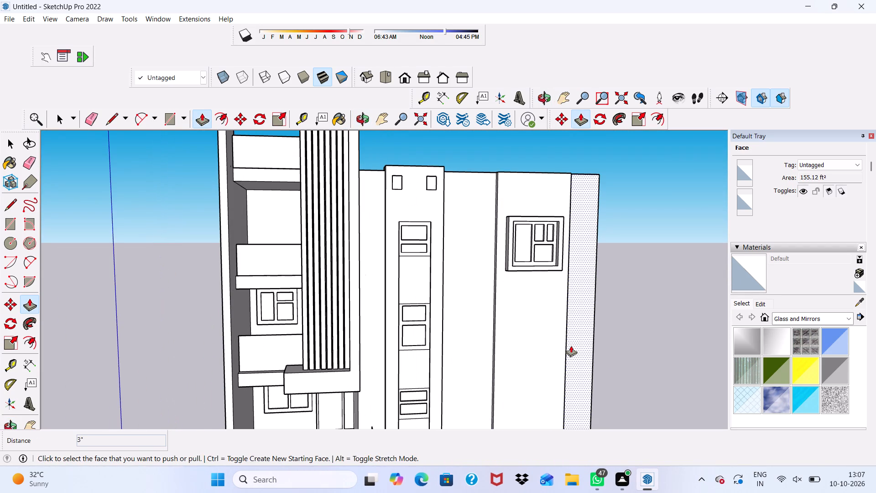
{"action": "key", "text": "space"}
{"action": "scroll", "coordinate": [574, 345], "scroll_direction": "down", "scroll_amount": 12}
{"action": "scroll", "coordinate": [530, 334], "scroll_direction": "up", "scroll_amount": 8}
{"action": "scroll", "coordinate": [528, 328], "scroll_direction": "down", "scroll_amount": 3}
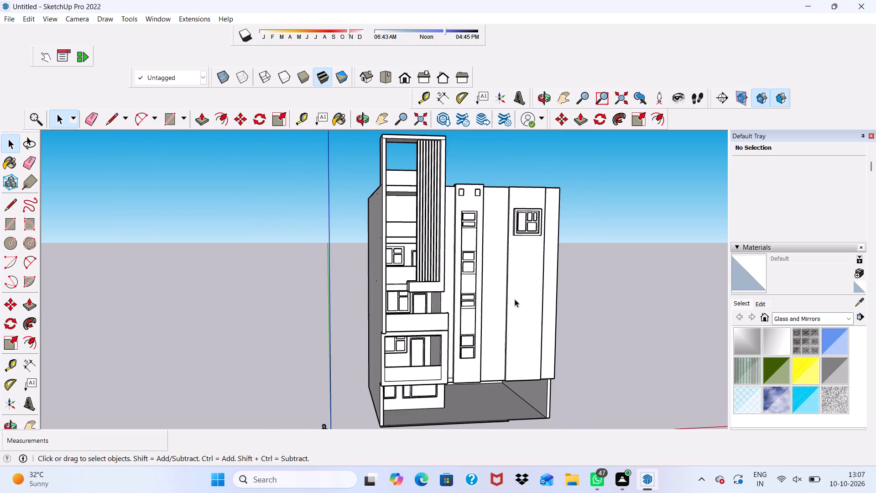
{"action": "scroll", "coordinate": [515, 299], "scroll_direction": "down", "scroll_amount": 3}
{"action": "scroll", "coordinate": [532, 341], "scroll_direction": "up", "scroll_amount": 9}
{"action": "scroll", "coordinate": [533, 248], "scroll_direction": "down", "scroll_amount": 8}
{"action": "middle_click_drag", "start_coordinate": [527, 269], "coordinate": [495, 288]}
{"action": "scroll", "coordinate": [542, 273], "scroll_direction": "up", "scroll_amount": 4}
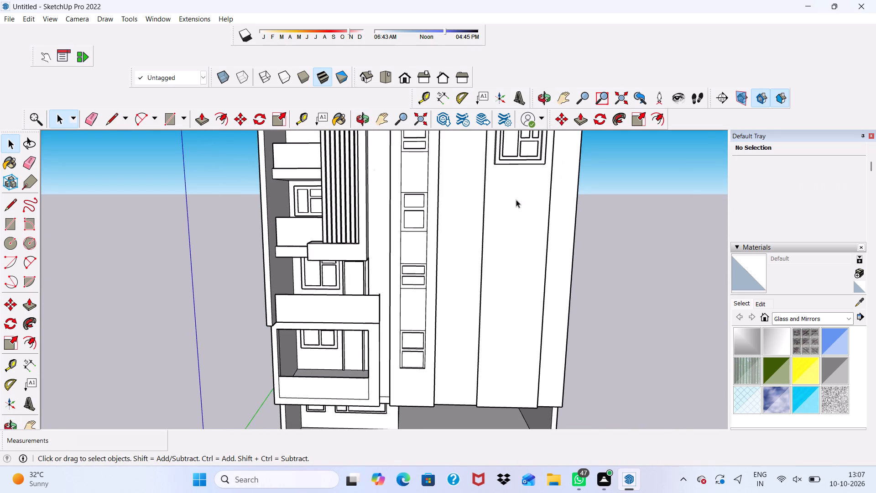
Draw a rectangle about 6' 3" by 5' 8" on the projecting wall panel, below the framed window.
{"action": "scroll", "coordinate": [516, 199], "scroll_direction": "down", "scroll_amount": 4}
{"action": "left_click", "coordinate": [171, 115]}
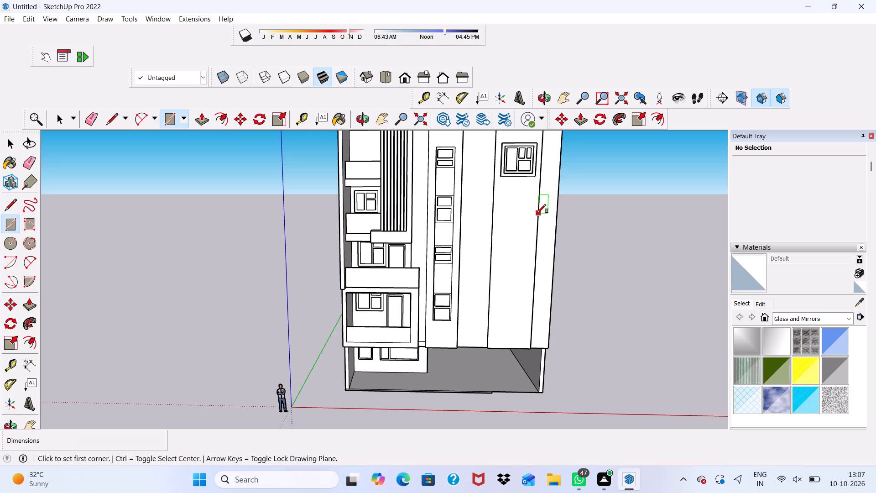
{"action": "scroll", "coordinate": [552, 221], "scroll_direction": "up", "scroll_amount": 4}
{"action": "scroll", "coordinate": [538, 187], "scroll_direction": "down", "scroll_amount": 4}
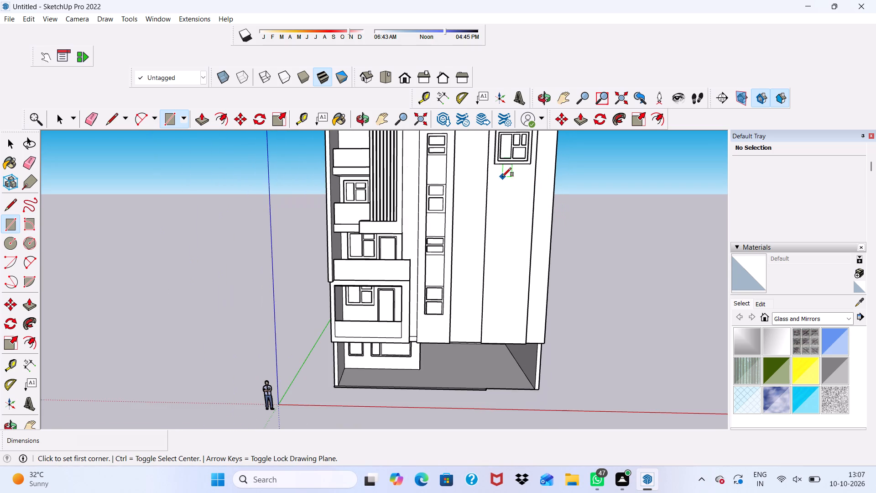
{"action": "scroll", "coordinate": [497, 196], "scroll_direction": "up", "scroll_amount": 2}
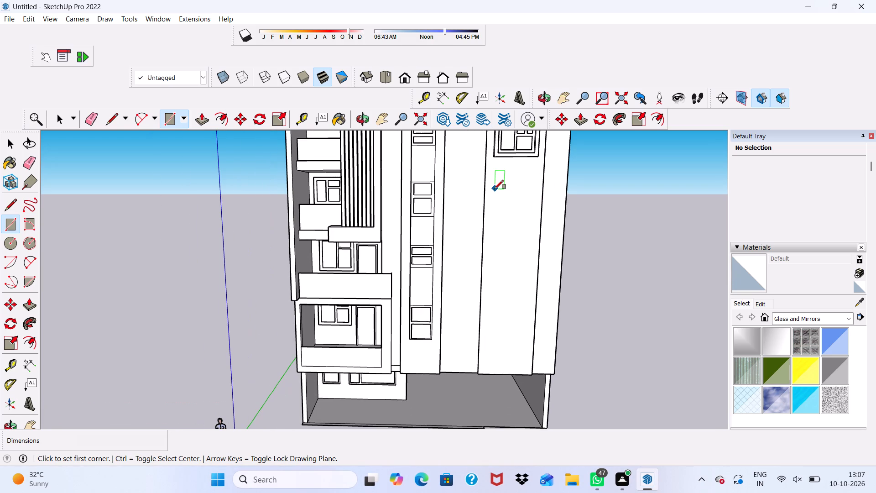
{"action": "left_click", "coordinate": [496, 184]}
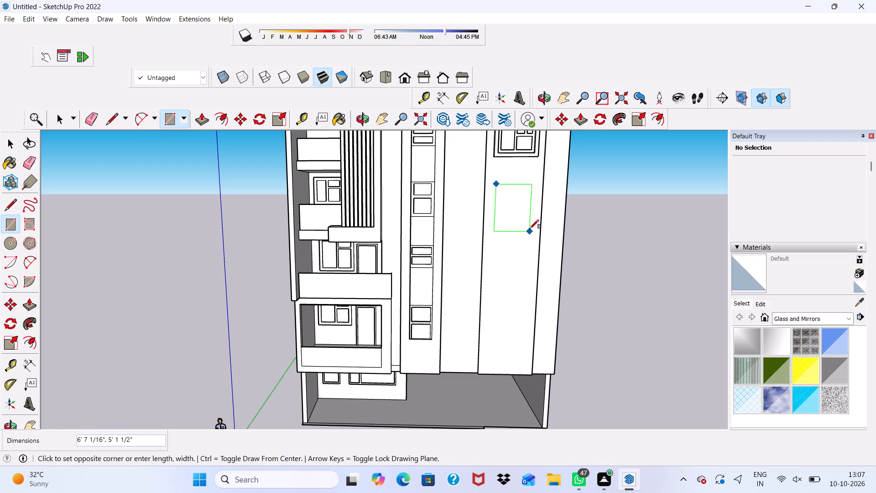
{"action": "scroll", "coordinate": [534, 221], "scroll_direction": "up", "scroll_amount": 4}
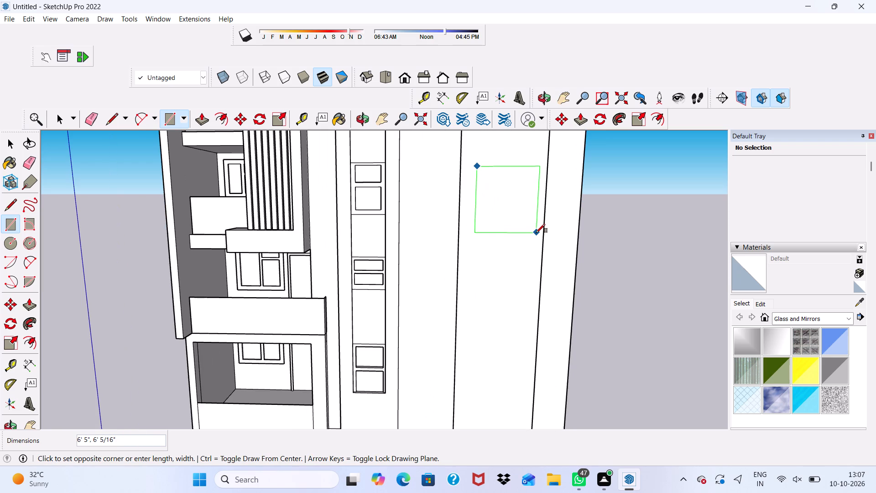
{"action": "left_click", "coordinate": [532, 231]}
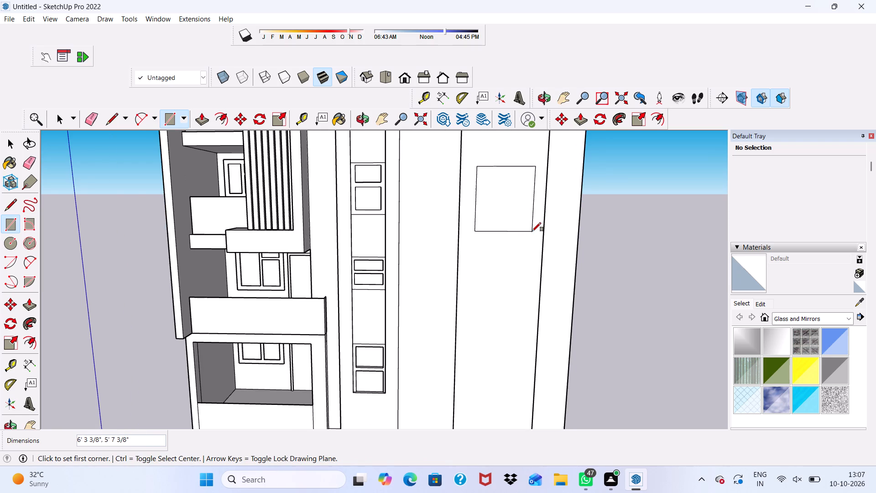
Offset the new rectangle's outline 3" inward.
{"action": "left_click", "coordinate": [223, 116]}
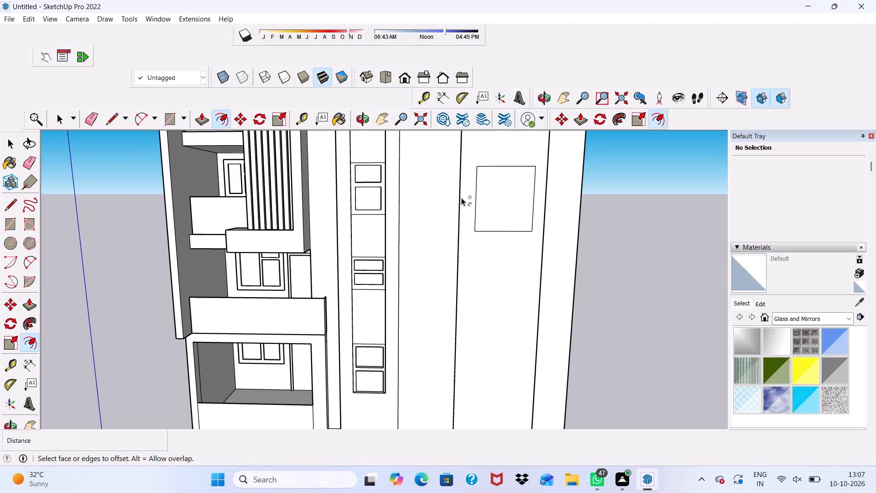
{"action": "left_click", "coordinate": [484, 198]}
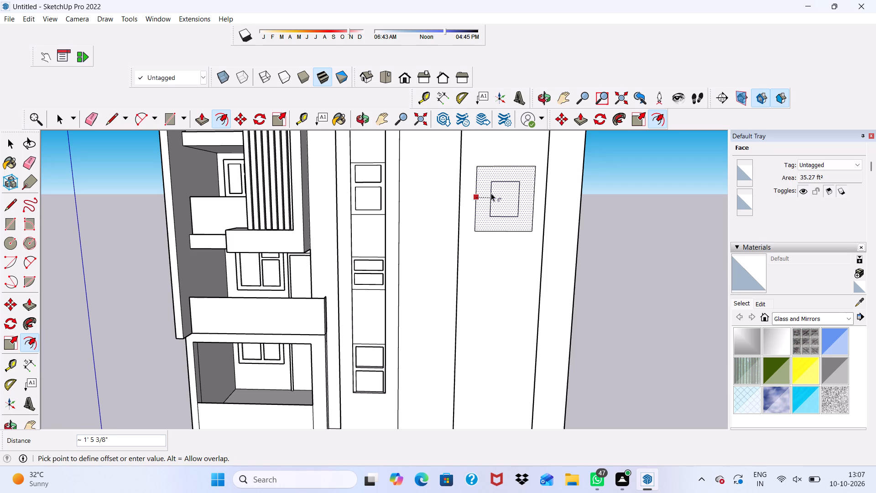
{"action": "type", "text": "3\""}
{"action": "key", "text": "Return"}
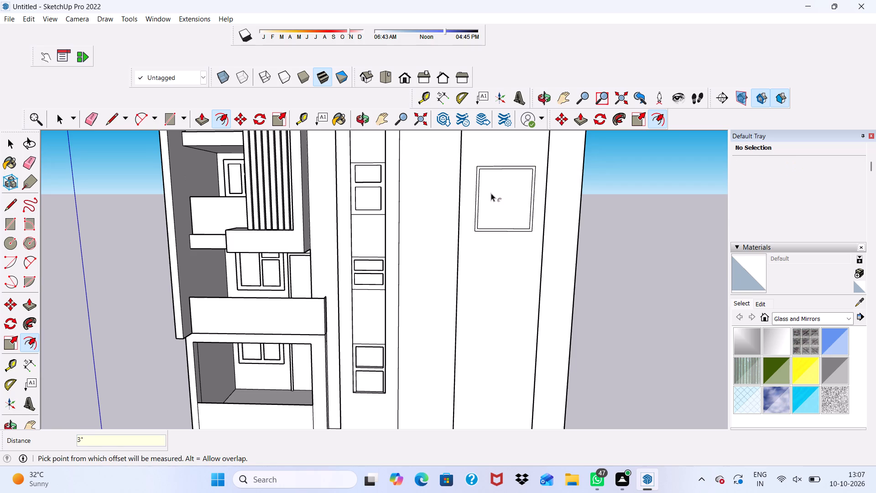
Measure the width of the outer frame border at the lower corner of the window above.
{"action": "scroll", "coordinate": [491, 193], "scroll_direction": "up", "scroll_amount": 4}
{"action": "scroll", "coordinate": [491, 193], "scroll_direction": "down", "scroll_amount": 11}
{"action": "middle_click_drag", "start_coordinate": [510, 210], "coordinate": [478, 249]}
{"action": "scroll", "coordinate": [488, 192], "scroll_direction": "up", "scroll_amount": 5}
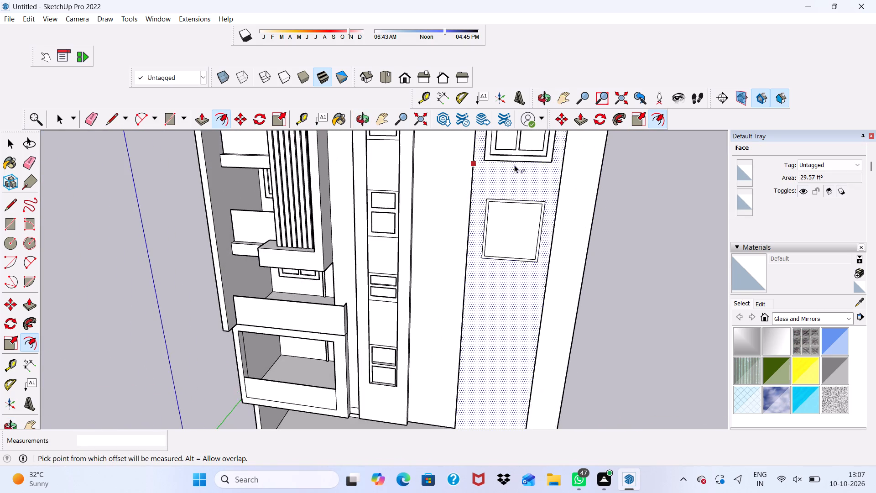
{"action": "scroll", "coordinate": [514, 165], "scroll_direction": "up", "scroll_amount": 7}
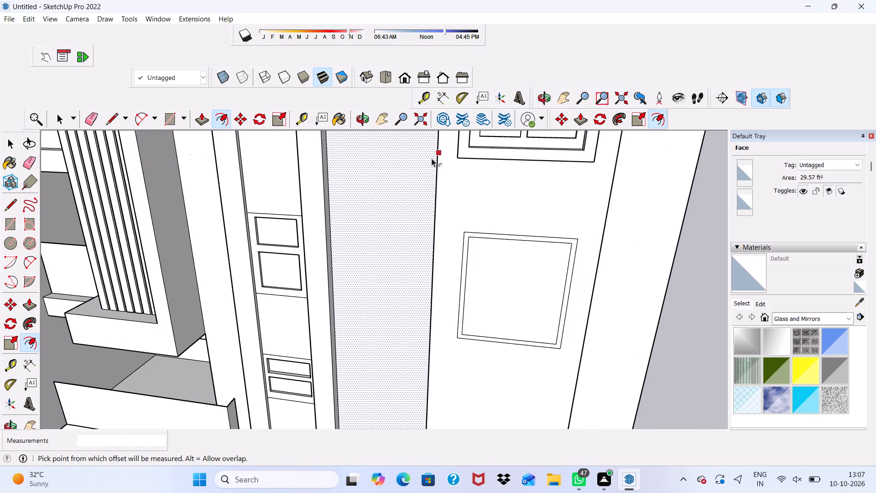
{"action": "left_click", "coordinate": [438, 94]}
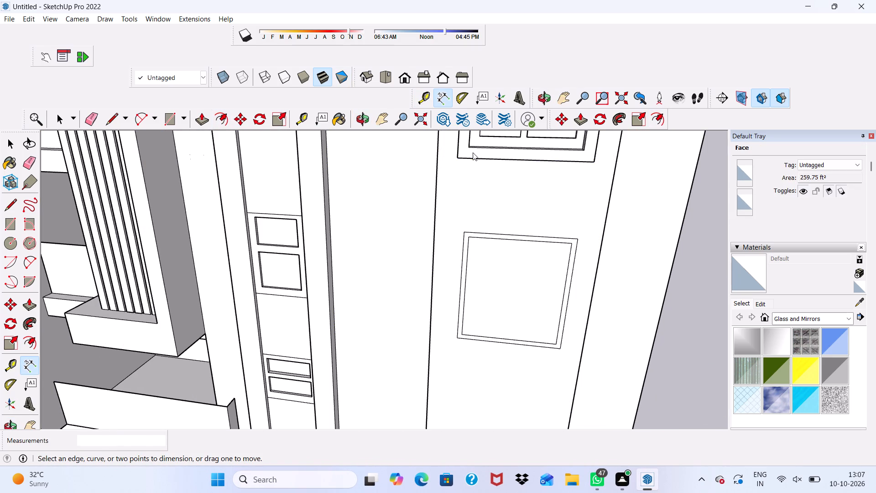
{"action": "left_click", "coordinate": [466, 147]}
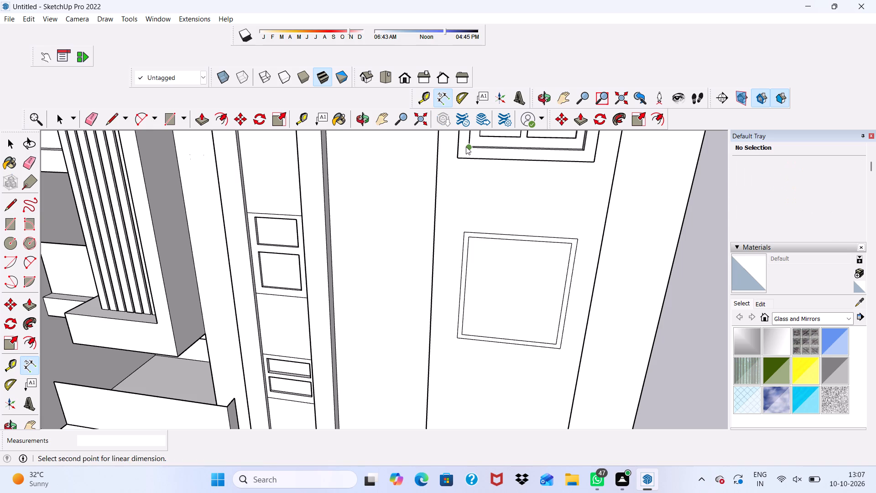
{"action": "scroll", "coordinate": [456, 145], "scroll_direction": "up", "scroll_amount": 9}
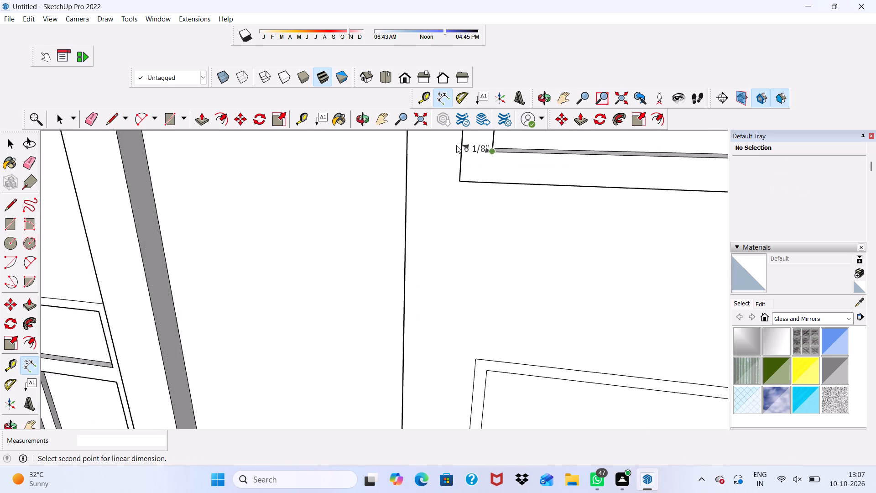
{"action": "scroll", "coordinate": [456, 145], "scroll_direction": "up", "scroll_amount": 9}
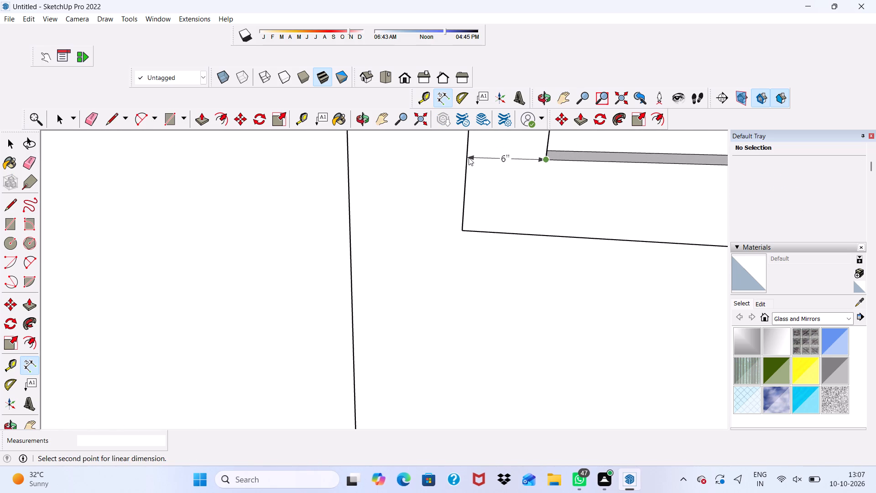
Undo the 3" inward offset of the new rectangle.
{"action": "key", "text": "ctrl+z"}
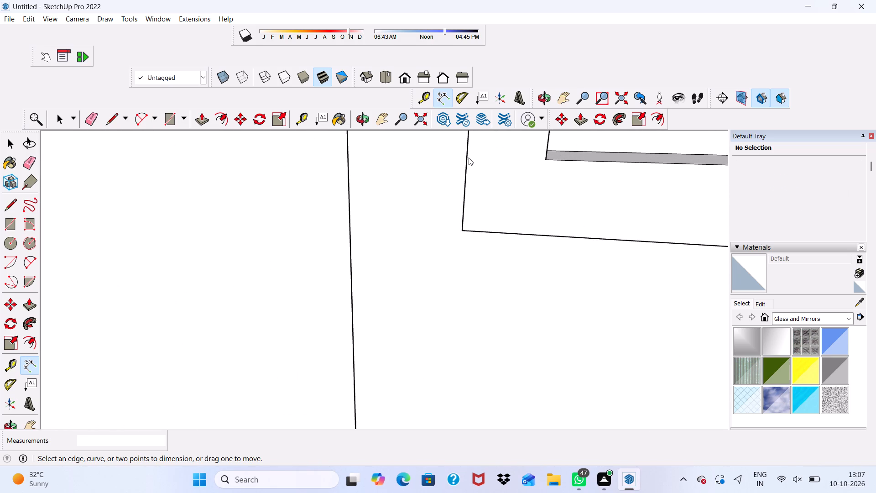
Offset the outline of the rectangle below the framed window 6" inward.
{"action": "scroll", "coordinate": [408, 184], "scroll_direction": "down", "scroll_amount": 20}
{"action": "scroll", "coordinate": [408, 184], "scroll_direction": "down", "scroll_amount": 3}
{"action": "scroll", "coordinate": [481, 371], "scroll_direction": "up", "scroll_amount": 3}
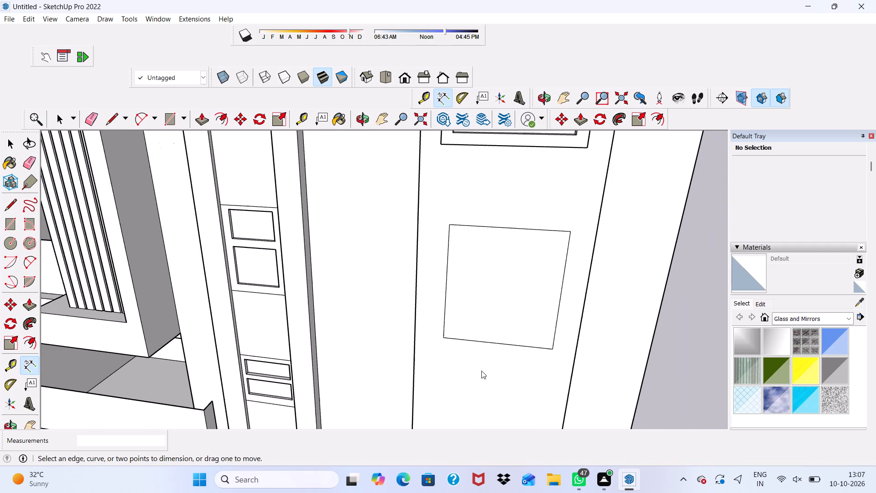
{"action": "scroll", "coordinate": [481, 371], "scroll_direction": "up", "scroll_amount": 1}
{"action": "left_click", "coordinate": [218, 111]}
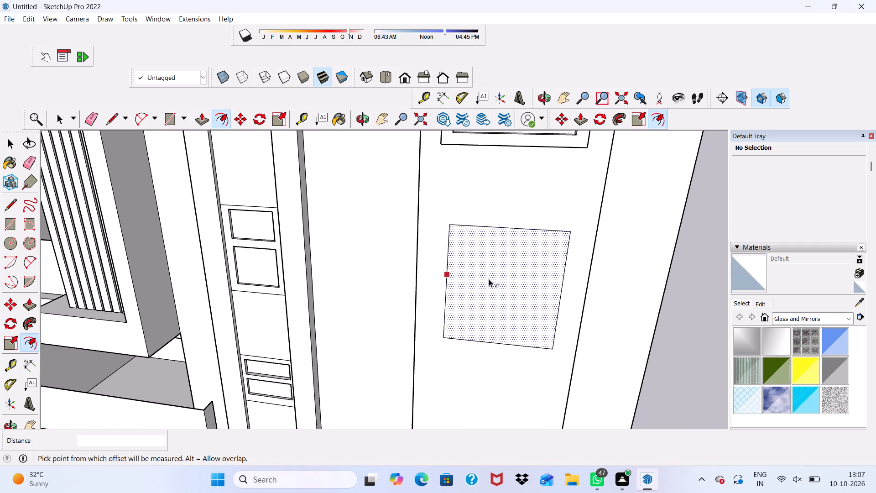
{"action": "left_click", "coordinate": [461, 288]}
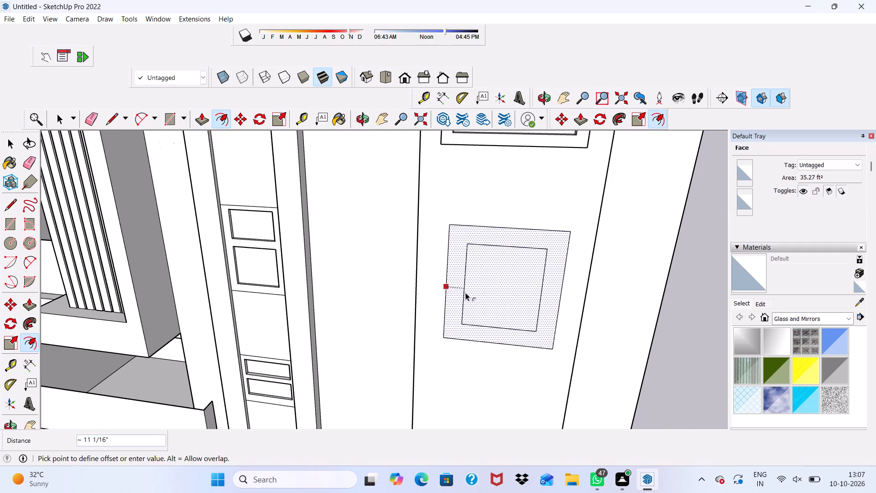
{"action": "key", "text": "6"}
{"action": "key", "text": "shift+quotedbl"}
{"action": "key", "text": "Return"}
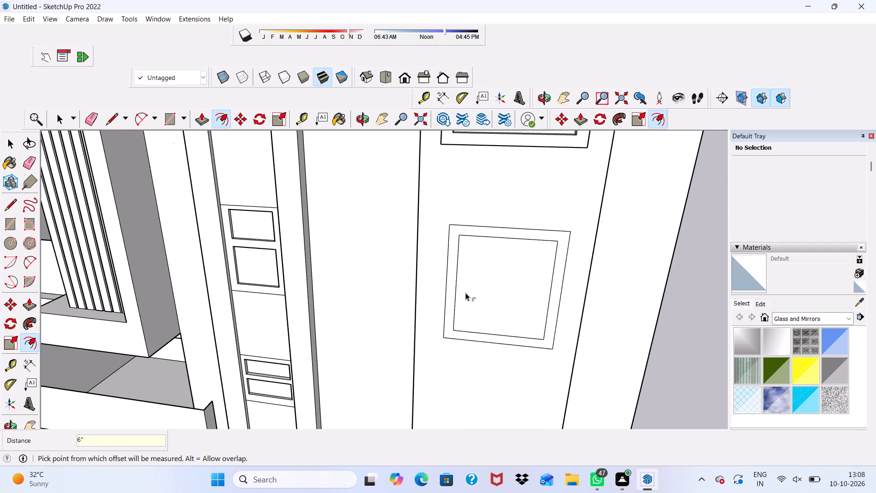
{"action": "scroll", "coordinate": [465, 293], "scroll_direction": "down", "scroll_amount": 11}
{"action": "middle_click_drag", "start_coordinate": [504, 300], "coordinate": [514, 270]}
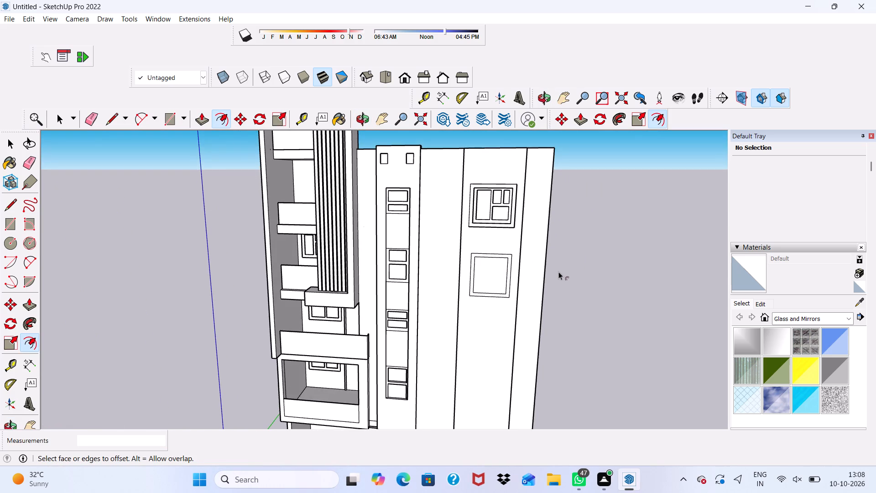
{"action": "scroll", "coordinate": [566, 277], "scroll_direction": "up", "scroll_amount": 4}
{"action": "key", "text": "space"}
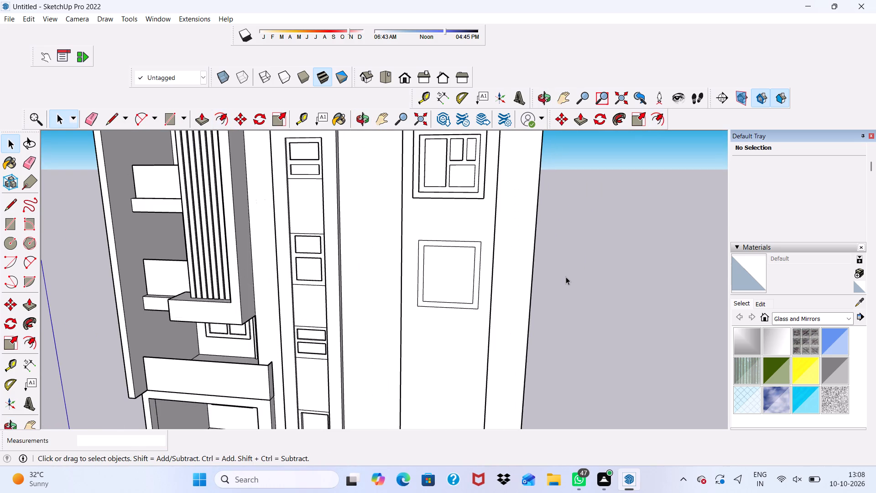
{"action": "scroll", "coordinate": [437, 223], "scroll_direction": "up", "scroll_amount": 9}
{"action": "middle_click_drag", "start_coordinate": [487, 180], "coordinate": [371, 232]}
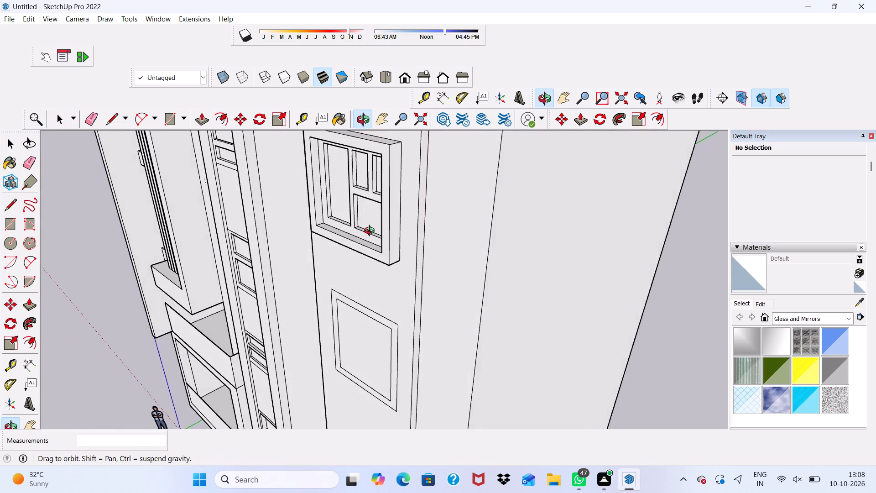
Extrude the border face of the lower framed rectangle outward by 9" with Push/Pull.
{"action": "middle_click_drag", "start_coordinate": [371, 232], "coordinate": [553, 220]}
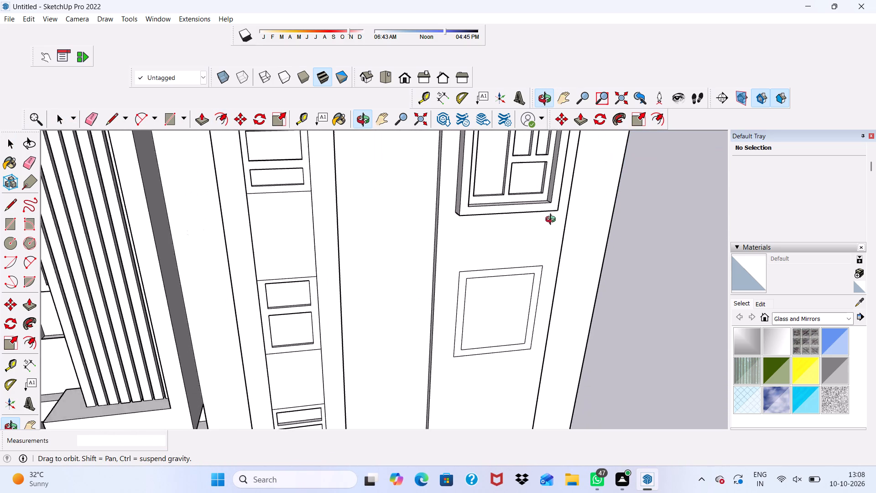
{"action": "middle_click_drag", "start_coordinate": [553, 220], "coordinate": [515, 239]}
{"action": "scroll", "coordinate": [485, 184], "scroll_direction": "up", "scroll_amount": 4}
{"action": "scroll", "coordinate": [573, 184], "scroll_direction": "up", "scroll_amount": 5}
{"action": "scroll", "coordinate": [548, 190], "scroll_direction": "down", "scroll_amount": 6}
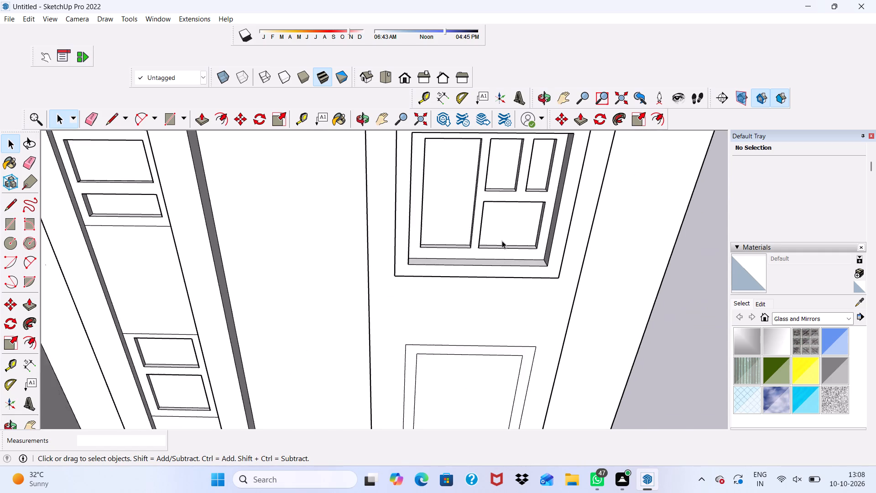
{"action": "scroll", "coordinate": [502, 241], "scroll_direction": "down", "scroll_amount": 5}
{"action": "scroll", "coordinate": [474, 319], "scroll_direction": "up", "scroll_amount": 5}
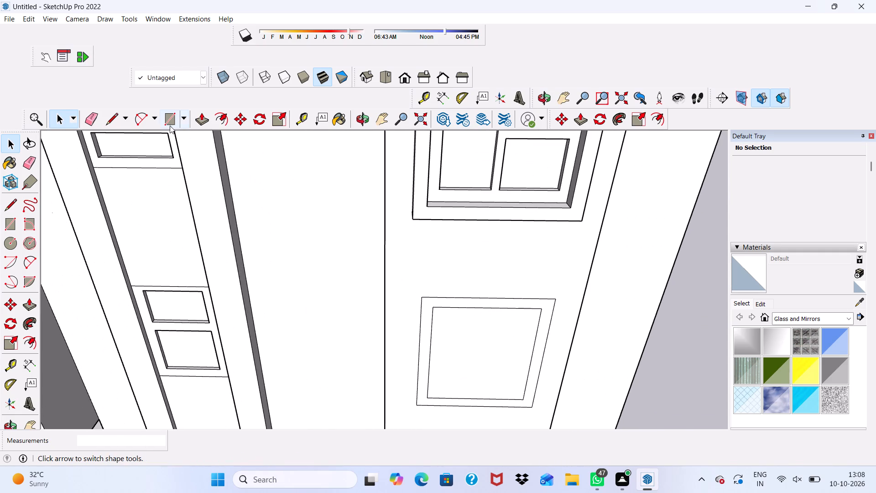
{"action": "left_click", "coordinate": [199, 119]}
{"action": "scroll", "coordinate": [444, 355], "scroll_direction": "up", "scroll_amount": 7}
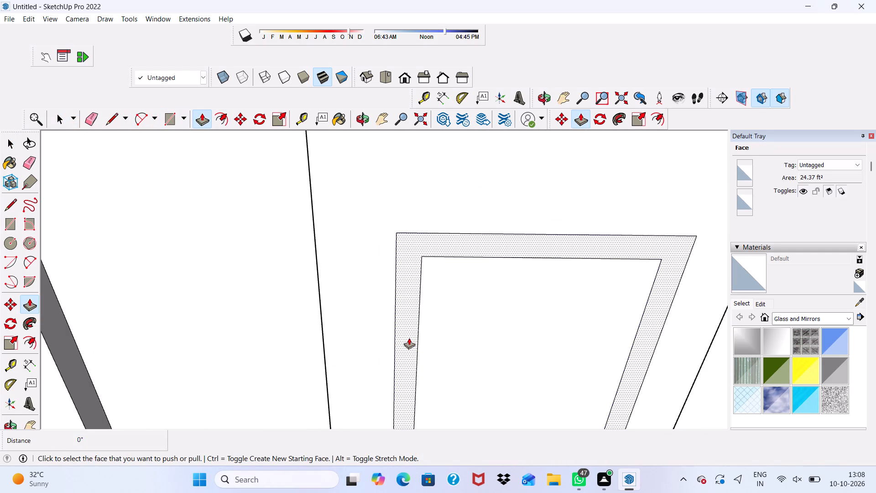
{"action": "left_click", "coordinate": [409, 338]}
{"action": "scroll", "coordinate": [449, 372], "scroll_direction": "down", "scroll_amount": 11}
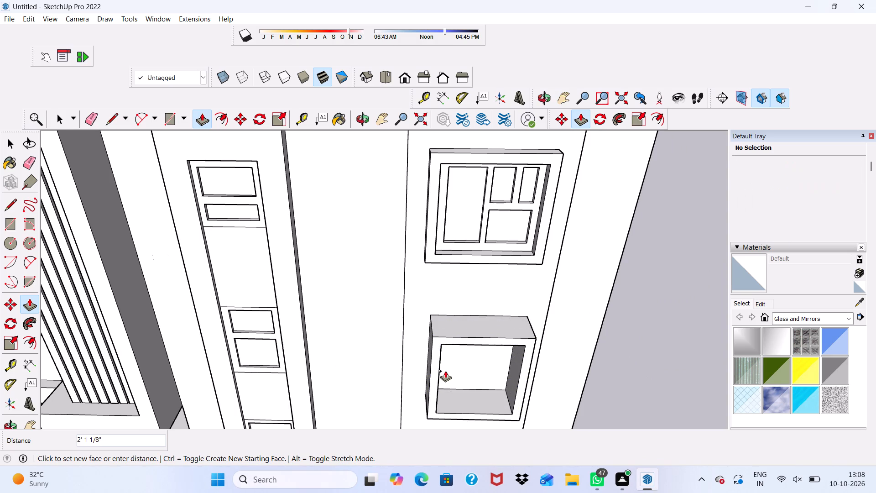
{"action": "key", "text": "9"}
{"action": "key", "text": "shift+quotedbl"}
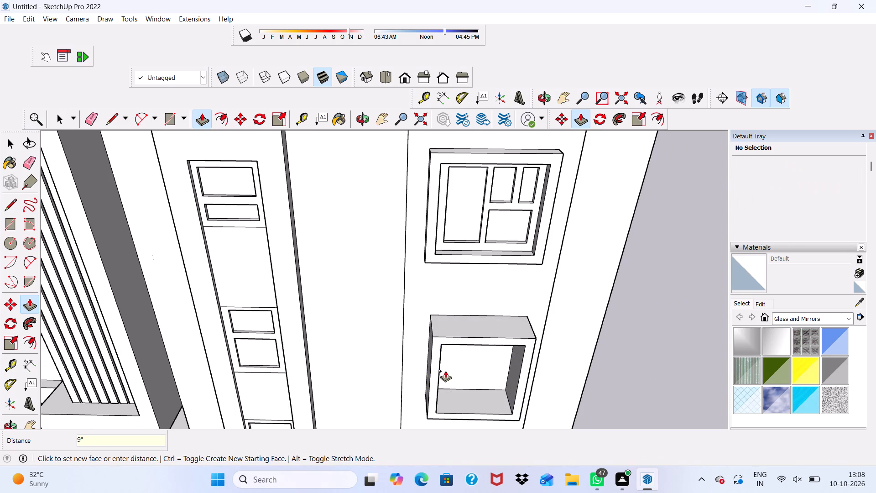
{"action": "key", "text": "Return"}
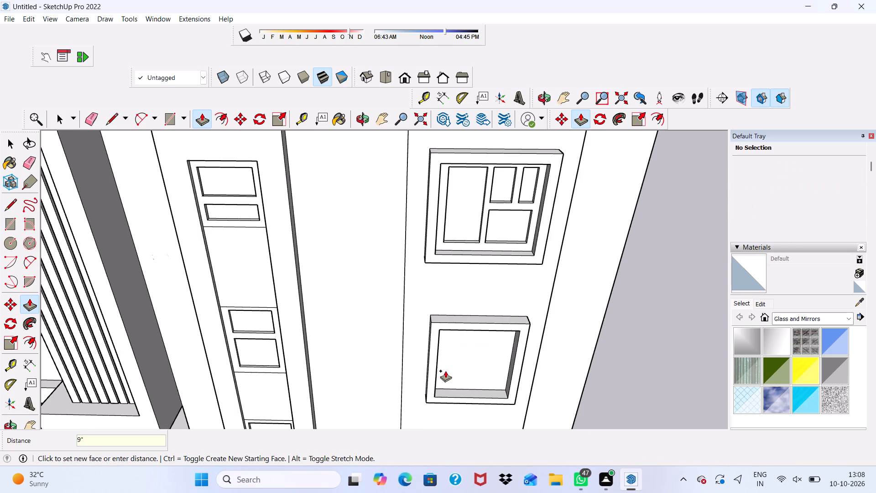
{"action": "key", "text": "space"}
Draw a horizontal rectangular strip about 4' 7 3/8" long along the top inside edge of the lower window's recess.
{"action": "scroll", "coordinate": [445, 371], "scroll_direction": "up", "scroll_amount": 4}
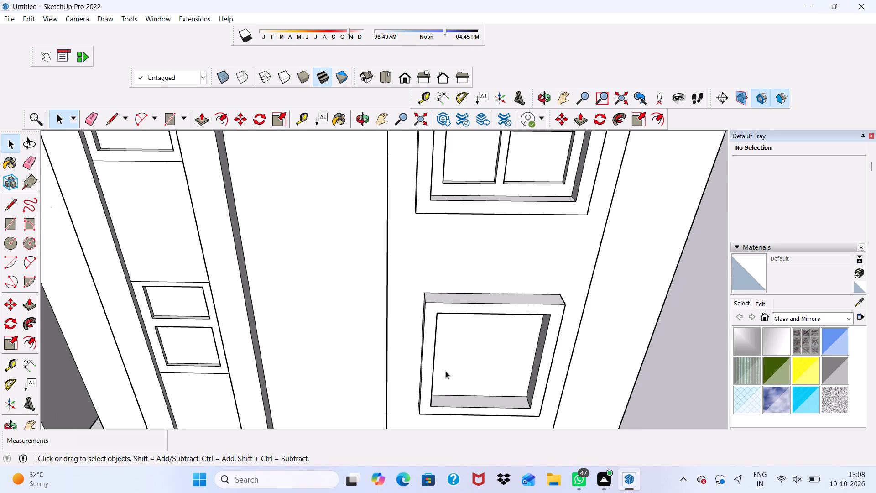
{"action": "middle_click_drag", "start_coordinate": [445, 371], "coordinate": [395, 218]}
{"action": "scroll", "coordinate": [393, 218], "scroll_direction": "up", "scroll_amount": 5}
{"action": "scroll", "coordinate": [393, 218], "scroll_direction": "down", "scroll_amount": 9}
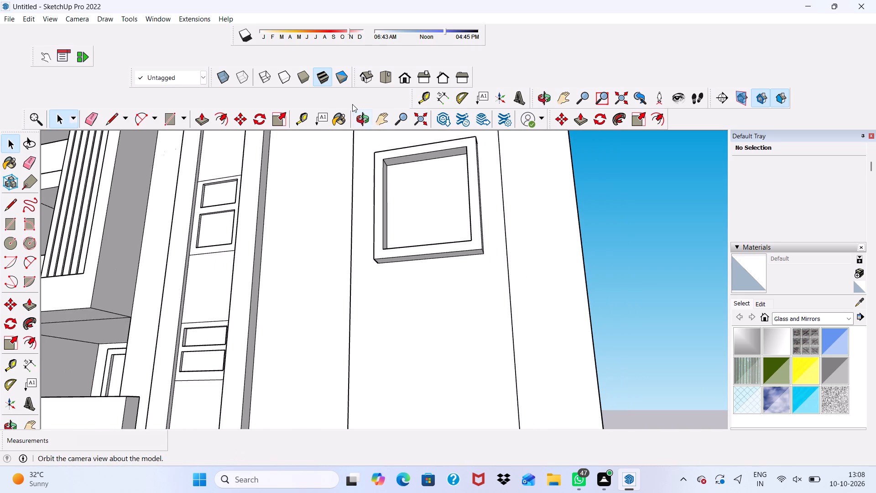
{"action": "scroll", "coordinate": [162, 120], "scroll_direction": "up", "scroll_amount": 4}
{"action": "left_click", "coordinate": [165, 119]}
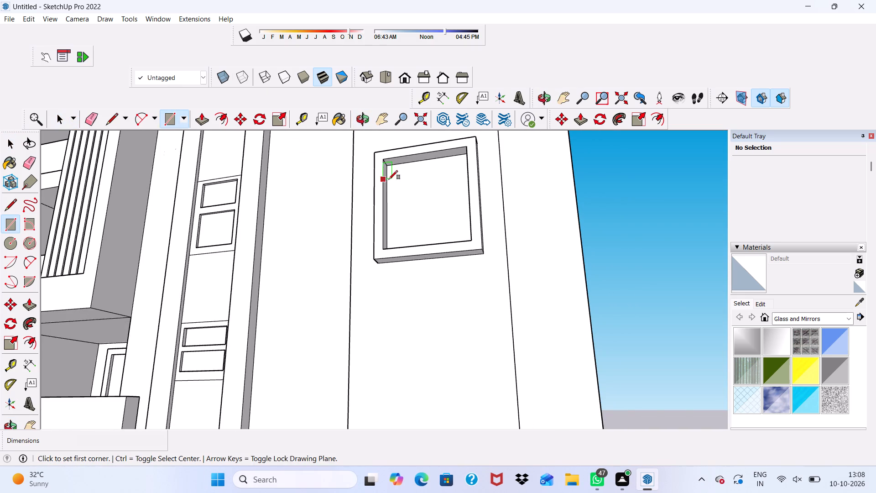
{"action": "scroll", "coordinate": [389, 179], "scroll_direction": "up", "scroll_amount": 7}
{"action": "left_click", "coordinate": [388, 161]}
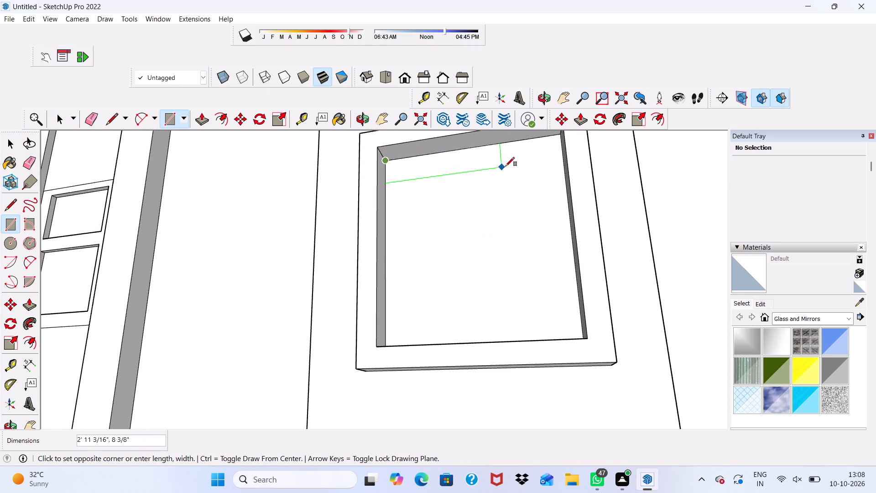
{"action": "scroll", "coordinate": [541, 171], "scroll_direction": "down", "scroll_amount": 3}
{"action": "middle_click_drag", "start_coordinate": [531, 155], "coordinate": [596, 187]}
{"action": "scroll", "coordinate": [597, 235], "scroll_direction": "up", "scroll_amount": 5}
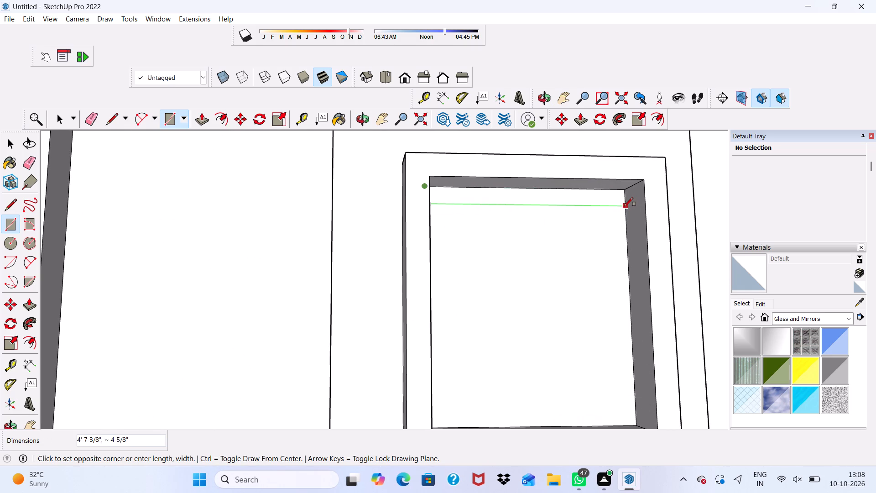
{"action": "left_click", "coordinate": [623, 209]}
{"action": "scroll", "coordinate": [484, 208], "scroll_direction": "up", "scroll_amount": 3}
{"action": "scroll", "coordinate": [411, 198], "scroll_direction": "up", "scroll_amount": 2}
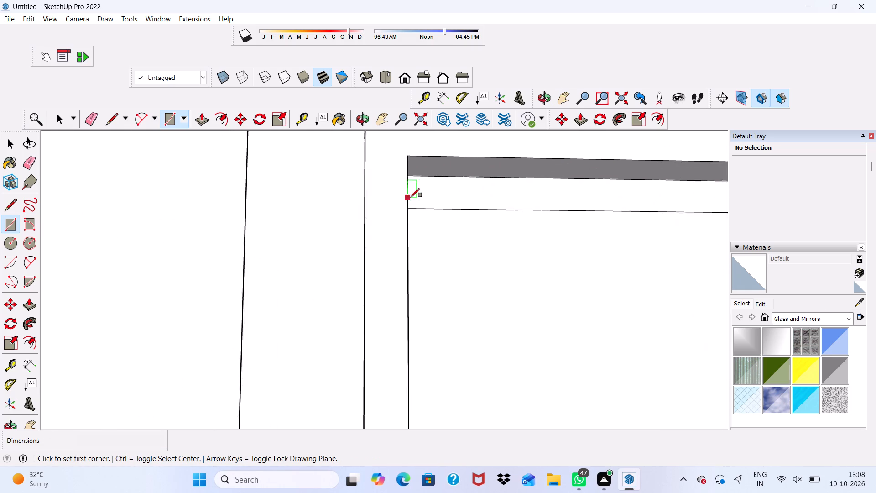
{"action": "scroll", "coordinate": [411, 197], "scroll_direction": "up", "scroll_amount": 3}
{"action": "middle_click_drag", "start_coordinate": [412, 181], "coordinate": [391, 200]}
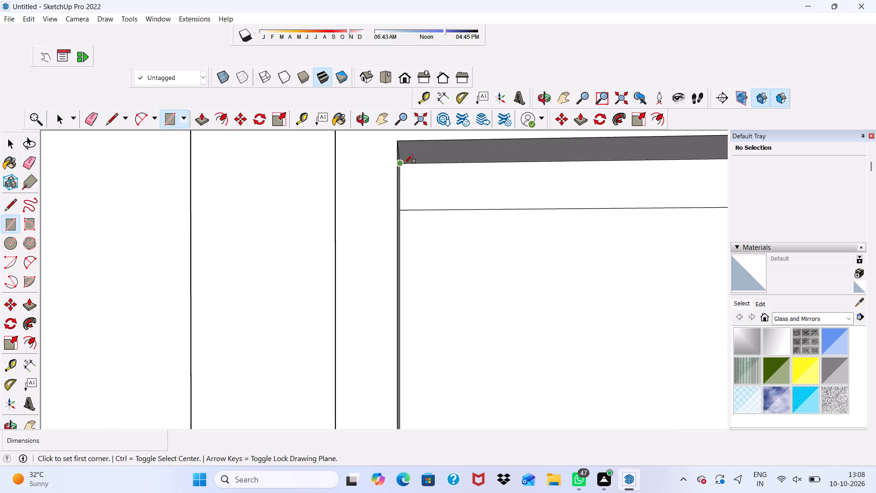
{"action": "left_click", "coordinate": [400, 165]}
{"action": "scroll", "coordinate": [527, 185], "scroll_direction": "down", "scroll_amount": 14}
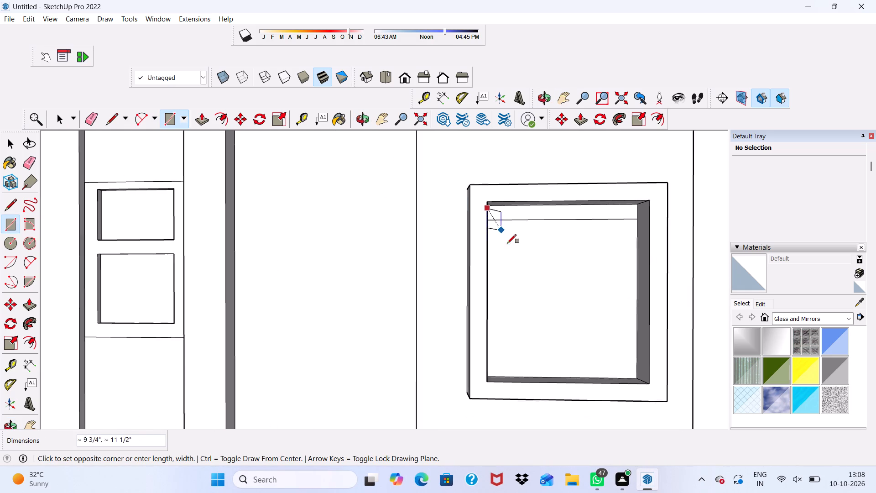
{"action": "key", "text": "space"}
Draw a vertical rectangular strip about 5' 3 3/8" tall and 5 3/8" wide along the recess's left inside edge.
{"action": "scroll", "coordinate": [507, 243], "scroll_direction": "up", "scroll_amount": 1}
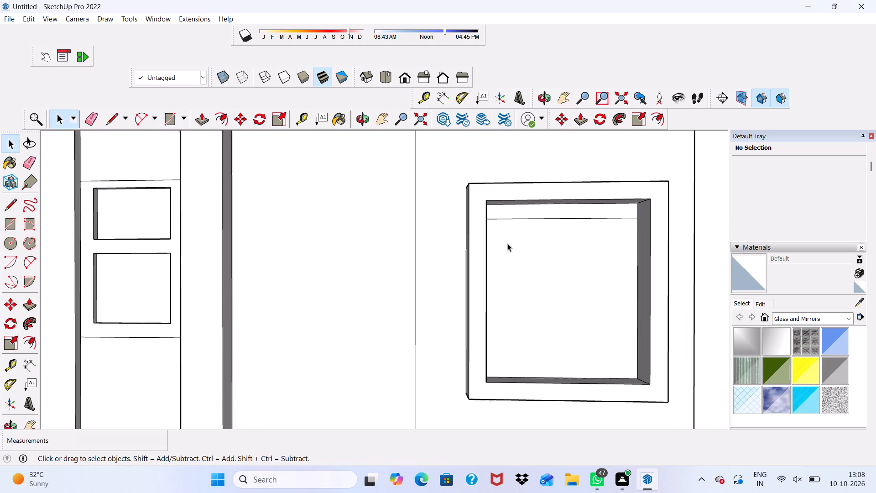
{"action": "scroll", "coordinate": [507, 243], "scroll_direction": "up", "scroll_amount": 1}
{"action": "middle_click_drag", "start_coordinate": [507, 243], "coordinate": [480, 248]}
{"action": "scroll", "coordinate": [414, 248], "scroll_direction": "up", "scroll_amount": 1}
{"action": "scroll", "coordinate": [525, 231], "scroll_direction": "up", "scroll_amount": 4}
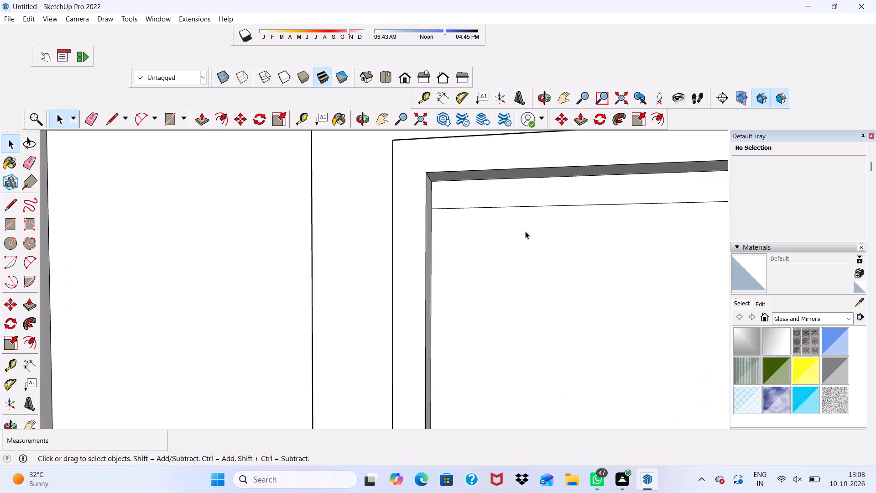
{"action": "left_click", "coordinate": [171, 115]}
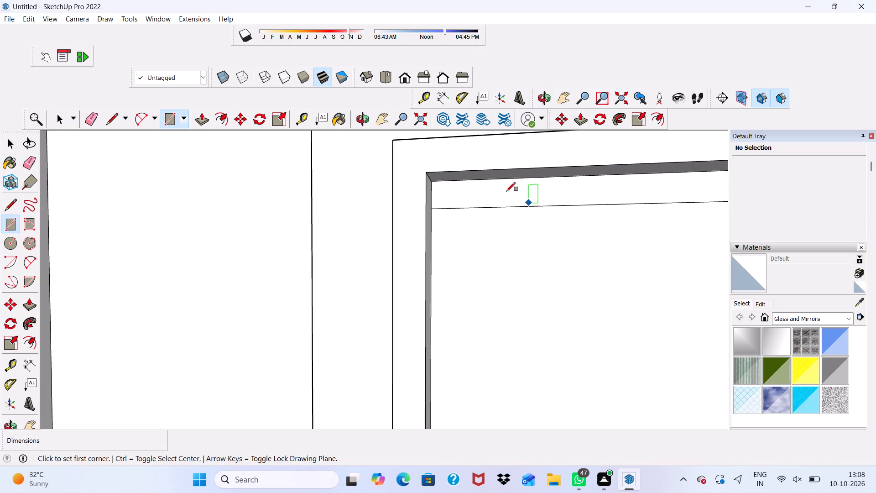
{"action": "scroll", "coordinate": [477, 185], "scroll_direction": "up", "scroll_amount": 3}
{"action": "left_click", "coordinate": [416, 179]}
{"action": "scroll", "coordinate": [574, 228], "scroll_direction": "down", "scroll_amount": 3}
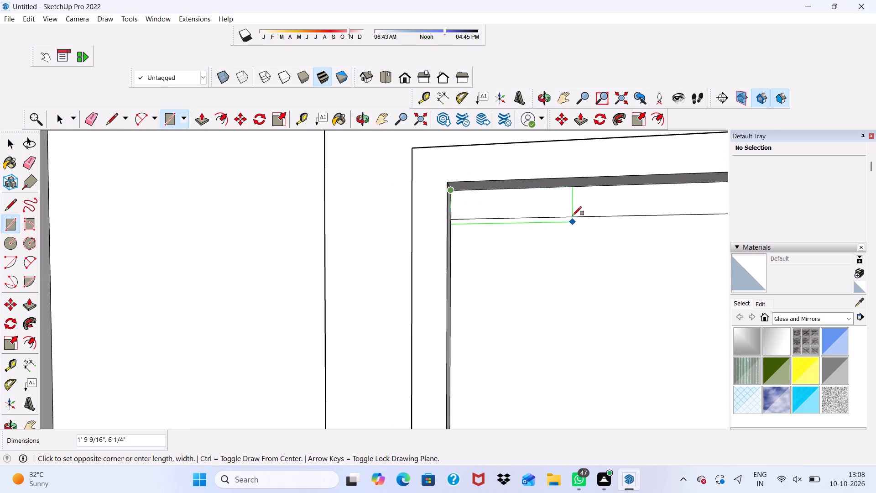
{"action": "scroll", "coordinate": [540, 223], "scroll_direction": "down", "scroll_amount": 11}
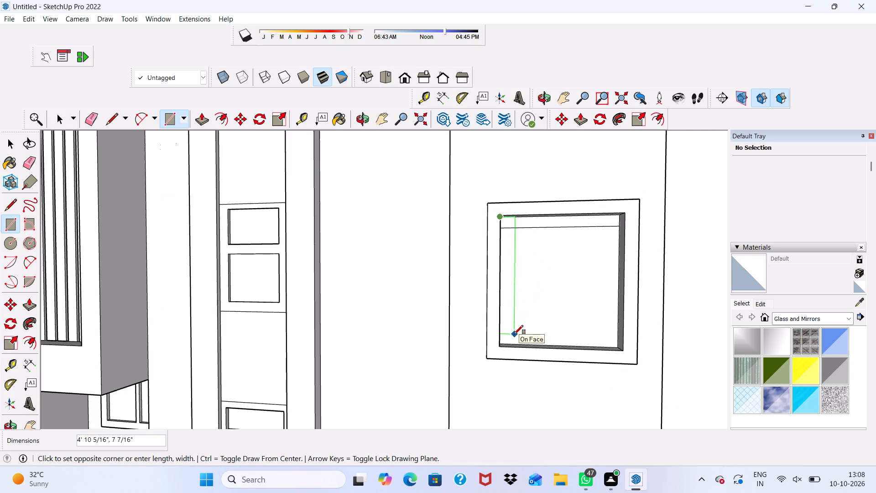
{"action": "middle_click_drag", "start_coordinate": [514, 334], "coordinate": [488, 361]}
{"action": "scroll", "coordinate": [485, 376], "scroll_direction": "up", "scroll_amount": 4}
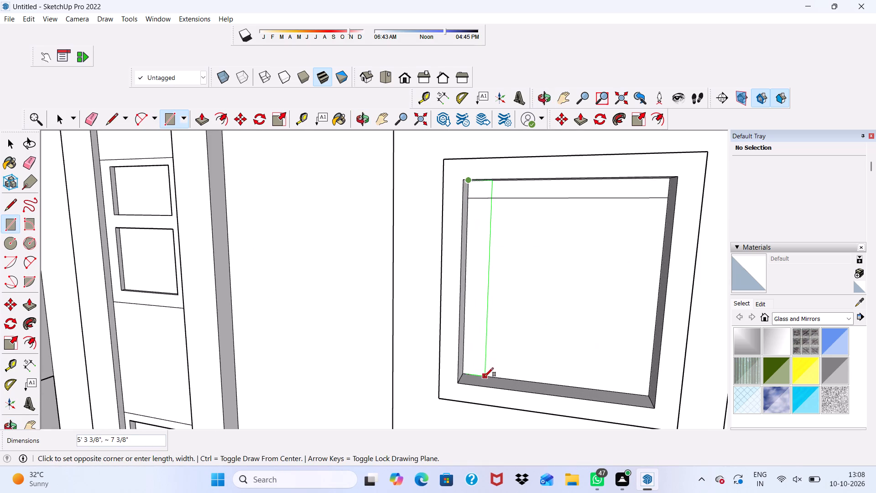
{"action": "left_click", "coordinate": [479, 373]}
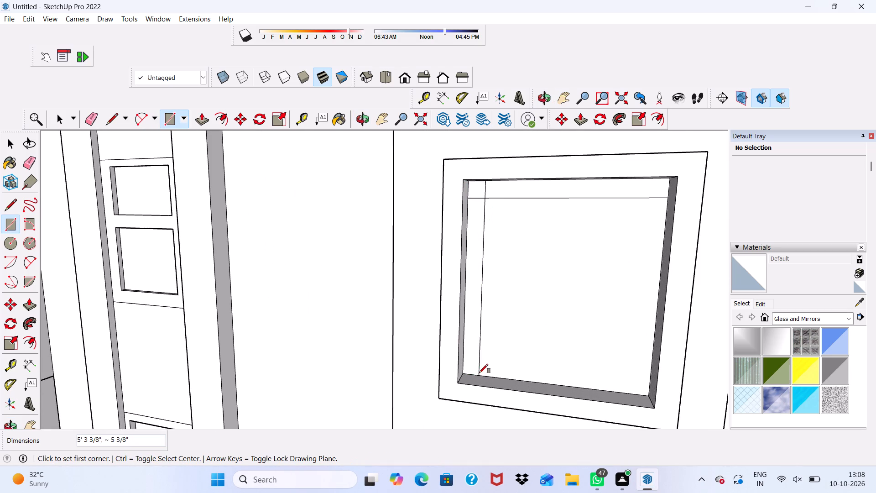
Draw a horizontal rectangular strip about 4' 7 3/8" long and 7" high along the recess's bottom inside edge.
{"action": "left_click", "coordinate": [464, 372]}
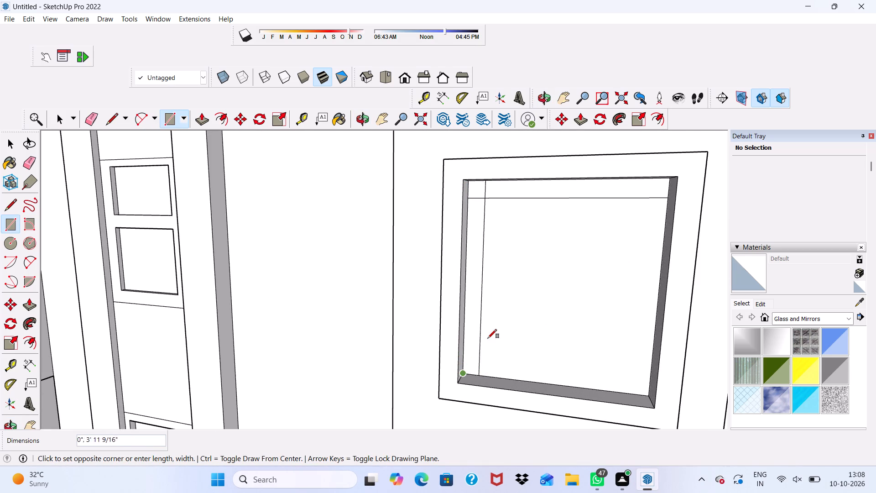
{"action": "scroll", "coordinate": [488, 338], "scroll_direction": "down", "scroll_amount": 4}
{"action": "middle_click_drag", "start_coordinate": [599, 351], "coordinate": [650, 346]}
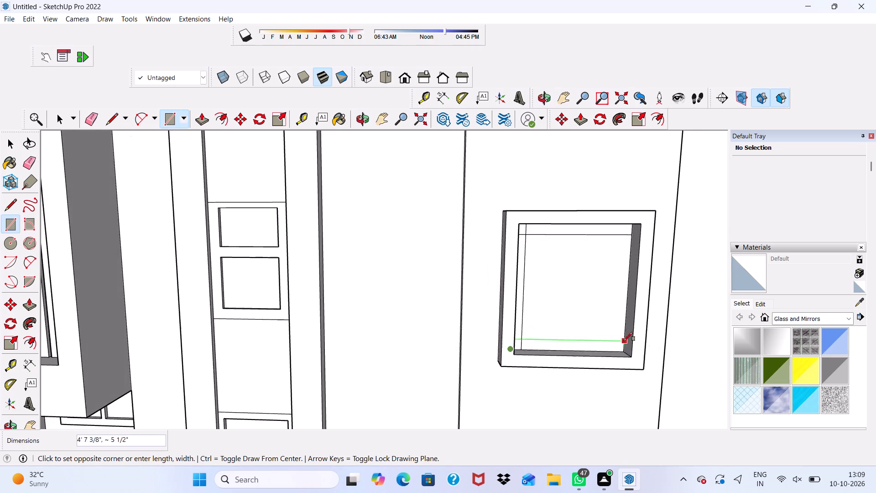
{"action": "scroll", "coordinate": [628, 339], "scroll_direction": "up", "scroll_amount": 5}
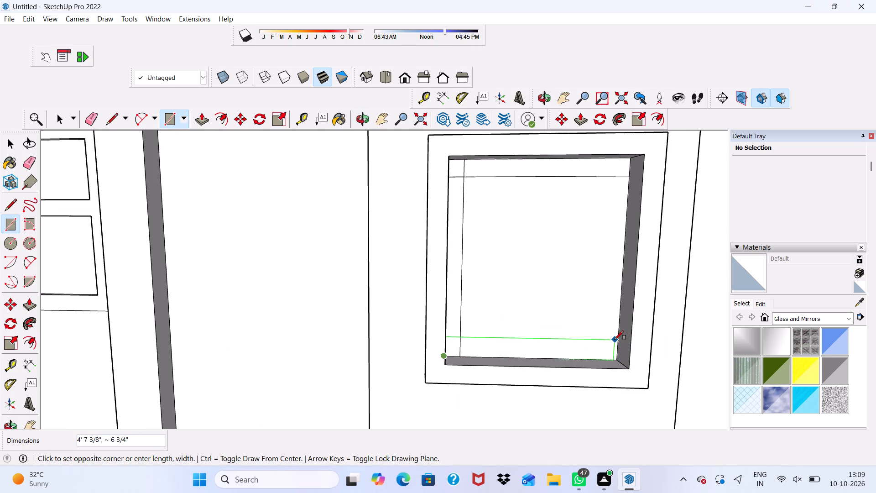
{"action": "left_click", "coordinate": [618, 339]}
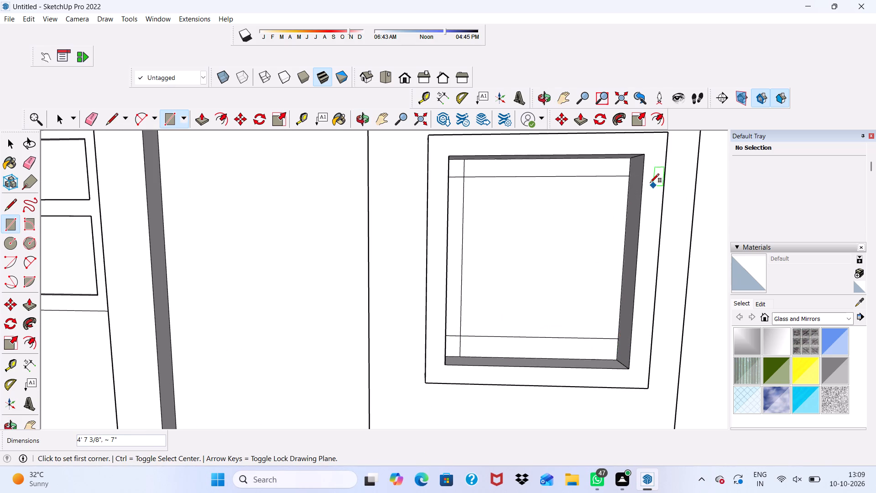
Draw a vertical rectangular strip about 5' 3 3/8" tall along the recess's right inside edge.
{"action": "scroll", "coordinate": [640, 176], "scroll_direction": "up", "scroll_amount": 9}
{"action": "left_click", "coordinate": [623, 154]}
{"action": "scroll", "coordinate": [609, 179], "scroll_direction": "down", "scroll_amount": 8}
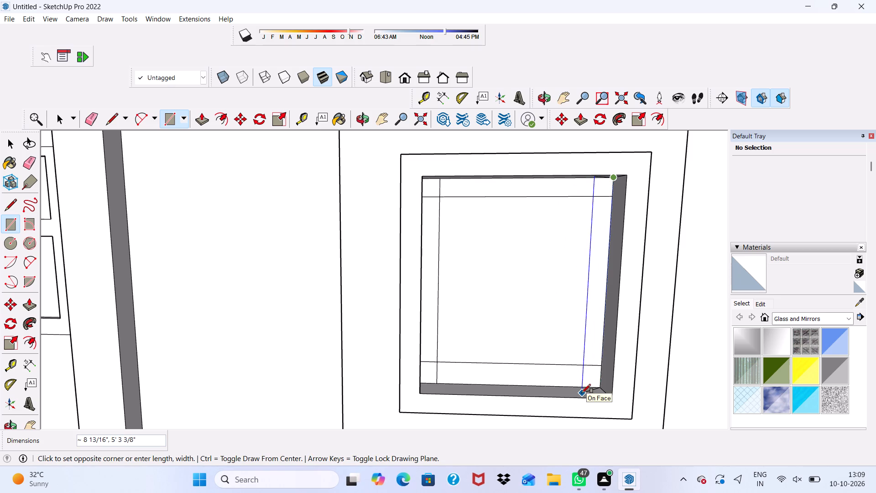
{"action": "scroll", "coordinate": [582, 387], "scroll_direction": "up", "scroll_amount": 3}
{"action": "left_click", "coordinate": [582, 387]}
{"action": "scroll", "coordinate": [582, 387], "scroll_direction": "down", "scroll_amount": 8}
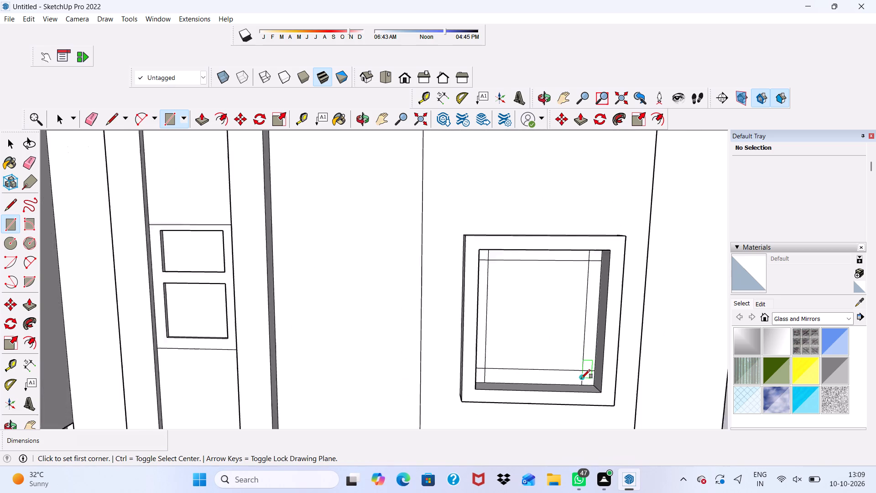
Draw a vertical rectangular strip about 4 3/4" wide and 5' 3 3/8" tall down the middle of the lower window's recess.
{"action": "scroll", "coordinate": [581, 378], "scroll_direction": "down", "scroll_amount": 2}
{"action": "scroll", "coordinate": [536, 276], "scroll_direction": "up", "scroll_amount": 6}
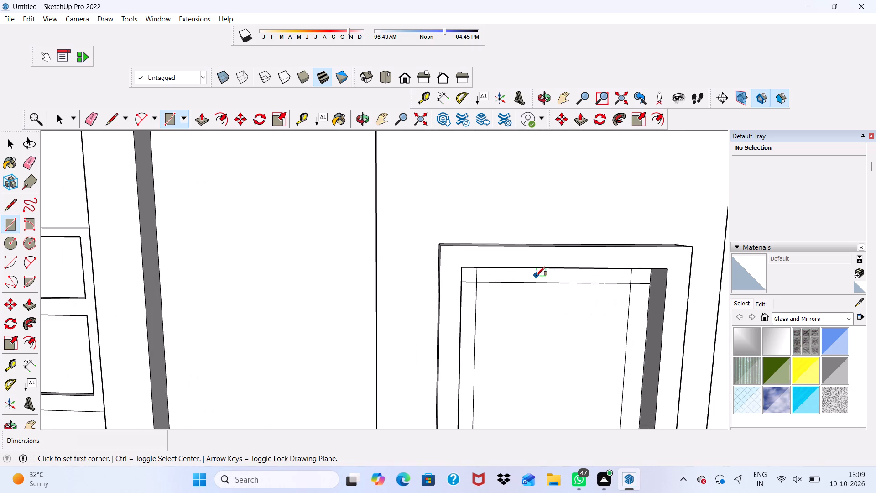
{"action": "scroll", "coordinate": [547, 282], "scroll_direction": "down", "scroll_amount": 1}
{"action": "middle_click", "coordinate": [547, 282]}
{"action": "scroll", "coordinate": [546, 278], "scroll_direction": "up", "scroll_amount": 4}
{"action": "scroll", "coordinate": [321, 402], "scroll_direction": "down", "scroll_amount": 2}
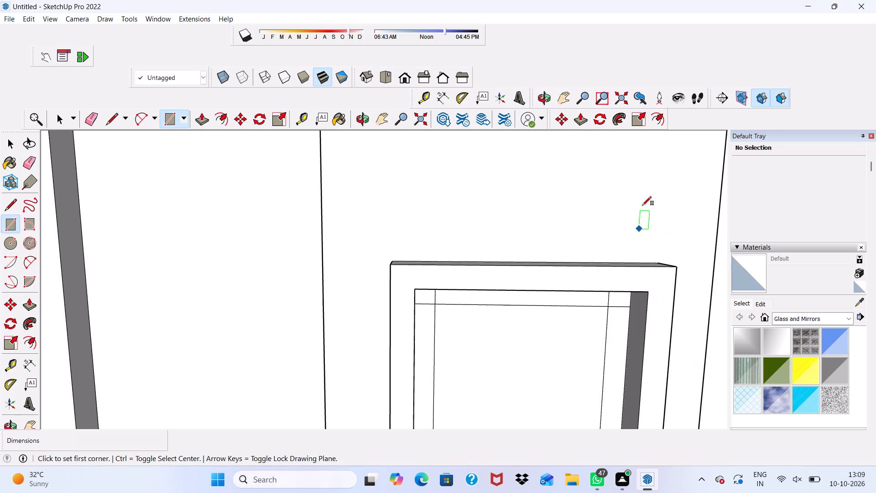
{"action": "middle_click_drag", "start_coordinate": [533, 330], "coordinate": [533, 312]}
{"action": "scroll", "coordinate": [546, 261], "scroll_direction": "up", "scroll_amount": 3}
{"action": "scroll", "coordinate": [520, 305], "scroll_direction": "up", "scroll_amount": 2}
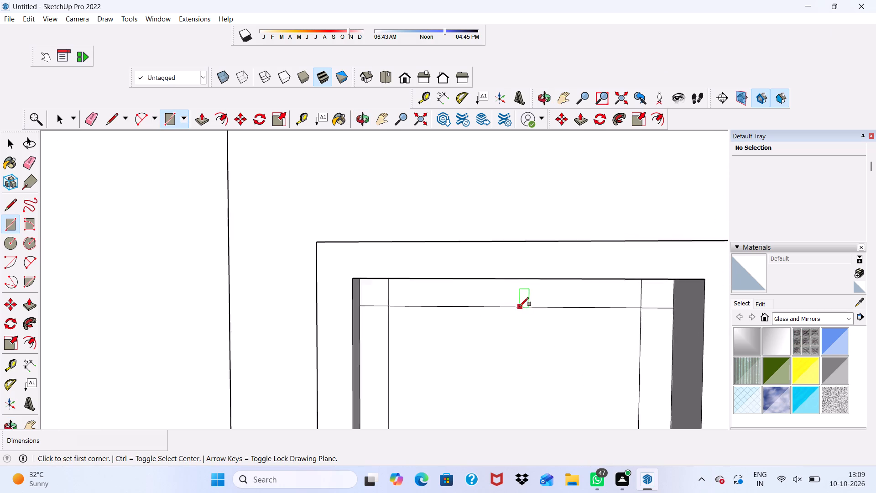
{"action": "scroll", "coordinate": [520, 306], "scroll_direction": "up", "scroll_amount": 19}
{"action": "scroll", "coordinate": [502, 252], "scroll_direction": "up", "scroll_amount": 3}
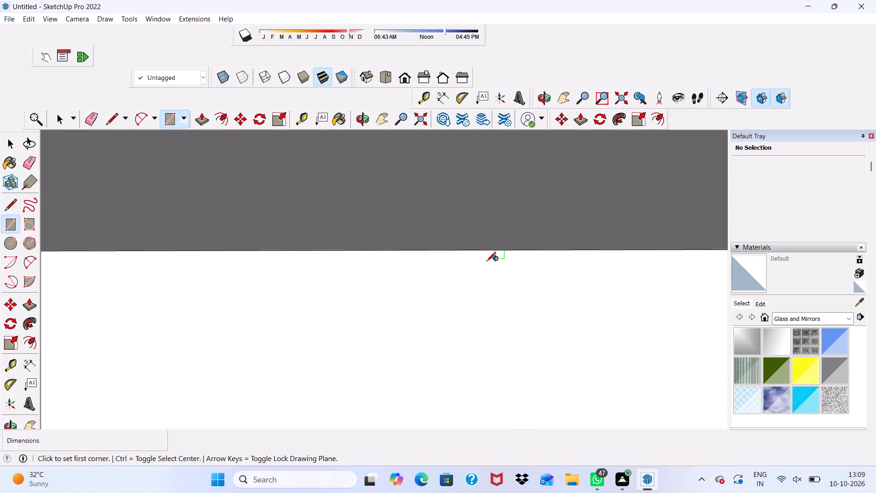
{"action": "left_click", "coordinate": [535, 251]}
{"action": "scroll", "coordinate": [535, 251], "scroll_direction": "down", "scroll_amount": 18}
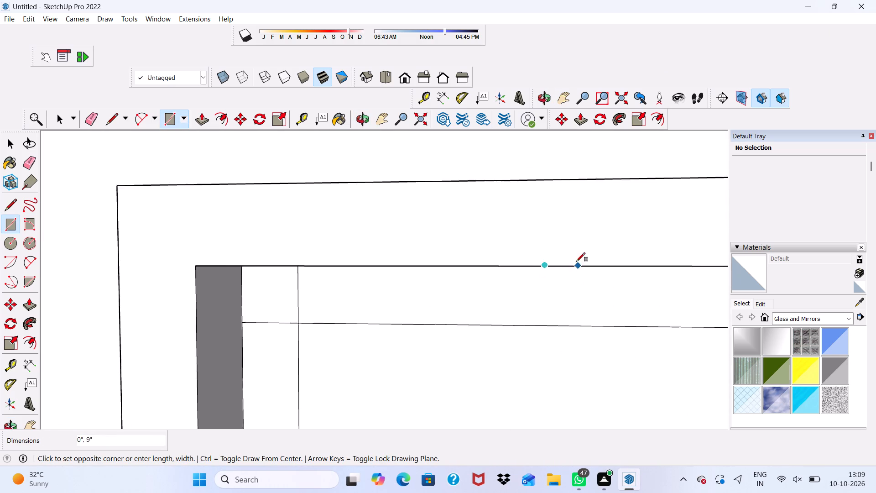
{"action": "scroll", "coordinate": [576, 262], "scroll_direction": "down", "scroll_amount": 20}
{"action": "scroll", "coordinate": [576, 262], "scroll_direction": "down", "scroll_amount": 8}
{"action": "middle_click_drag", "start_coordinate": [586, 368], "coordinate": [587, 376]}
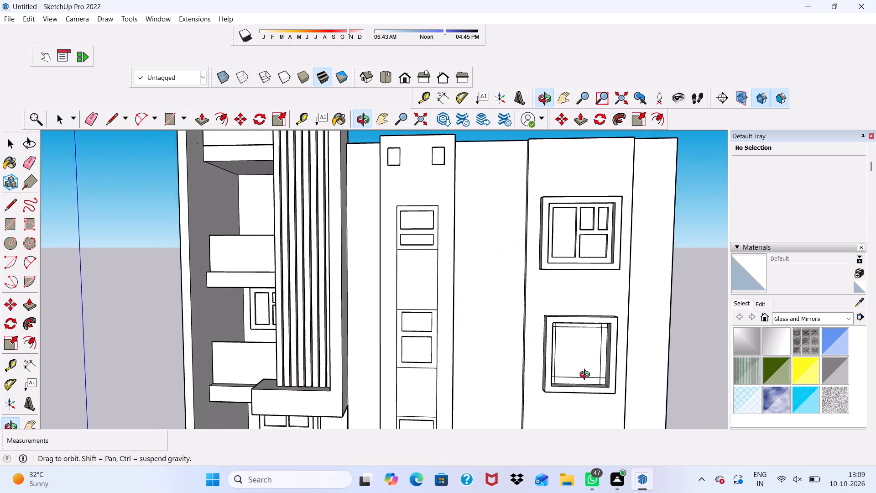
{"action": "middle_click_drag", "start_coordinate": [587, 376], "coordinate": [569, 415]}
{"action": "scroll", "coordinate": [569, 415], "scroll_direction": "up", "scroll_amount": 16}
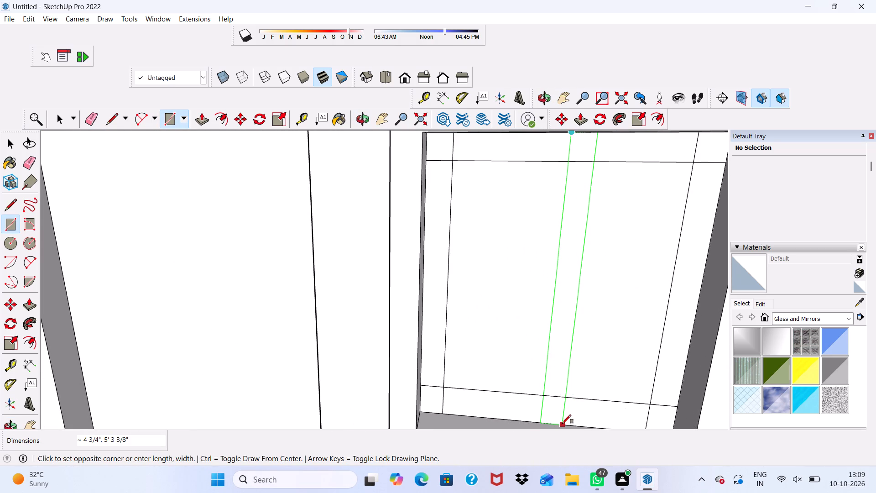
{"action": "left_click", "coordinate": [562, 424]}
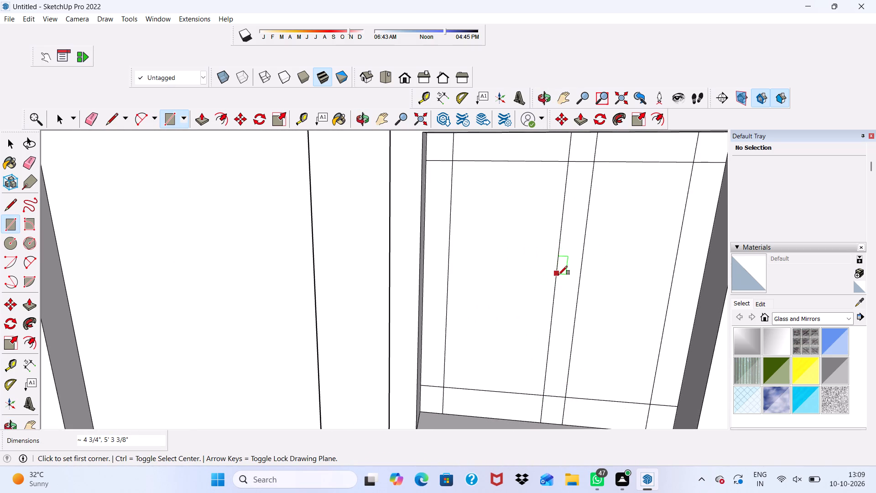
Draw a horizontal crossbar strip about 1' 10 1/4" long and 4 1/2" high from the central strip to the right frame strip.
{"action": "left_click", "coordinate": [555, 290]}
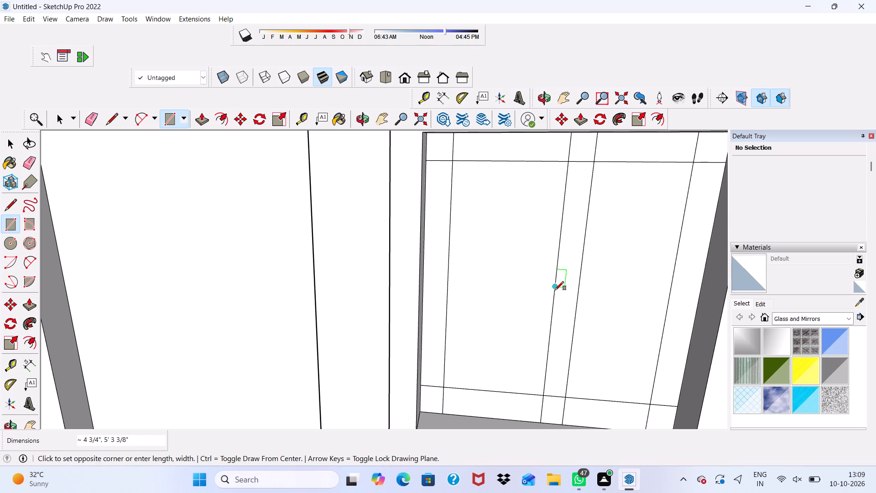
{"action": "double_click", "coordinate": [672, 271]}
Draw a narrow vertical strip about 2' 2 3/8" tall and 2" wide from the recess's top edge down to the crossbar.
{"action": "scroll", "coordinate": [653, 218], "scroll_direction": "down", "scroll_amount": 5}
{"action": "scroll", "coordinate": [641, 176], "scroll_direction": "up", "scroll_amount": 4}
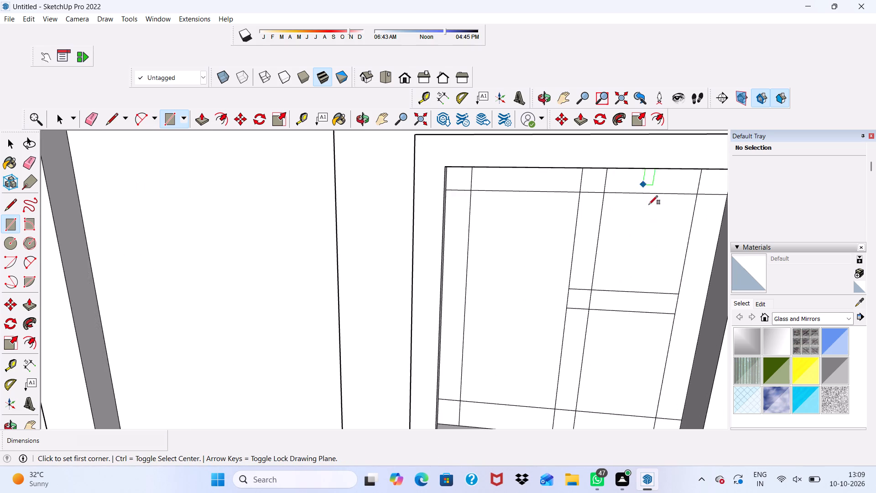
{"action": "scroll", "coordinate": [650, 211], "scroll_direction": "up", "scroll_amount": 1}
{"action": "middle_click_drag", "start_coordinate": [650, 211], "coordinate": [648, 201]}
{"action": "scroll", "coordinate": [649, 172], "scroll_direction": "up", "scroll_amount": 5}
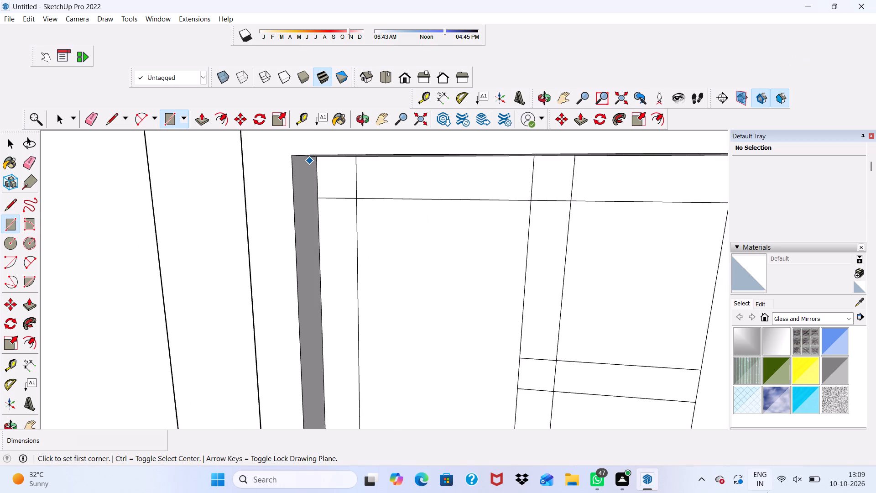
{"action": "scroll", "coordinate": [457, 270], "scroll_direction": "down", "scroll_amount": 1}
{"action": "middle_click_drag", "start_coordinate": [457, 270], "coordinate": [481, 104]}
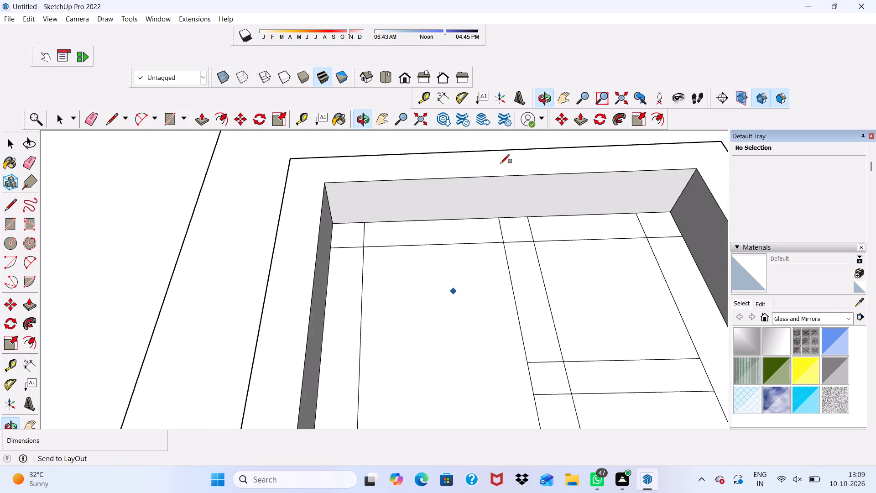
{"action": "scroll", "coordinate": [547, 257], "scroll_direction": "up", "scroll_amount": 4}
{"action": "scroll", "coordinate": [600, 198], "scroll_direction": "up", "scroll_amount": 3}
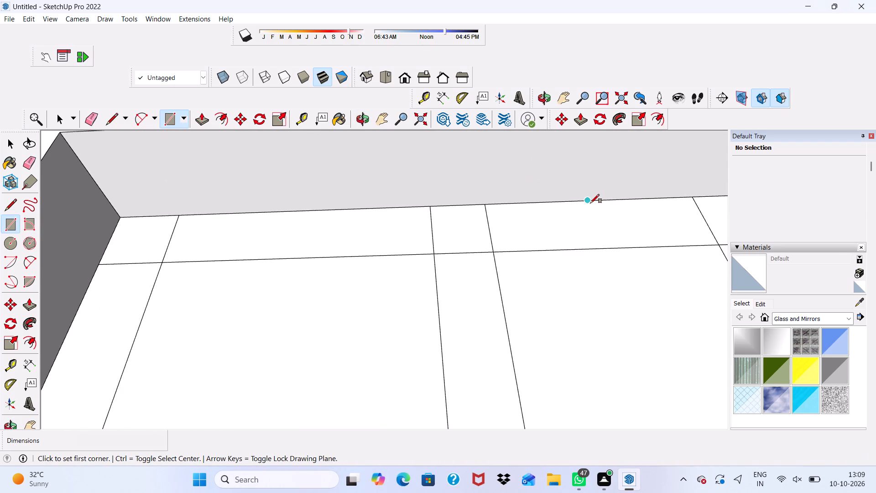
{"action": "left_click", "coordinate": [587, 200]}
{"action": "scroll", "coordinate": [587, 200], "scroll_direction": "down", "scroll_amount": 8}
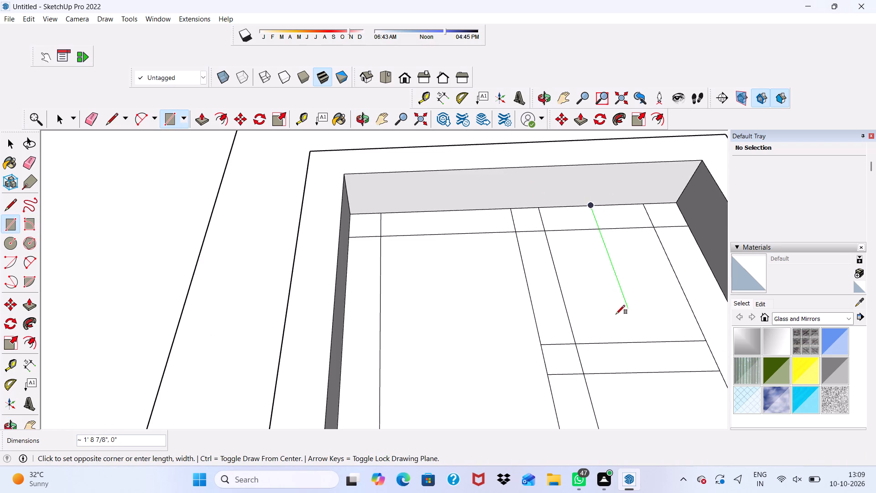
{"action": "left_click", "coordinate": [656, 343]}
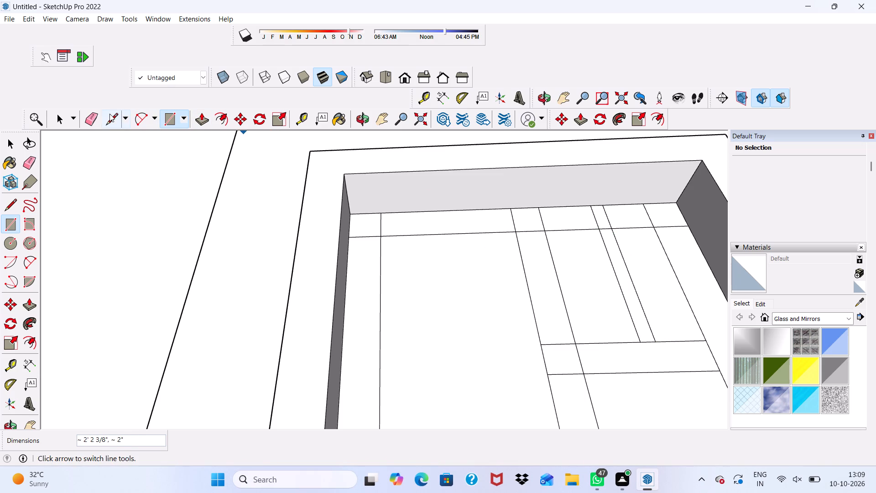
Erase the overlapping line segments in the top frame strip at its left corner and where the central and narrow vertical strips cross it.
{"action": "left_click", "coordinate": [96, 114]}
{"action": "scroll", "coordinate": [414, 221], "scroll_direction": "up", "scroll_amount": 4}
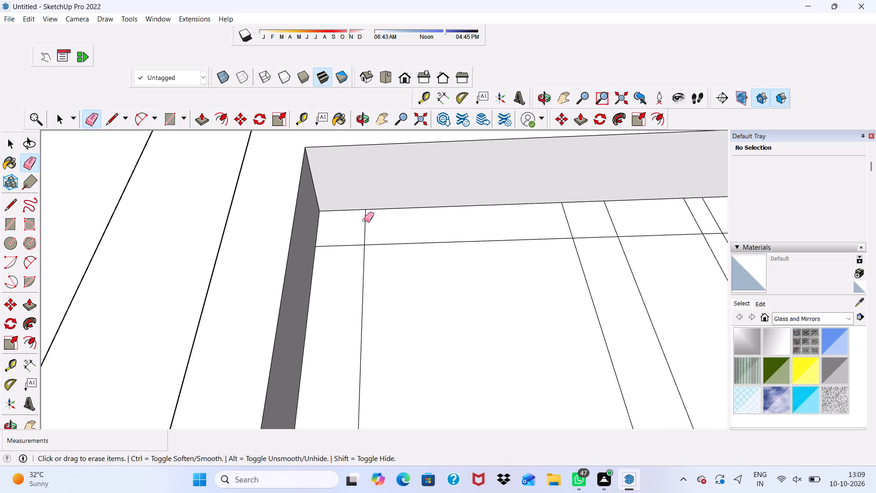
{"action": "left_click", "coordinate": [364, 220]}
{"action": "left_click_drag", "start_coordinate": [346, 243], "coordinate": [339, 259]}
{"action": "left_click_drag", "start_coordinate": [563, 217], "coordinate": [563, 217]}
{"action": "left_click_drag", "start_coordinate": [563, 217], "coordinate": [583, 215]}
{"action": "left_click", "coordinate": [594, 214]}
{"action": "left_click_drag", "start_coordinate": [597, 214], "coordinate": [624, 214]}
{"action": "left_click_drag", "start_coordinate": [604, 234], "coordinate": [600, 241]}
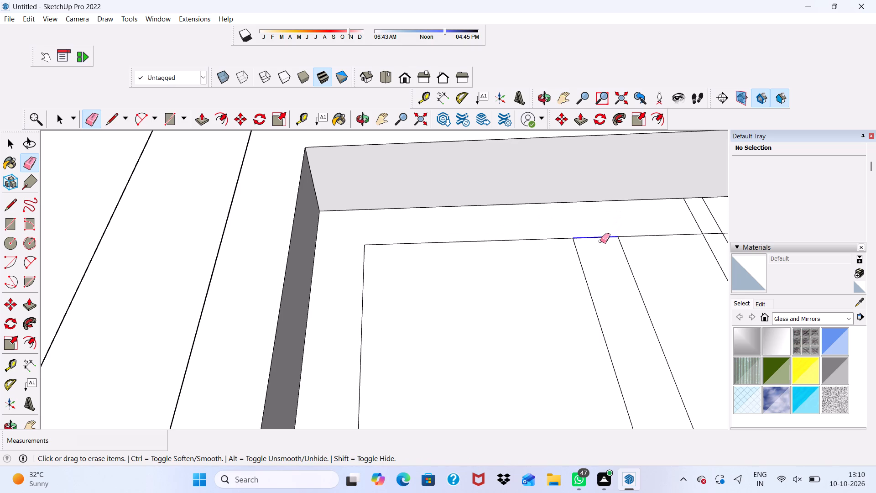
{"action": "left_click_drag", "start_coordinate": [600, 241], "coordinate": [600, 242]}
{"action": "left_click_drag", "start_coordinate": [699, 204], "coordinate": [682, 217]}
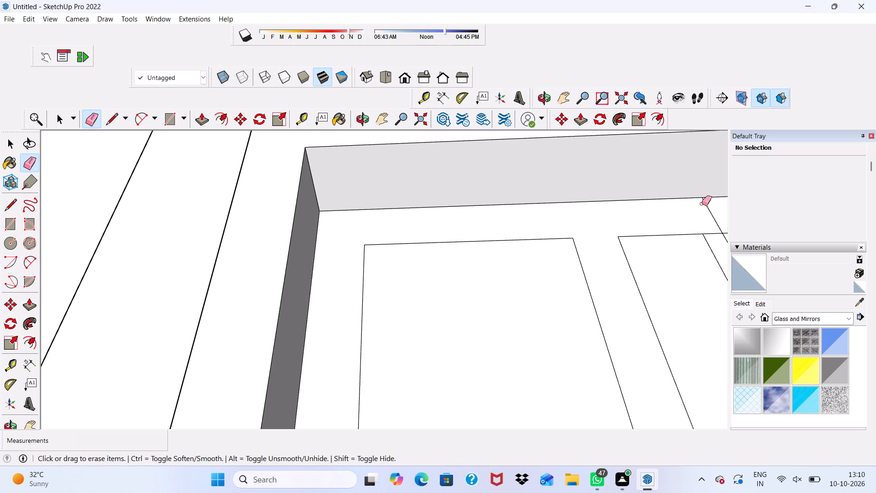
{"action": "double_click", "coordinate": [705, 201]}
Erase the remaining overlapping segments at the narrow strip's top end and the recess's top right corner.
{"action": "scroll", "coordinate": [643, 187], "scroll_direction": "down", "scroll_amount": 6}
{"action": "scroll", "coordinate": [609, 149], "scroll_direction": "down", "scroll_amount": 2}
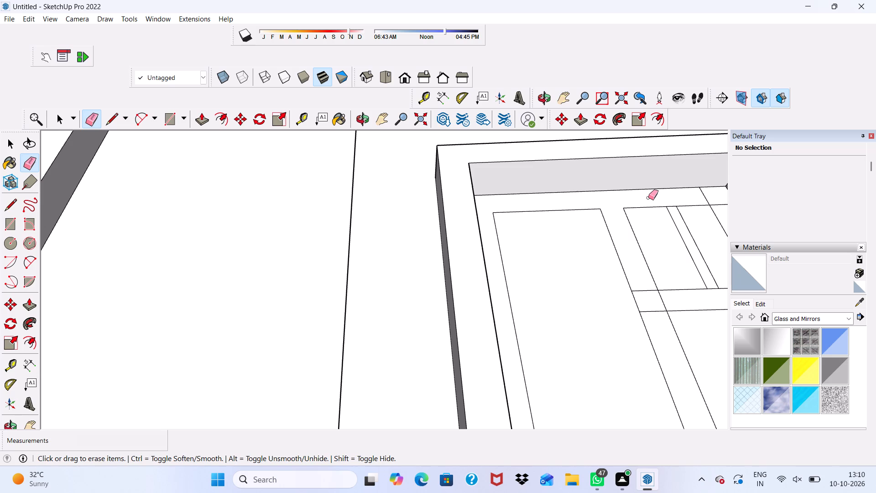
{"action": "scroll", "coordinate": [697, 224], "scroll_direction": "up", "scroll_amount": 4}
{"action": "scroll", "coordinate": [657, 214], "scroll_direction": "down", "scroll_amount": 6}
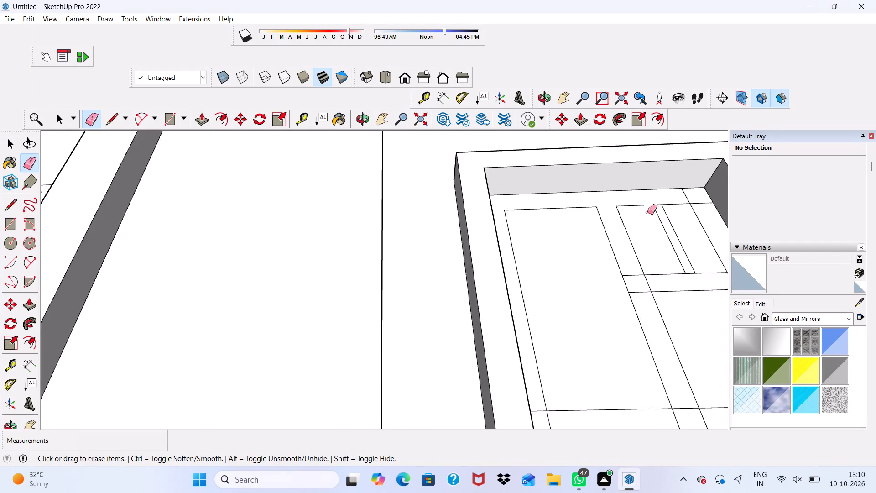
{"action": "scroll", "coordinate": [624, 194], "scroll_direction": "up", "scroll_amount": 4}
{"action": "scroll", "coordinate": [618, 193], "scroll_direction": "down", "scroll_amount": 4}
{"action": "scroll", "coordinate": [686, 185], "scroll_direction": "up", "scroll_amount": 9}
{"action": "scroll", "coordinate": [631, 300], "scroll_direction": "up", "scroll_amount": 3}
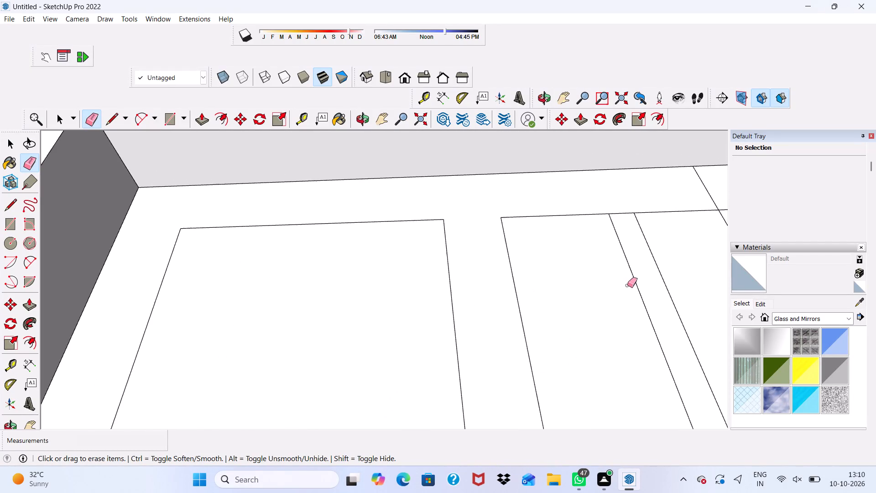
{"action": "scroll", "coordinate": [637, 208], "scroll_direction": "up", "scroll_amount": 5}
{"action": "left_click_drag", "start_coordinate": [618, 215], "coordinate": [613, 230]}
{"action": "scroll", "coordinate": [569, 229], "scroll_direction": "down", "scroll_amount": 6}
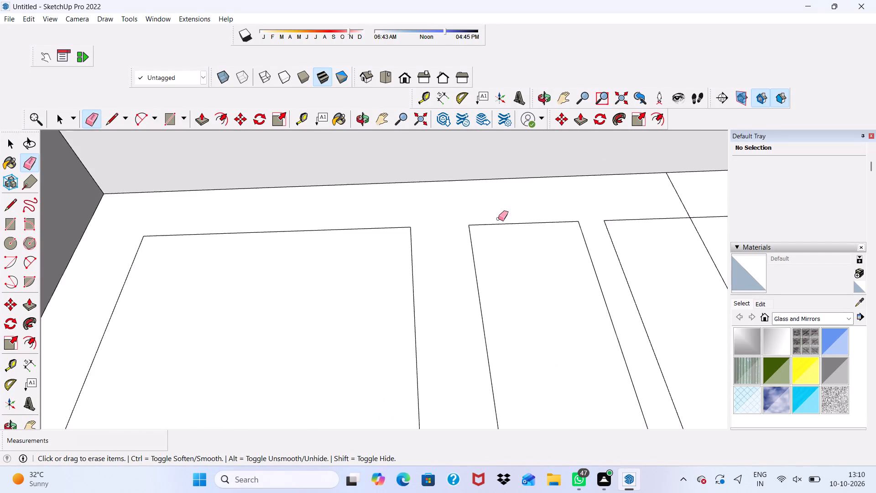
{"action": "scroll", "coordinate": [498, 219], "scroll_direction": "down", "scroll_amount": 6}
{"action": "double_click", "coordinate": [599, 205]}
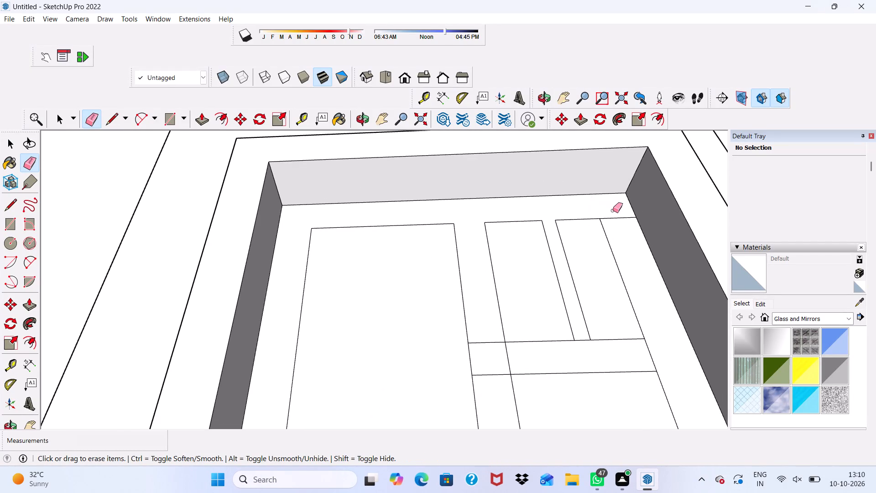
{"action": "left_click_drag", "start_coordinate": [613, 214], "coordinate": [613, 226]}
{"action": "left_click", "coordinate": [613, 226]}
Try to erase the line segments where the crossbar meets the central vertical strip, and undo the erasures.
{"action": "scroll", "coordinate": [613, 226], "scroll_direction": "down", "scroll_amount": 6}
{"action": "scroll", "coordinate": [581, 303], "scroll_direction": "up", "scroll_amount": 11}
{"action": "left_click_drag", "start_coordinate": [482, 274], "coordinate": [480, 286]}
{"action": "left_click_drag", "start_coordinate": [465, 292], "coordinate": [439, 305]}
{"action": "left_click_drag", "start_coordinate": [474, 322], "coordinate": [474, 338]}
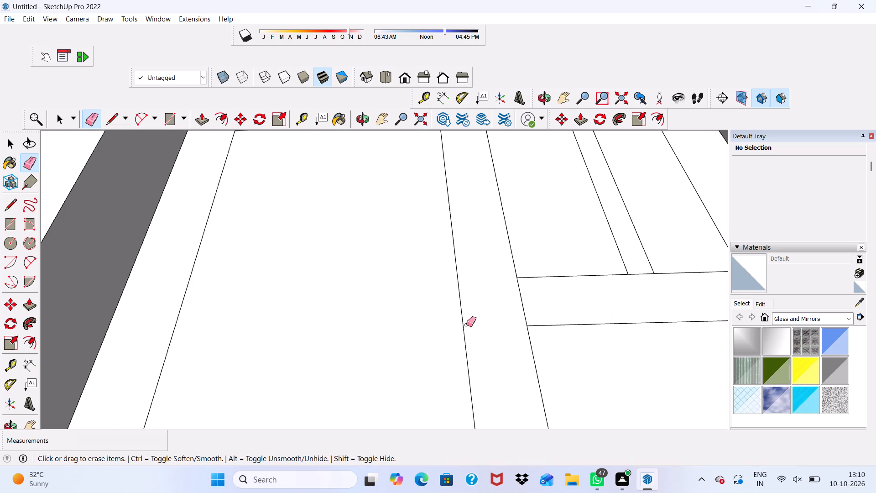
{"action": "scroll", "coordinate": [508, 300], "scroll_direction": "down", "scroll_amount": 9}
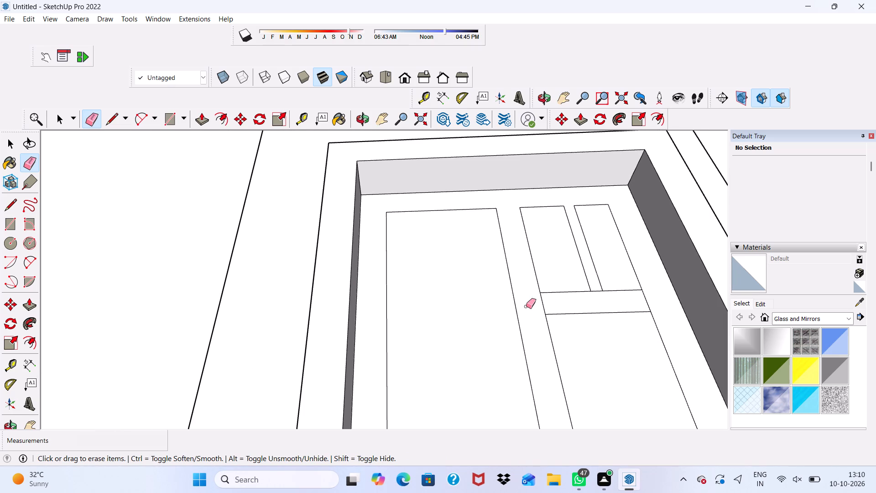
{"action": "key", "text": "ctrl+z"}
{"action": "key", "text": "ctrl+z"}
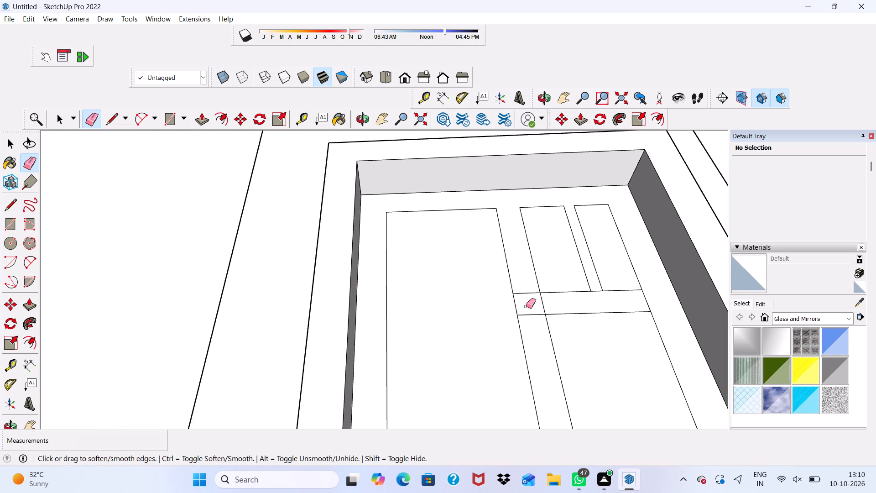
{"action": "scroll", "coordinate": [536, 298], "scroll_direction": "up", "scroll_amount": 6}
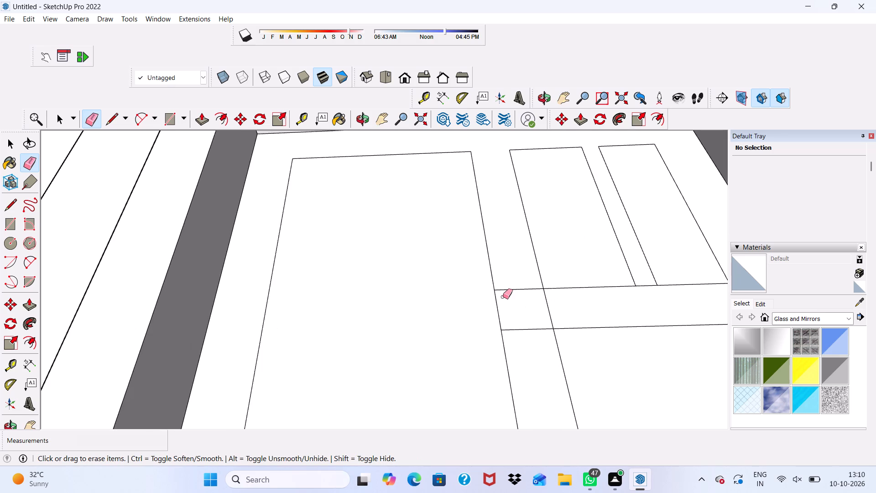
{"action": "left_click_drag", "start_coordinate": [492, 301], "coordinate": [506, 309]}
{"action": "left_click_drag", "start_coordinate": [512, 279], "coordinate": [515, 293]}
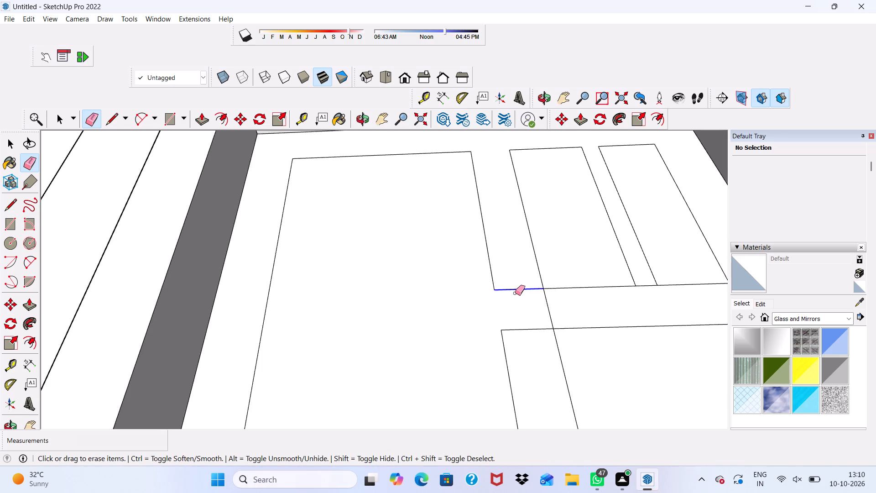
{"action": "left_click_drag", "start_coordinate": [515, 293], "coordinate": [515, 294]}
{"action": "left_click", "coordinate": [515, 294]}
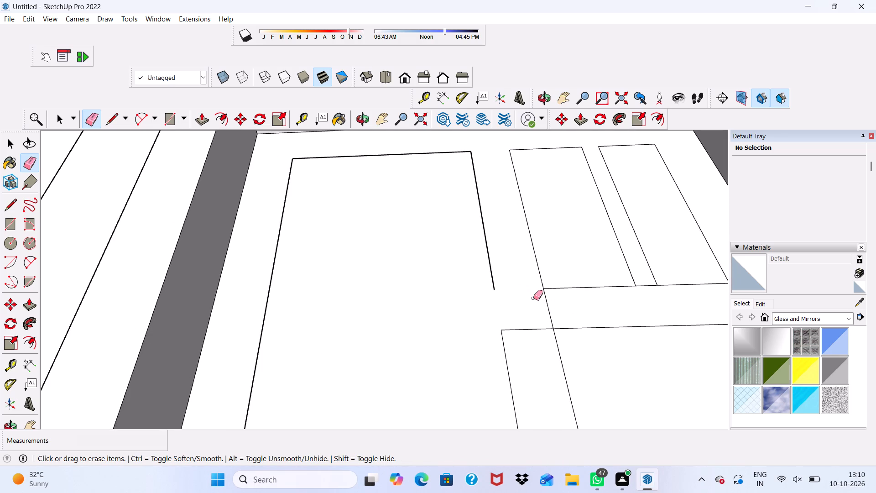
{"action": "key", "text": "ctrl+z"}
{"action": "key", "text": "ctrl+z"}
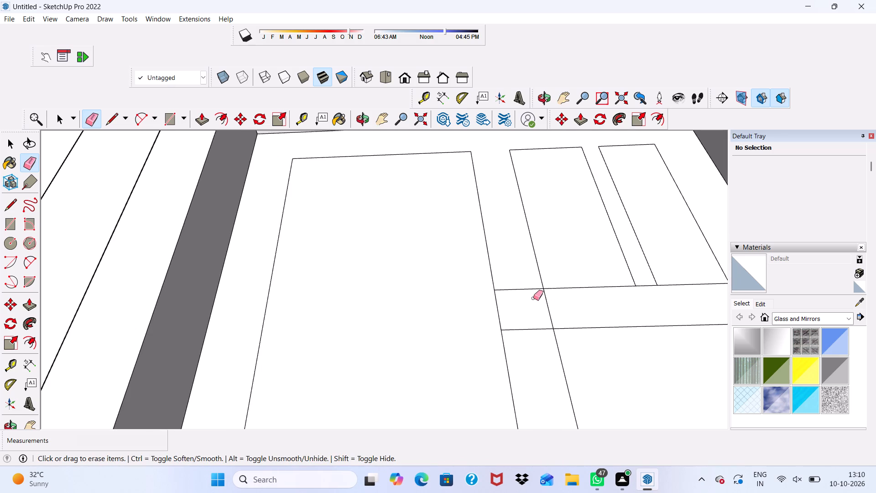
Erase the crossbar's two line segments inside the central strip and the strip's edge segment between them, merging the two members.
{"action": "scroll", "coordinate": [533, 298], "scroll_direction": "up", "scroll_amount": 5}
{"action": "left_click_drag", "start_coordinate": [512, 281], "coordinate": [504, 359]}
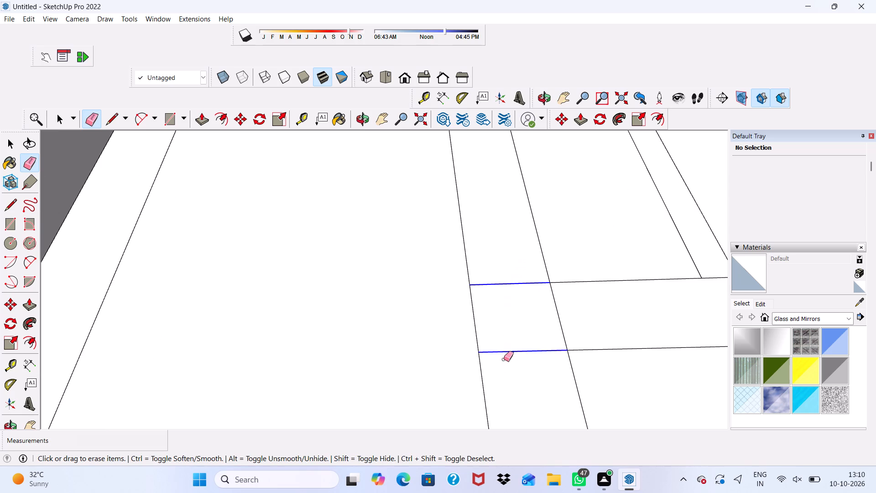
{"action": "left_click_drag", "start_coordinate": [504, 359], "coordinate": [506, 367]}
{"action": "left_click", "coordinate": [506, 367]}
{"action": "left_click_drag", "start_coordinate": [571, 322], "coordinate": [530, 330]}
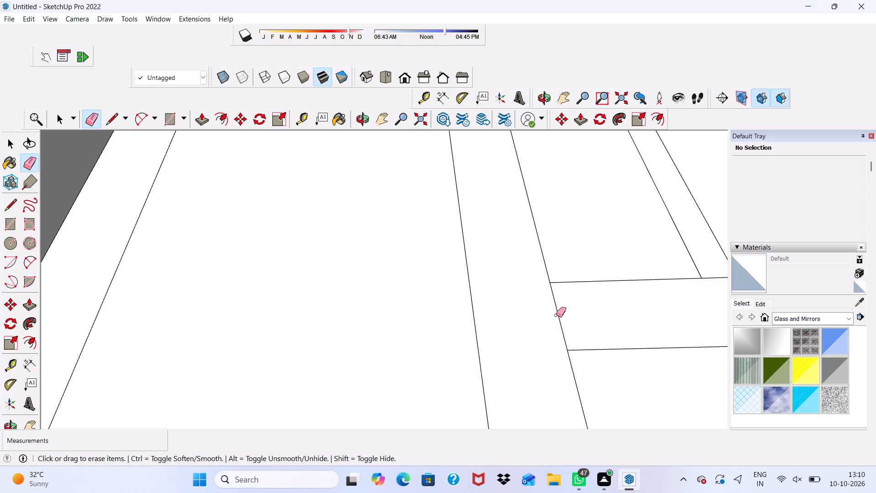
{"action": "left_click_drag", "start_coordinate": [556, 315], "coordinate": [524, 324]}
{"action": "left_click_drag", "start_coordinate": [555, 311], "coordinate": [564, 309]}
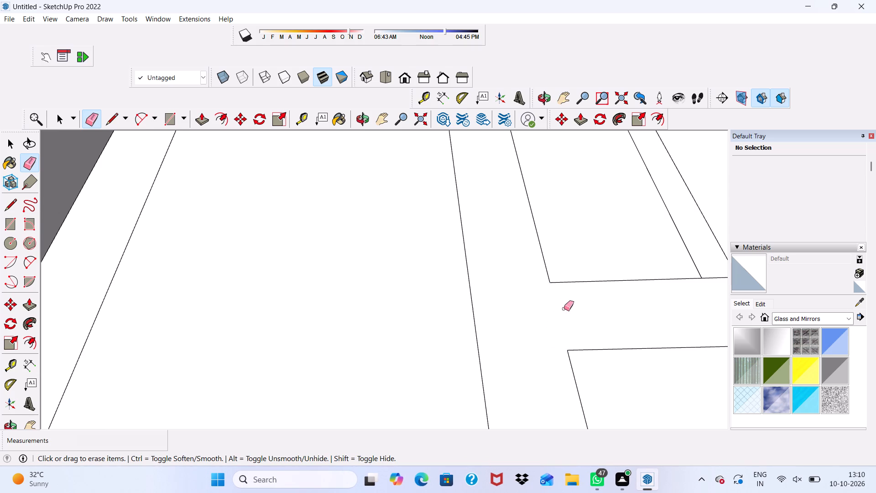
{"action": "scroll", "coordinate": [495, 307], "scroll_direction": "down", "scroll_amount": 13}
{"action": "scroll", "coordinate": [594, 299], "scroll_direction": "up", "scroll_amount": 4}
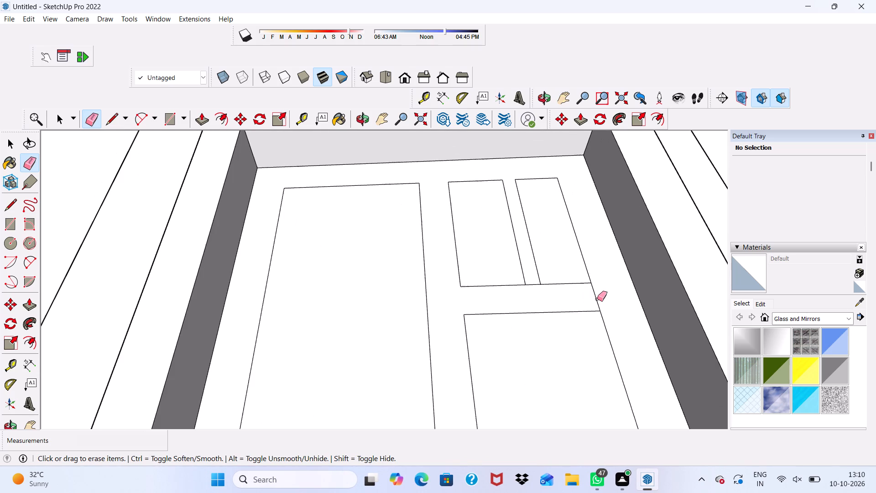
Erase the crossbar's edge segment across the lower end of the narrow vertical strip, merging the two members.
{"action": "scroll", "coordinate": [542, 270], "scroll_direction": "up", "scroll_amount": 4}
{"action": "left_click_drag", "start_coordinate": [522, 290], "coordinate": [523, 294]}
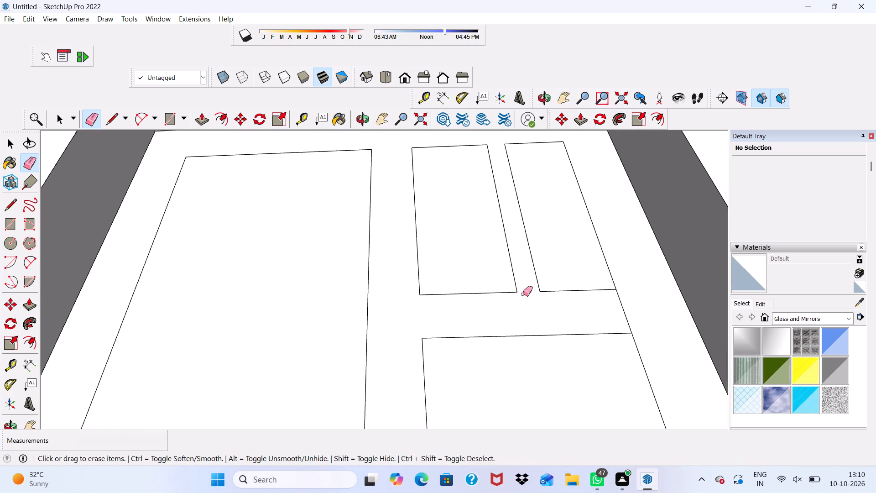
Erase the overlapping line segments in the bottom frame strip at the central vertical strip and at the recess's bottom left corner.
{"action": "scroll", "coordinate": [523, 294], "scroll_direction": "down", "scroll_amount": 15}
{"action": "middle_click_drag", "start_coordinate": [560, 287], "coordinate": [527, 395]}
{"action": "scroll", "coordinate": [512, 407], "scroll_direction": "up", "scroll_amount": 12}
{"action": "left_click_drag", "start_coordinate": [459, 381], "coordinate": [475, 383]}
{"action": "left_click_drag", "start_coordinate": [475, 383], "coordinate": [497, 385]}
{"action": "left_click_drag", "start_coordinate": [513, 385], "coordinate": [518, 385]}
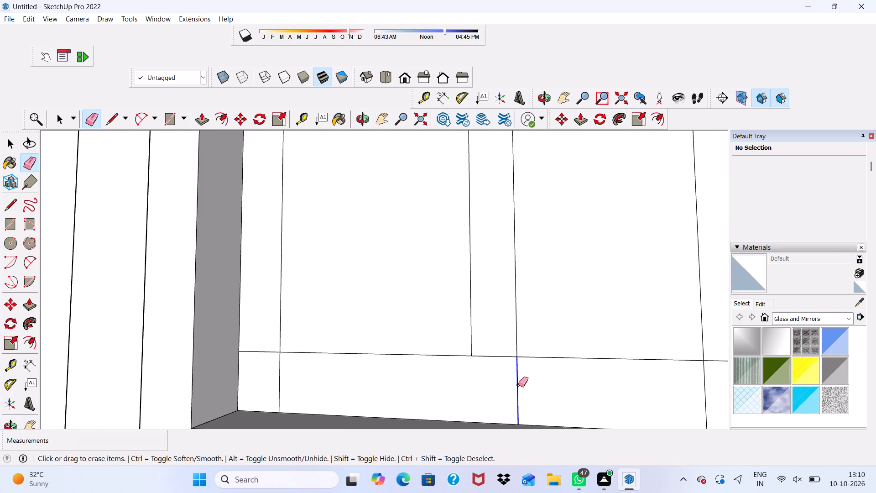
{"action": "left_click_drag", "start_coordinate": [518, 385], "coordinate": [519, 385]}
{"action": "left_click_drag", "start_coordinate": [271, 379], "coordinate": [285, 382]}
{"action": "left_click_drag", "start_coordinate": [262, 352], "coordinate": [262, 357]}
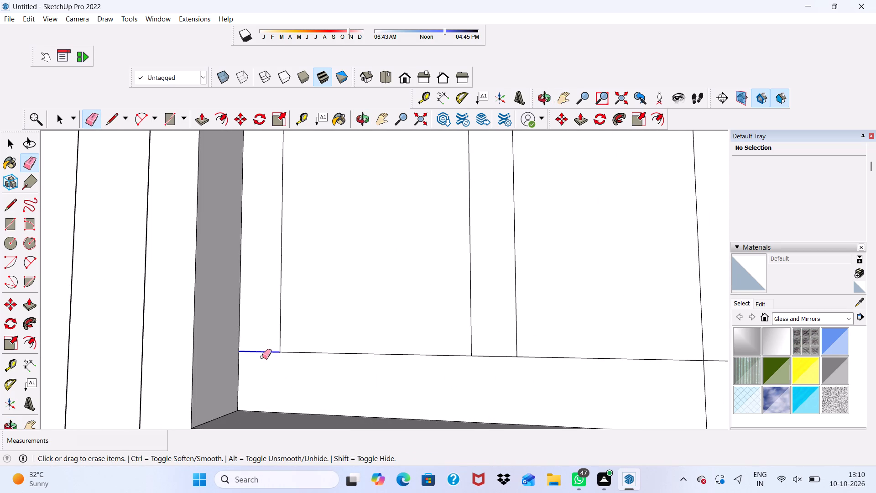
{"action": "left_click_drag", "start_coordinate": [262, 357], "coordinate": [262, 361]}
{"action": "left_click", "coordinate": [500, 353]}
{"action": "scroll", "coordinate": [468, 344], "scroll_direction": "down", "scroll_amount": 9}
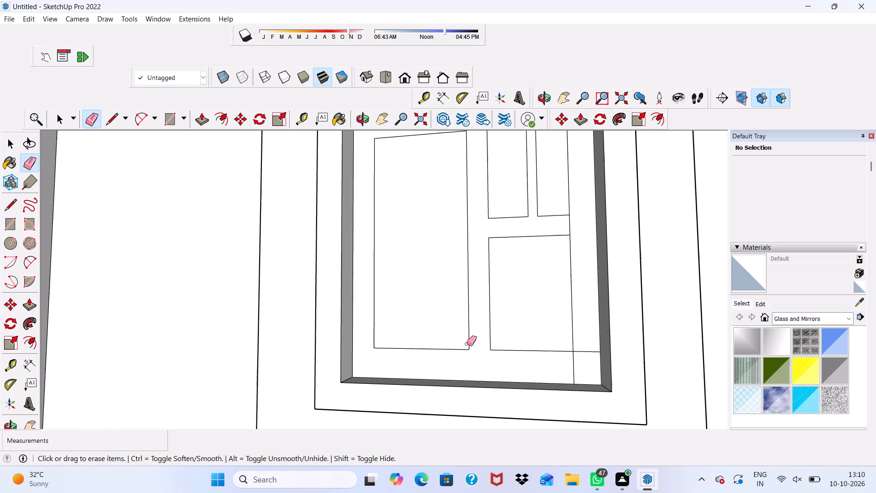
Erase the overlapping segments at the recess's bottom right corner and where the crossbar meets the right vertical strip.
{"action": "left_click_drag", "start_coordinate": [583, 351], "coordinate": [580, 367]}
{"action": "left_click_drag", "start_coordinate": [557, 368], "coordinate": [573, 367]}
{"action": "left_click_drag", "start_coordinate": [557, 241], "coordinate": [569, 236]}
{"action": "left_click", "coordinate": [569, 236]}
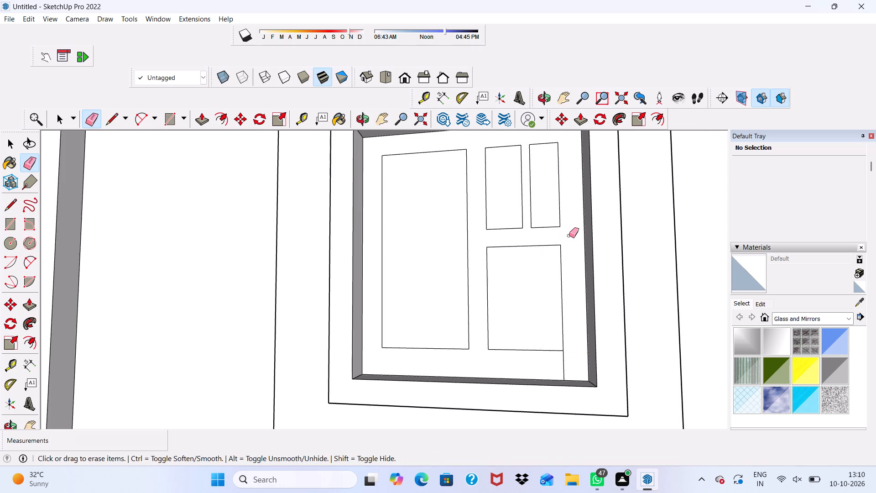
{"action": "scroll", "coordinate": [571, 376], "scroll_direction": "up", "scroll_amount": 3}
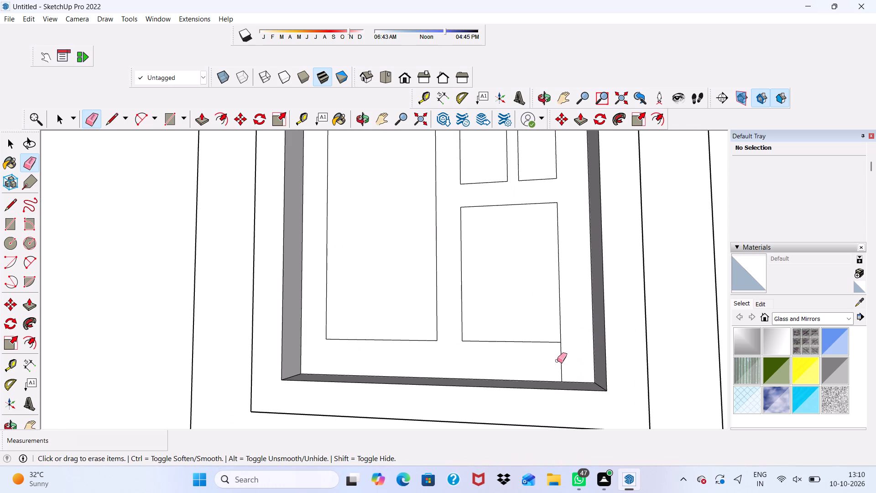
{"action": "left_click", "coordinate": [558, 359]}
Push/Pull the merged frame face inside the window recess outward by 3".
{"action": "scroll", "coordinate": [518, 338], "scroll_direction": "down", "scroll_amount": 11}
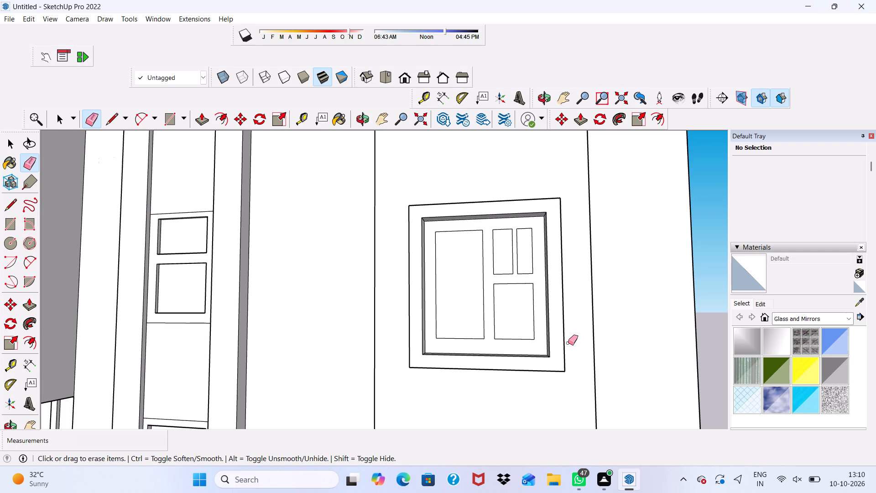
{"action": "key", "text": "space"}
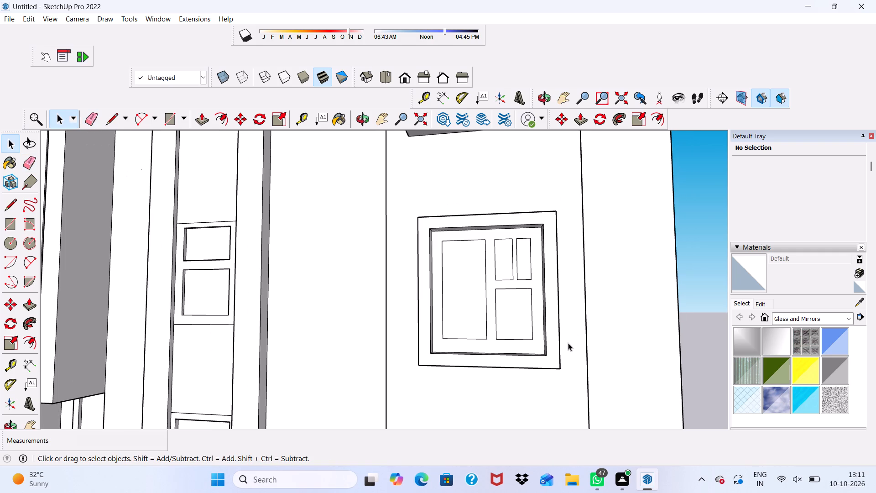
{"action": "left_click", "coordinate": [207, 121]}
{"action": "scroll", "coordinate": [450, 272], "scroll_direction": "up", "scroll_amount": 8}
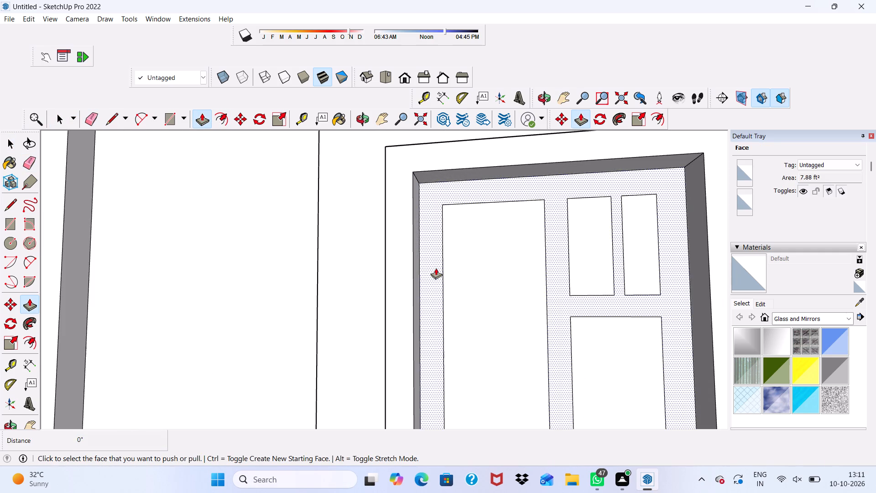
{"action": "left_click", "coordinate": [436, 268]}
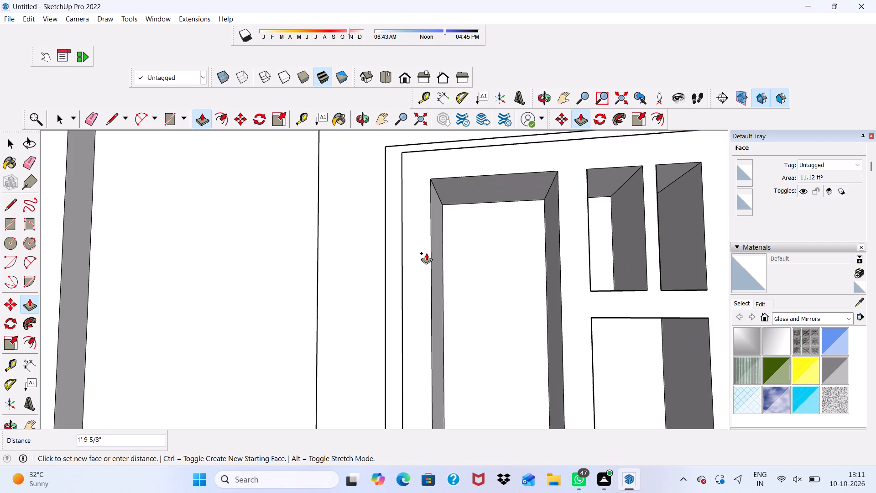
{"action": "key", "text": "3"}
{"action": "key", "text": "shift+quotedbl"}
{"action": "key", "text": "Return"}
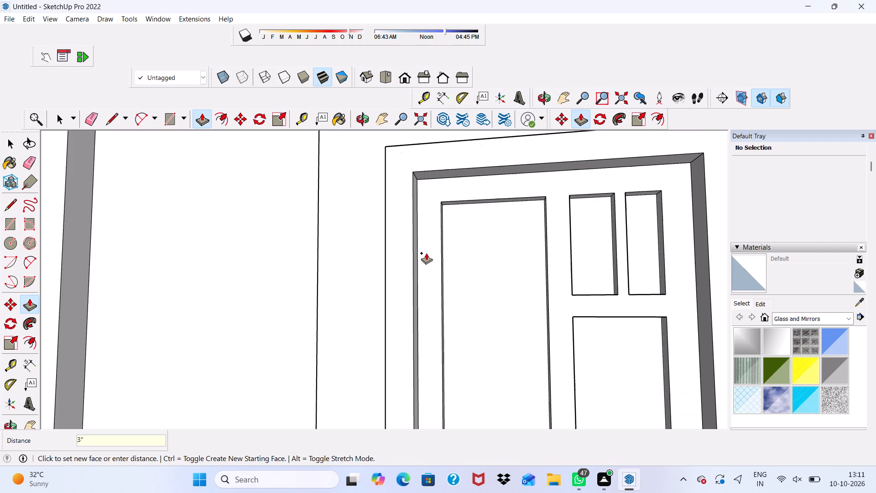
Examine the frame members of the two stacked windows on the projecting wall panel from several angles.
{"action": "scroll", "coordinate": [426, 253], "scroll_direction": "down", "scroll_amount": 10}
{"action": "scroll", "coordinate": [492, 304], "scroll_direction": "down", "scroll_amount": 4}
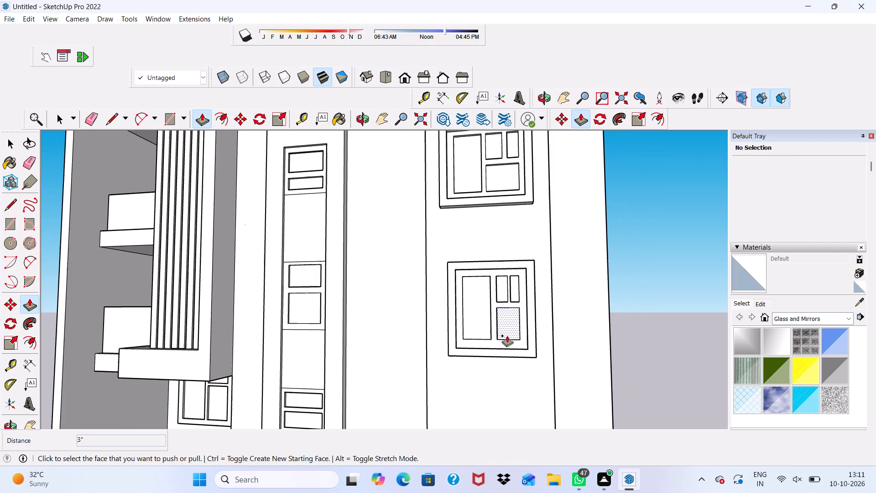
{"action": "scroll", "coordinate": [500, 294], "scroll_direction": "down", "scroll_amount": 3}
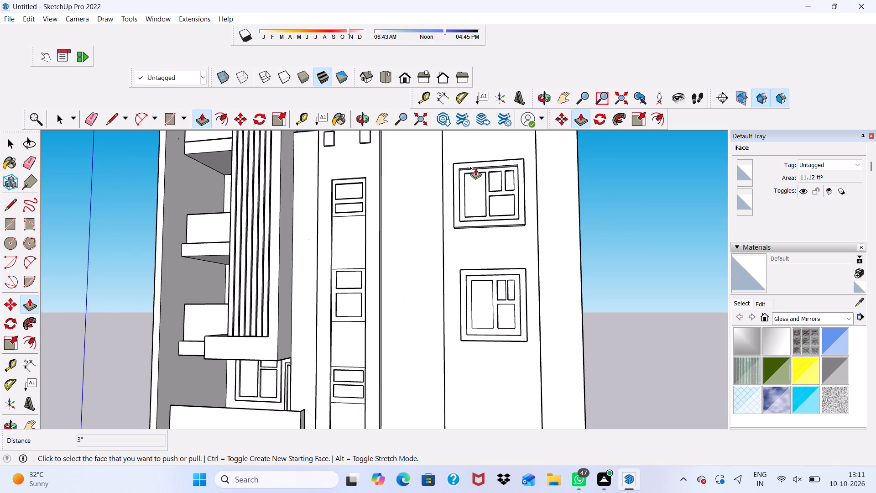
{"action": "key", "text": "space"}
{"action": "scroll", "coordinate": [504, 328], "scroll_direction": "up", "scroll_amount": 11}
{"action": "scroll", "coordinate": [506, 281], "scroll_direction": "up", "scroll_amount": 4}
{"action": "middle_click_drag", "start_coordinate": [506, 280], "coordinate": [409, 319]}
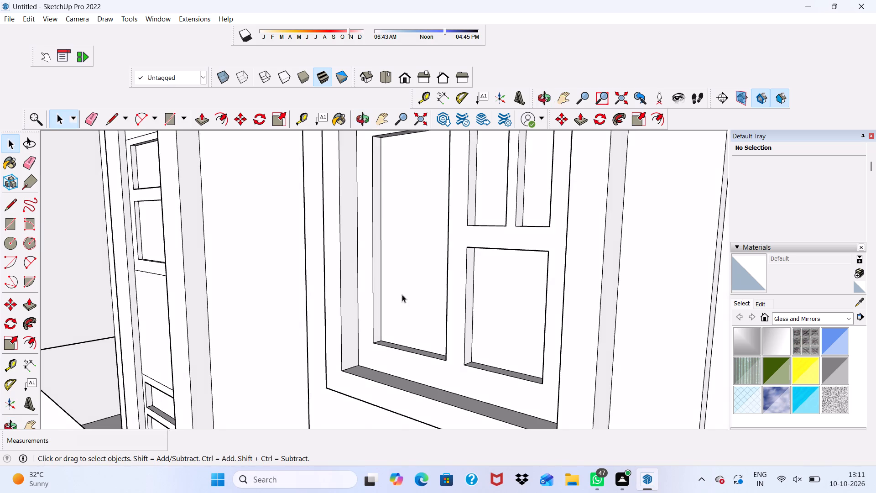
{"action": "scroll", "coordinate": [456, 246], "scroll_direction": "up", "scroll_amount": 8}
{"action": "scroll", "coordinate": [474, 215], "scroll_direction": "down", "scroll_amount": 1}
{"action": "middle_click_drag", "start_coordinate": [474, 215], "coordinate": [546, 237]}
{"action": "scroll", "coordinate": [474, 343], "scroll_direction": "down", "scroll_amount": 1}
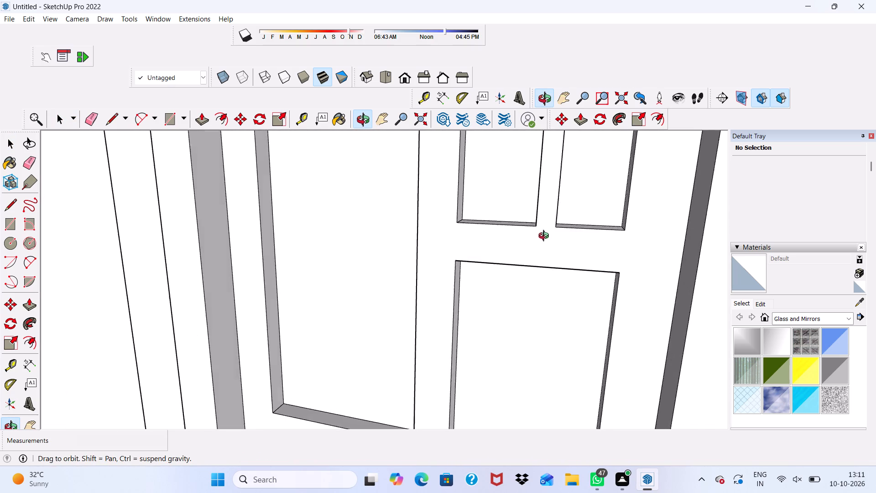
{"action": "middle_click_drag", "start_coordinate": [546, 237], "coordinate": [548, 236]}
{"action": "scroll", "coordinate": [580, 243], "scroll_direction": "down", "scroll_amount": 6}
{"action": "scroll", "coordinate": [548, 271], "scroll_direction": "down", "scroll_amount": 13}
{"action": "middle_click_drag", "start_coordinate": [537, 231], "coordinate": [509, 174]}
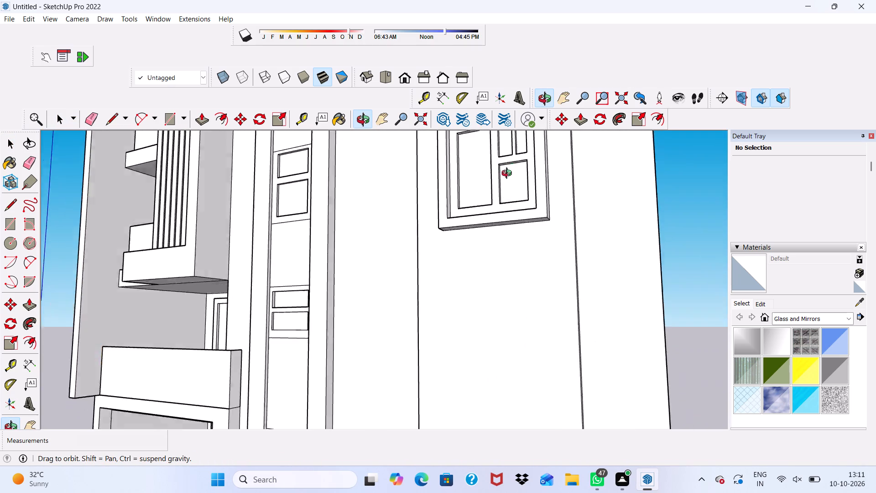
{"action": "middle_click_drag", "start_coordinate": [509, 174], "coordinate": [497, 252]}
{"action": "scroll", "coordinate": [497, 258], "scroll_direction": "up", "scroll_amount": 1}
{"action": "scroll", "coordinate": [497, 273], "scroll_direction": "down", "scroll_amount": 9}
{"action": "scroll", "coordinate": [523, 189], "scroll_direction": "up", "scroll_amount": 7}
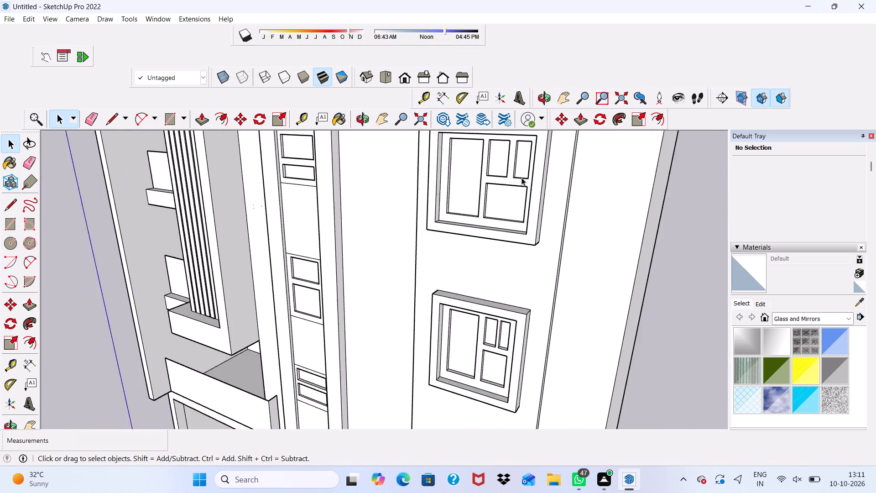
{"action": "scroll", "coordinate": [521, 178], "scroll_direction": "up", "scroll_amount": 5}
{"action": "middle_click_drag", "start_coordinate": [505, 201], "coordinate": [593, 194]}
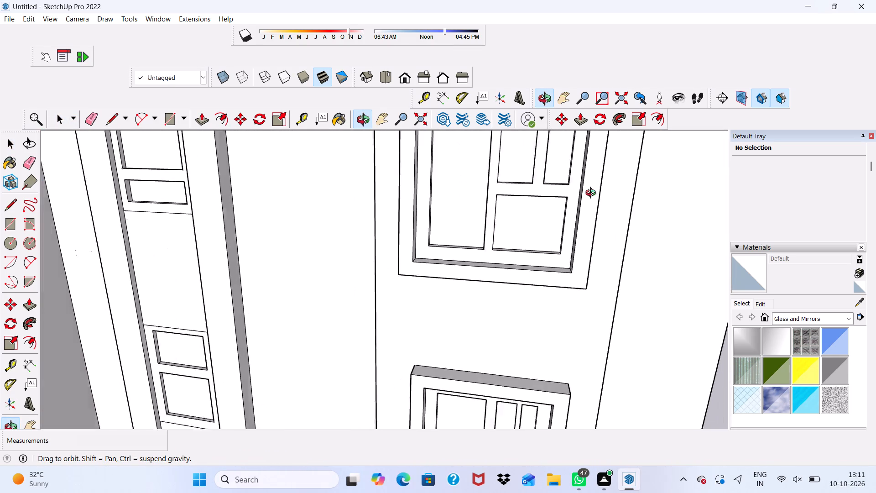
{"action": "middle_click_drag", "start_coordinate": [593, 194], "coordinate": [586, 194]}
{"action": "scroll", "coordinate": [572, 207], "scroll_direction": "down", "scroll_amount": 11}
{"action": "scroll", "coordinate": [517, 334], "scroll_direction": "down", "scroll_amount": 1}
{"action": "scroll", "coordinate": [517, 344], "scroll_direction": "up", "scroll_amount": 6}
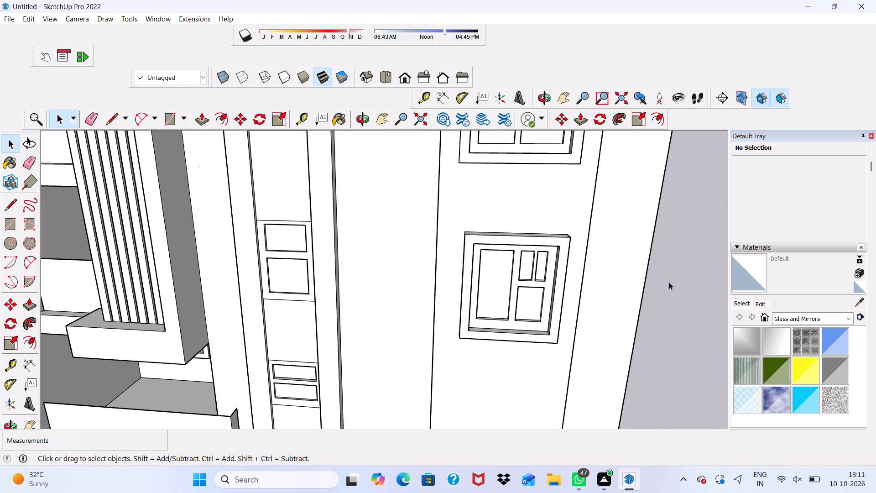
Draw a square about 5' 8" per side on the projecting wall panel, below the lowest framed window.
{"action": "left_click", "coordinate": [688, 282]}
{"action": "scroll", "coordinate": [472, 268], "scroll_direction": "down", "scroll_amount": 16}
{"action": "scroll", "coordinate": [506, 369], "scroll_direction": "up", "scroll_amount": 6}
{"action": "scroll", "coordinate": [506, 369], "scroll_direction": "down", "scroll_amount": 1}
{"action": "scroll", "coordinate": [506, 372], "scroll_direction": "up", "scroll_amount": 3}
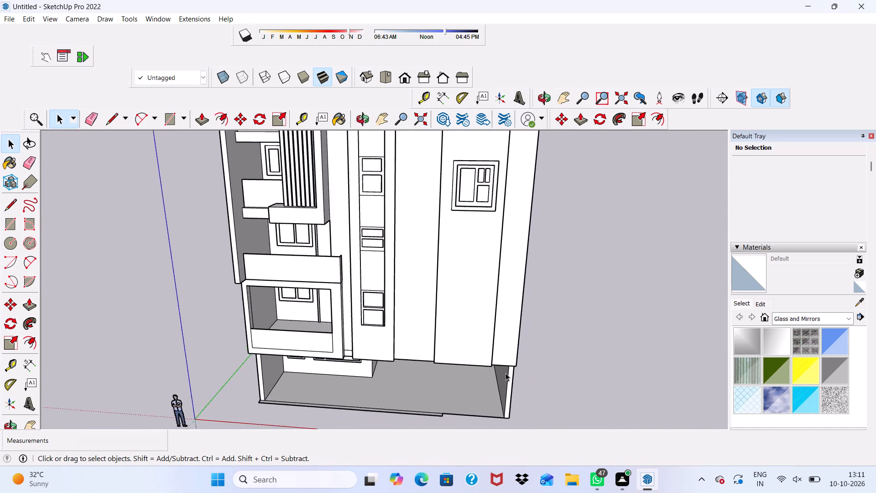
{"action": "scroll", "coordinate": [506, 373], "scroll_direction": "up", "scroll_amount": 2}
{"action": "scroll", "coordinate": [439, 288], "scroll_direction": "down", "scroll_amount": 5}
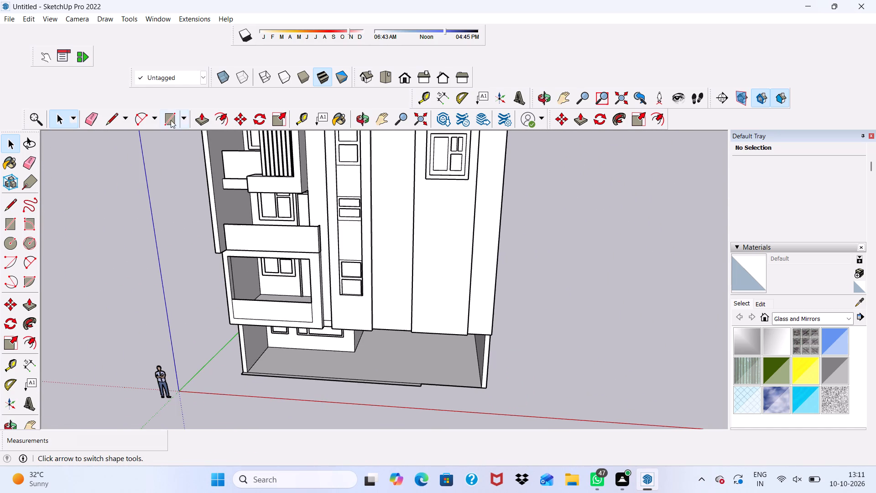
{"action": "left_click", "coordinate": [168, 110]}
{"action": "left_click", "coordinate": [174, 122]}
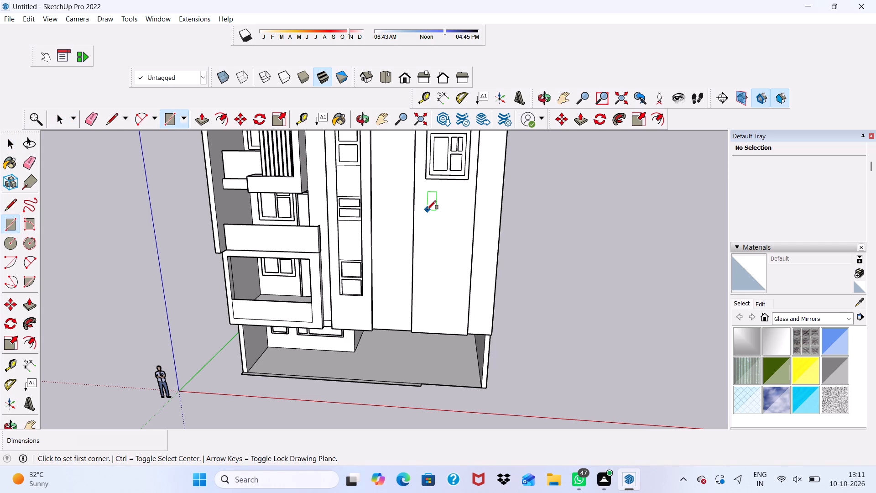
{"action": "left_click", "coordinate": [424, 211]}
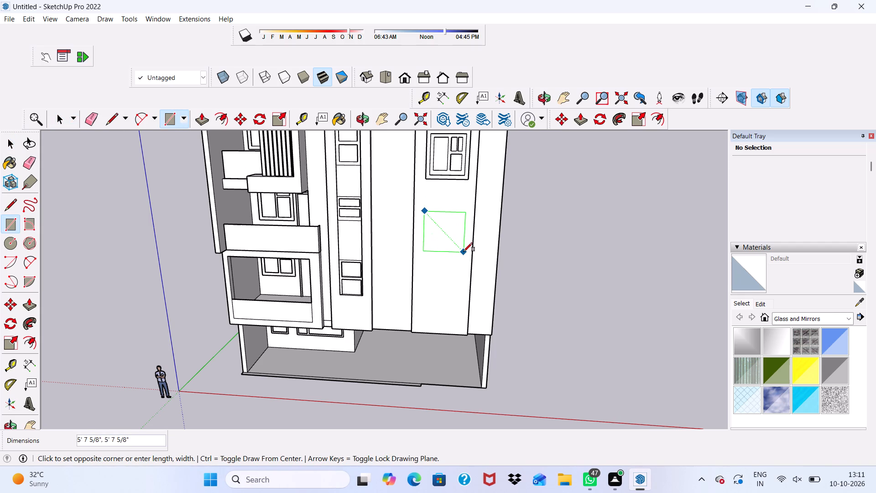
{"action": "left_click", "coordinate": [464, 252]}
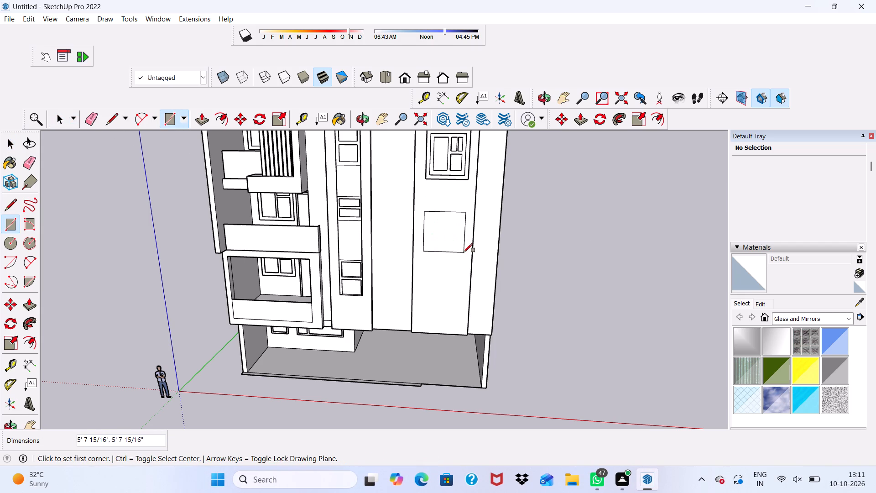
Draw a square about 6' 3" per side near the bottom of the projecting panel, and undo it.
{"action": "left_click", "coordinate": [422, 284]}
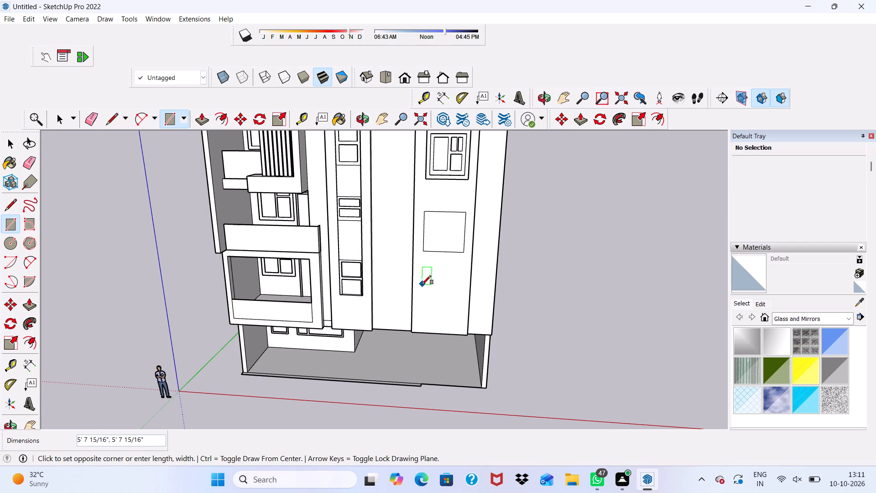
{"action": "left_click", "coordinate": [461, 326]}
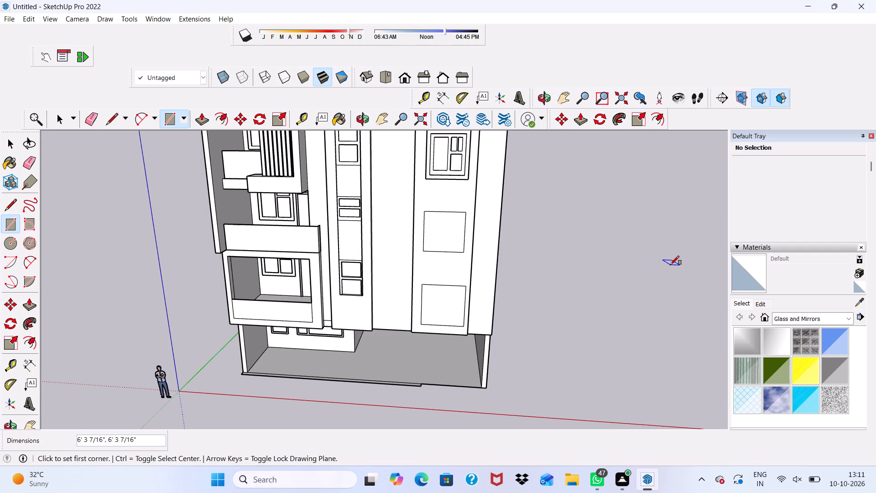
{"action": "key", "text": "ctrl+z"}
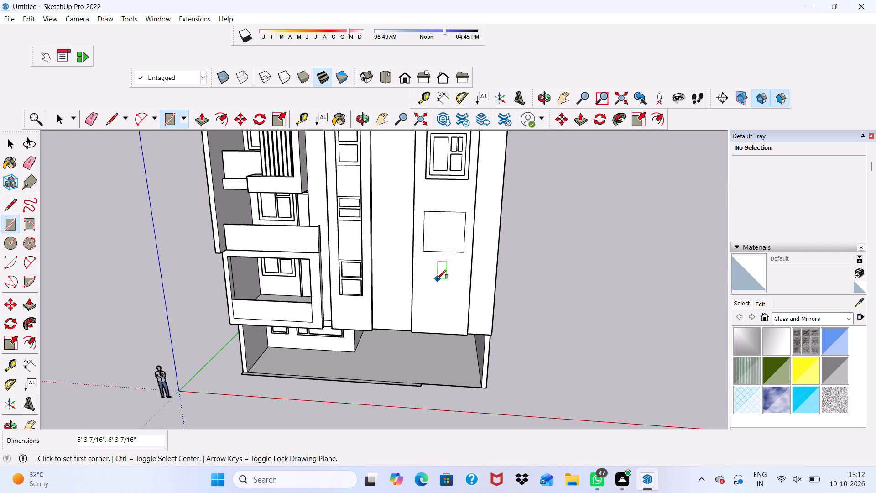
Draw a square about 5' 7" per side on the projecting panel, below the previously drawn square.
{"action": "left_click", "coordinate": [424, 278]}
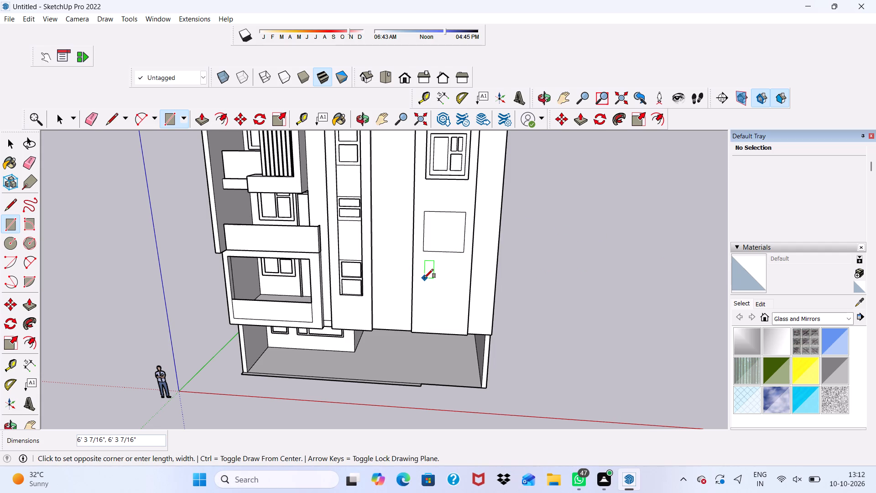
{"action": "left_click", "coordinate": [460, 316]}
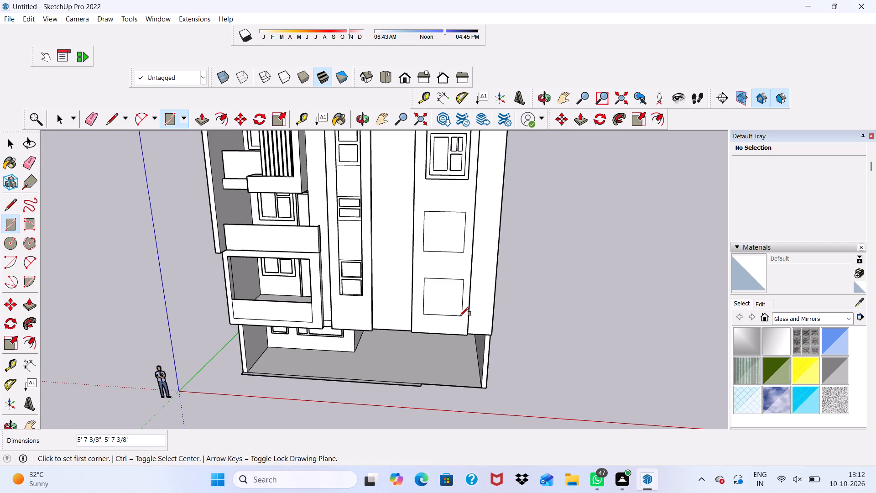
{"action": "key", "text": "space"}
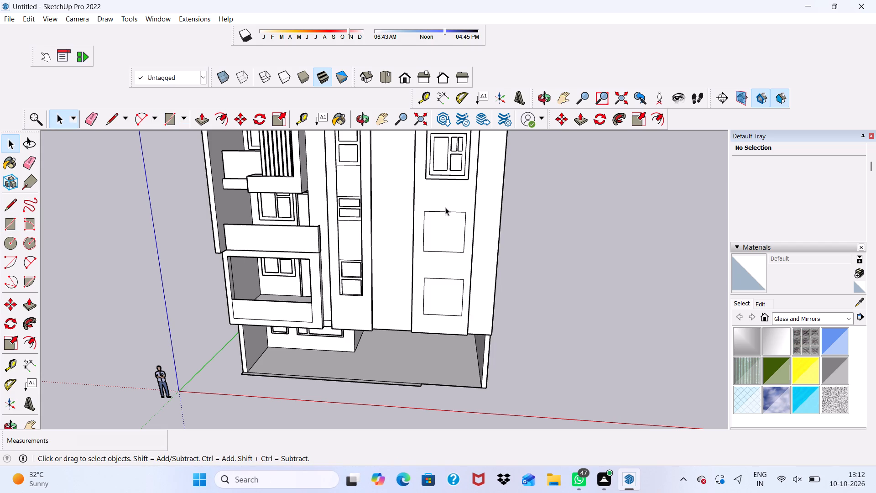
Offset the upper new square's outline inward by 6".
{"action": "left_click", "coordinate": [222, 110]}
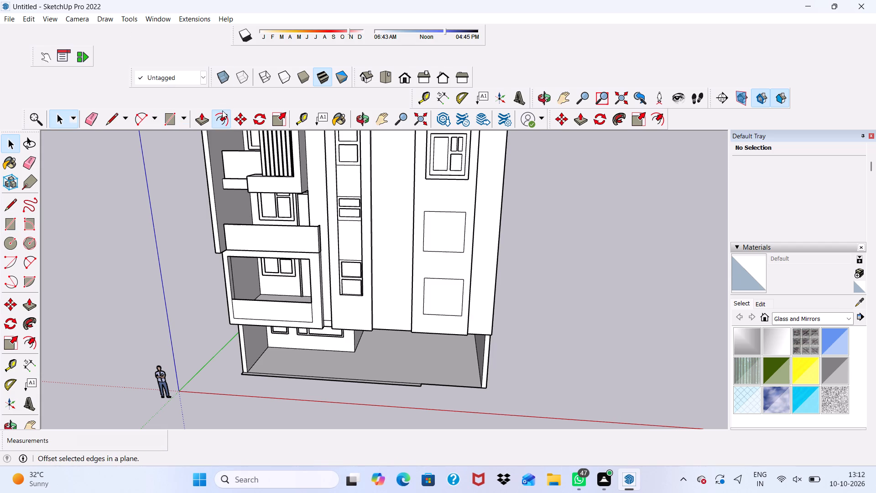
{"action": "left_click", "coordinate": [428, 231]}
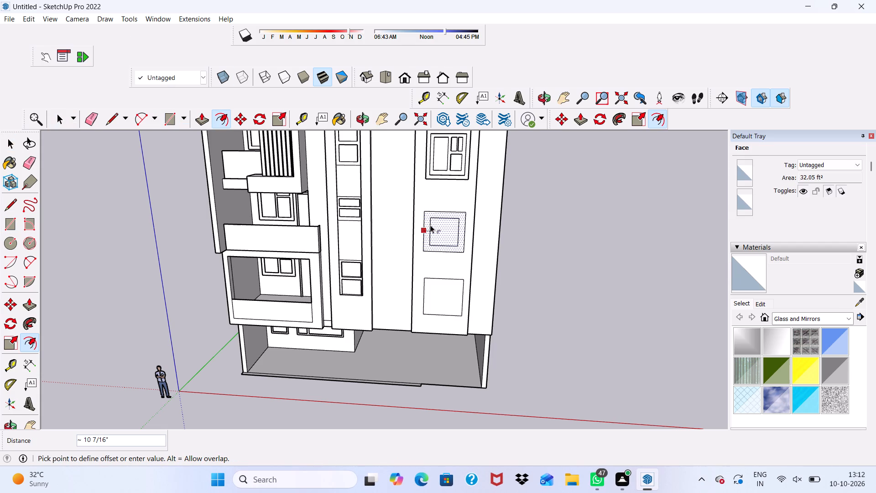
{"action": "key", "text": "9"}
{"action": "key", "text": "BackSpace"}
{"action": "key", "text": "6"}
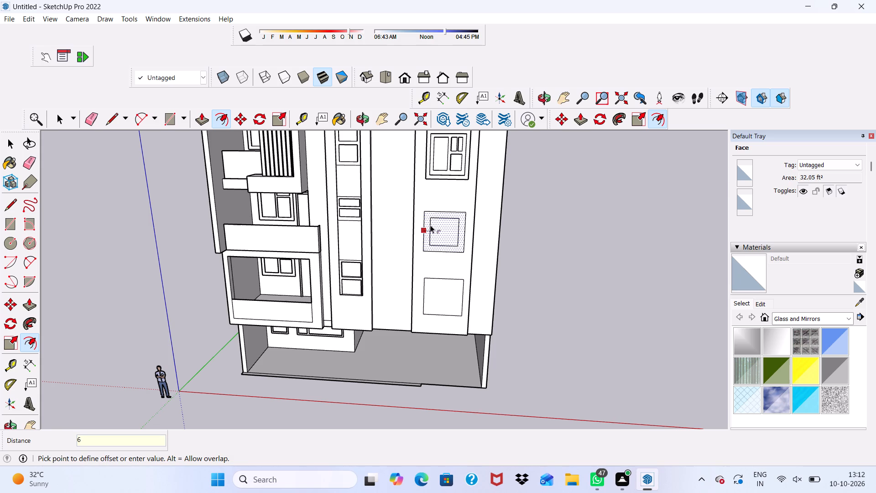
{"action": "key", "text": "shift+quotedbl"}
{"action": "key", "text": "Return"}
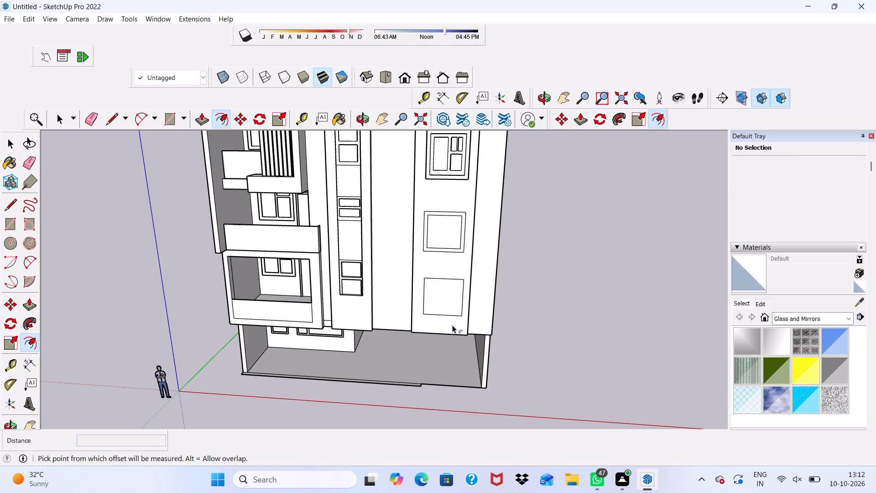
Offset the outline of the lower new square on the projecting panel inward by 6".
{"action": "scroll", "coordinate": [433, 292], "scroll_direction": "up", "scroll_amount": 3}
{"action": "left_click", "coordinate": [433, 292]}
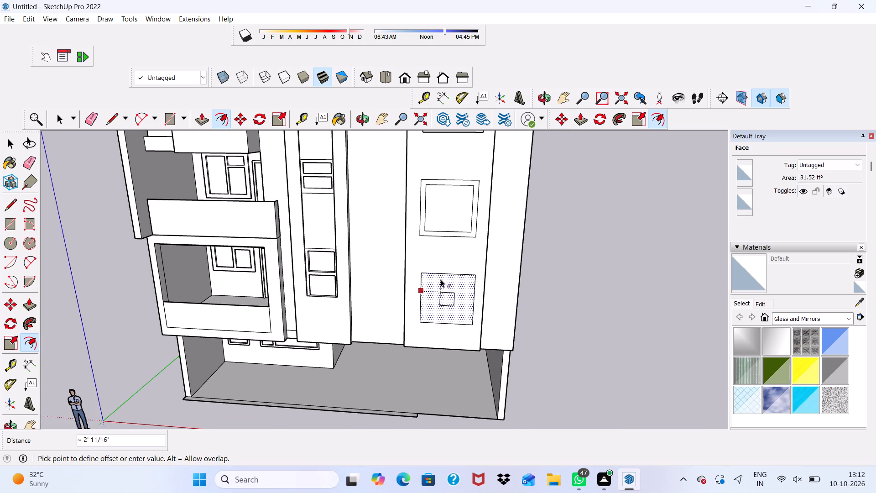
{"action": "type", "text": "6\""}
{"action": "key", "text": "Return"}
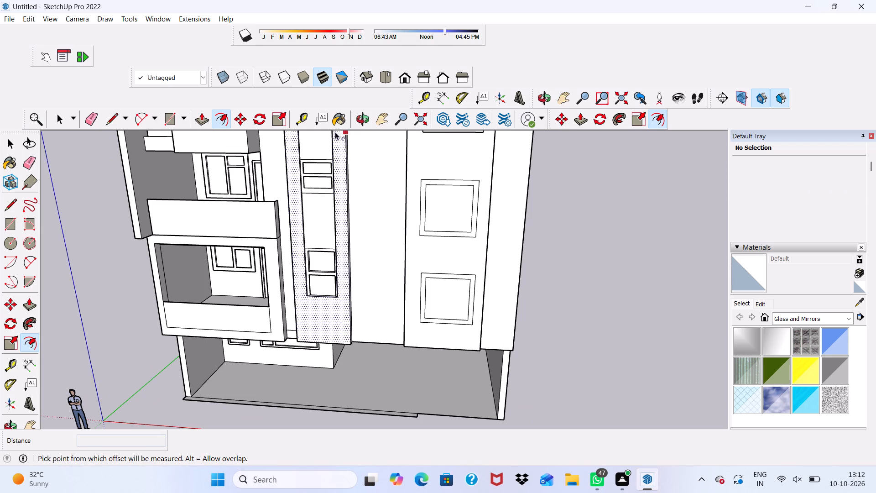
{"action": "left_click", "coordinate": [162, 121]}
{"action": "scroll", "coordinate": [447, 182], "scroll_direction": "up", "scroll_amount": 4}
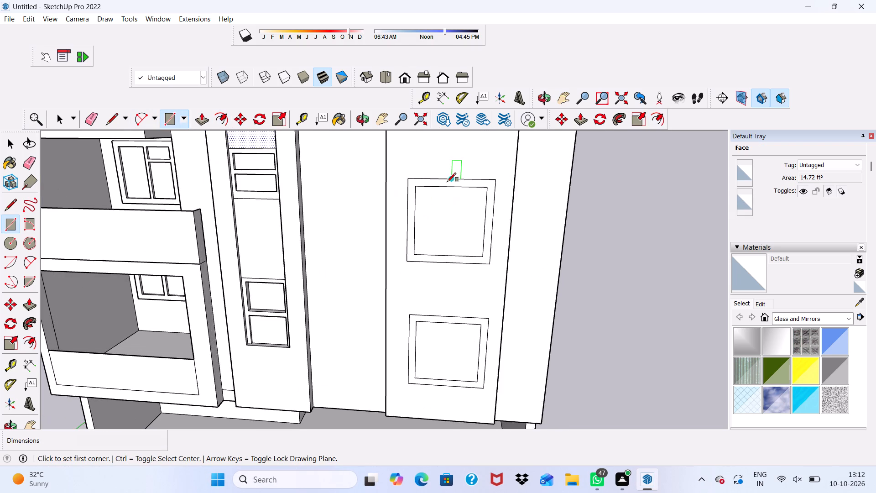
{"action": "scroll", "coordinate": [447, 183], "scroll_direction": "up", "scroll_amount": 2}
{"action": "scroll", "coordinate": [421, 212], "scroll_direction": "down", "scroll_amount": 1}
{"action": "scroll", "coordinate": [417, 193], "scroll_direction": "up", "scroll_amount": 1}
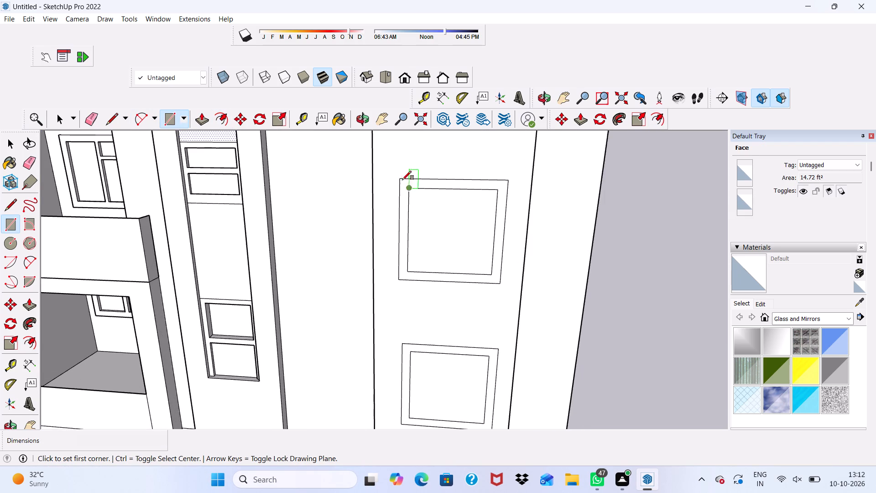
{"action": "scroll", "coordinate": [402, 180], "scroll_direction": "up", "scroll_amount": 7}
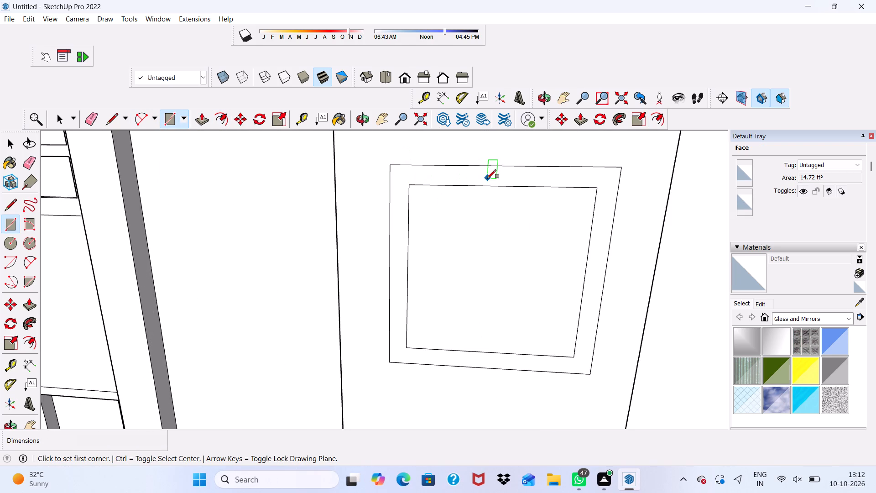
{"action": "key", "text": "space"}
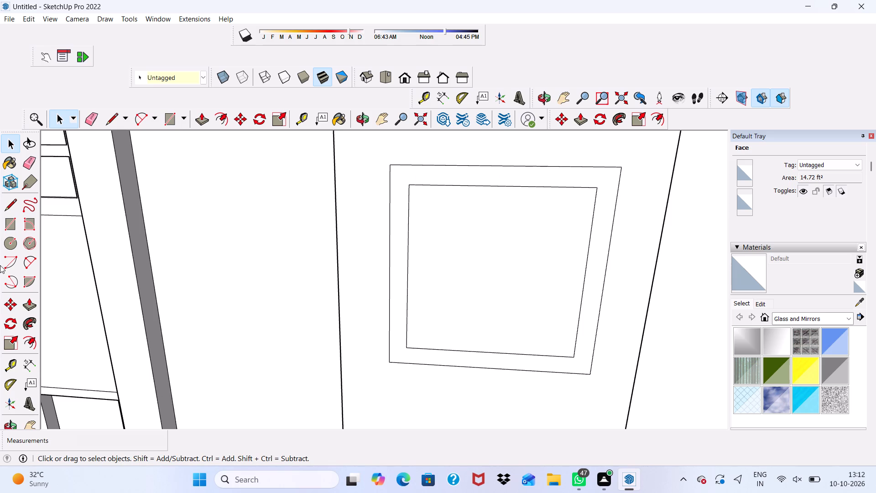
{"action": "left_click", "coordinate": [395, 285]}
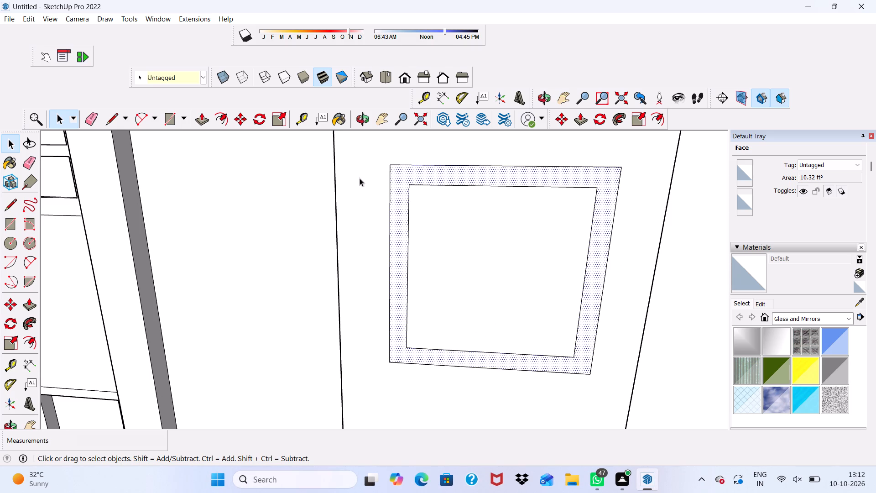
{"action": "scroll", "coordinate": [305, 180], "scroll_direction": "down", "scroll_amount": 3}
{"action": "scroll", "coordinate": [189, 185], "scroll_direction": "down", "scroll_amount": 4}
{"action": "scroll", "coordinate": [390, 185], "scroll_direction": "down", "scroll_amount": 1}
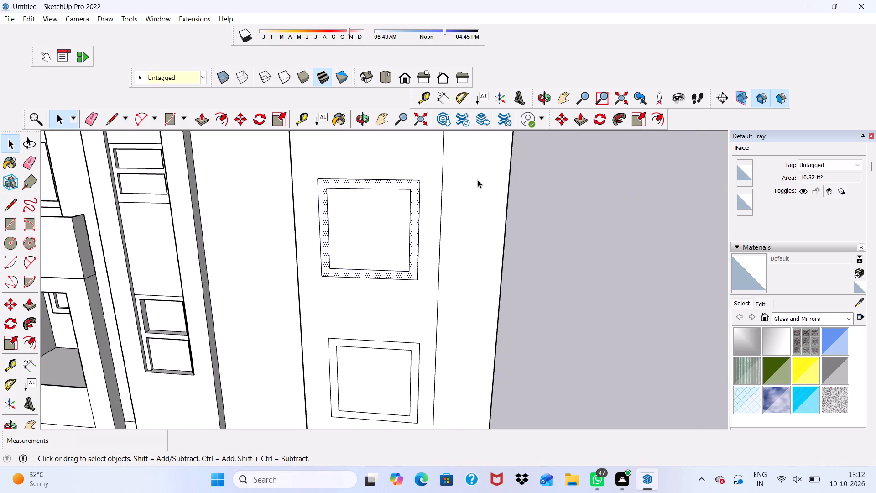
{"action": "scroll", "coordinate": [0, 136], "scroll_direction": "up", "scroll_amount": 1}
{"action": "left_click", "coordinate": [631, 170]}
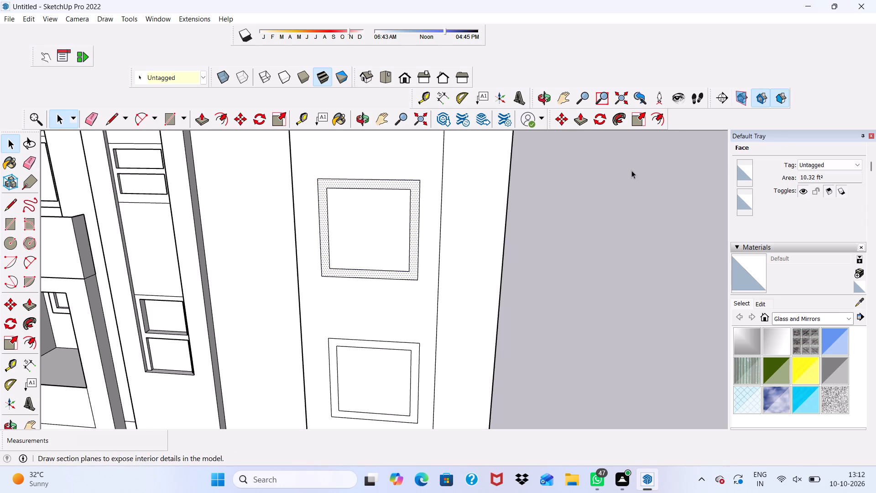
Offset the inner outline of the upper new square inward by 3" for the window frame.
{"action": "left_click", "coordinate": [224, 120]}
{"action": "left_click", "coordinate": [330, 228]}
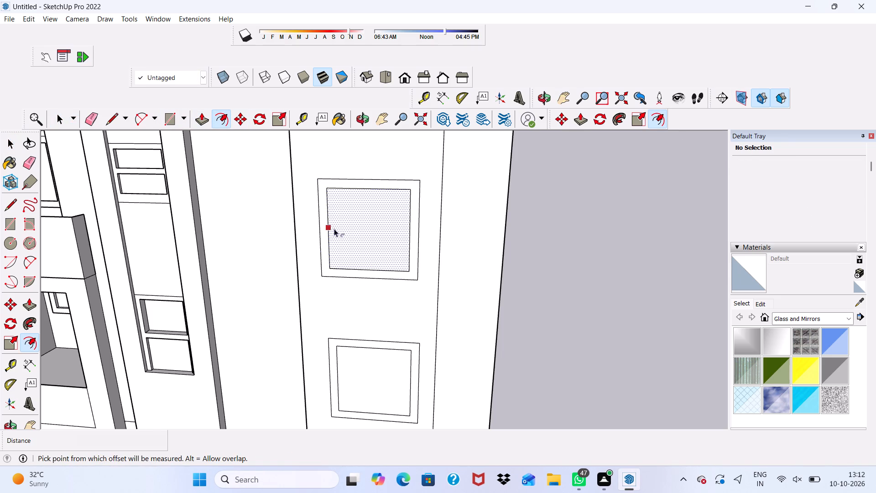
{"action": "type", "text": "3\""}
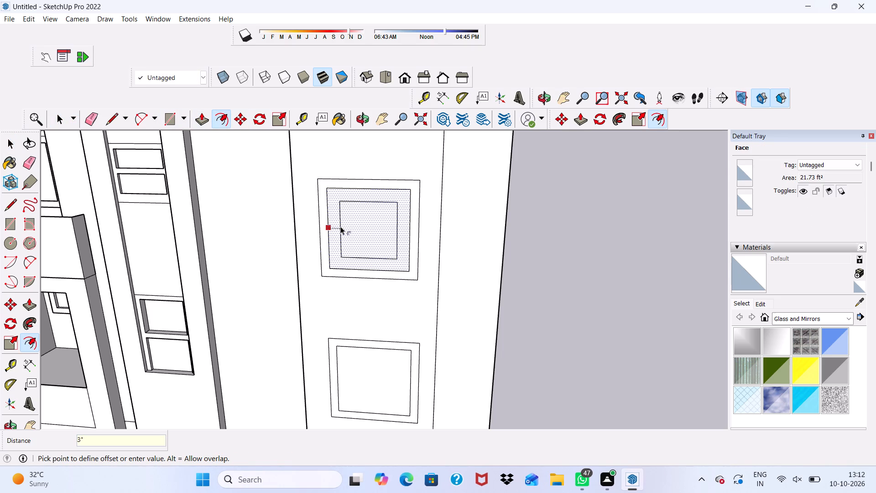
{"action": "key", "text": "Return"}
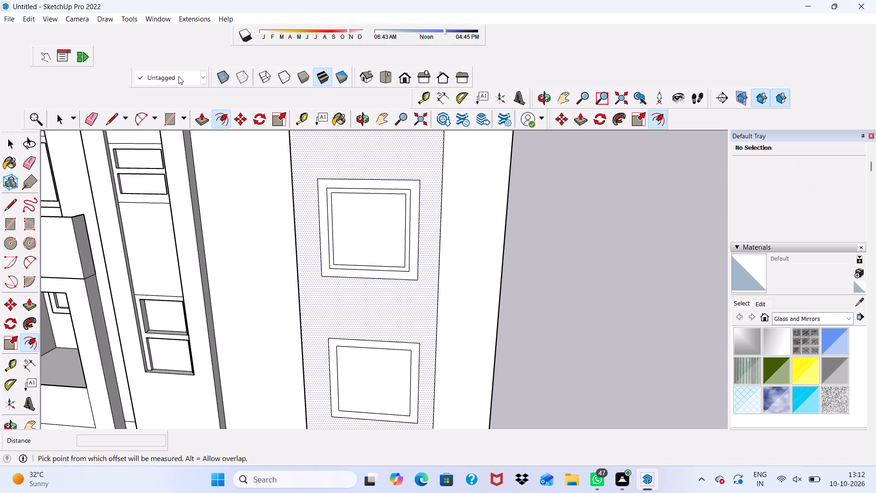
Draw a vertical strip about 4" wide and 4' 2" high down the middle of the upper square's innermost outline.
{"action": "left_click", "coordinate": [161, 117]}
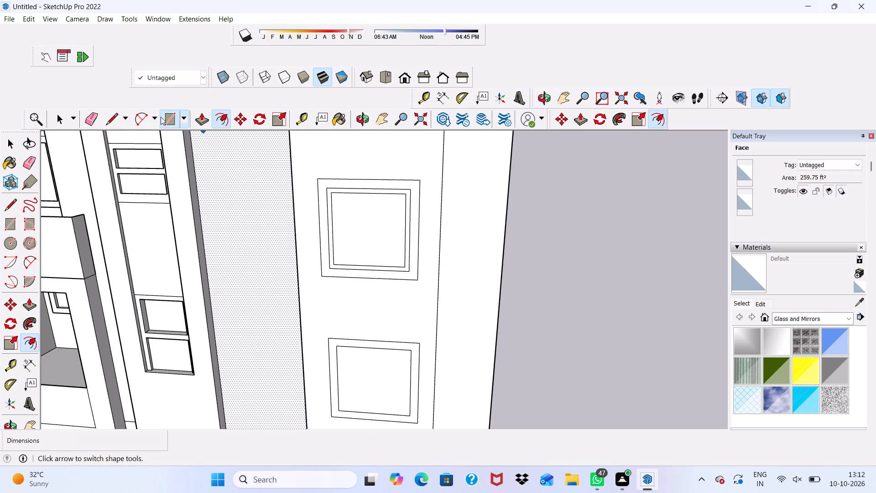
{"action": "scroll", "coordinate": [364, 200], "scroll_direction": "up", "scroll_amount": 5}
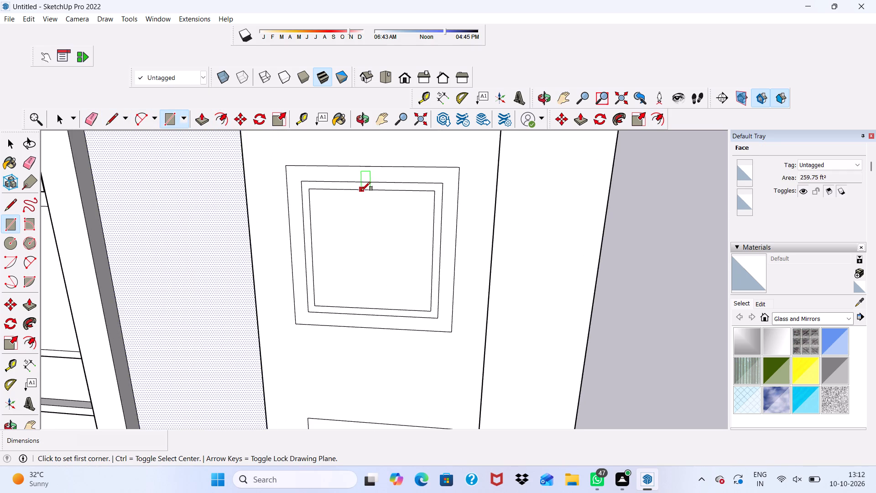
{"action": "left_click", "coordinate": [368, 192]}
{"action": "scroll", "coordinate": [379, 269], "scroll_direction": "up", "scroll_amount": 5}
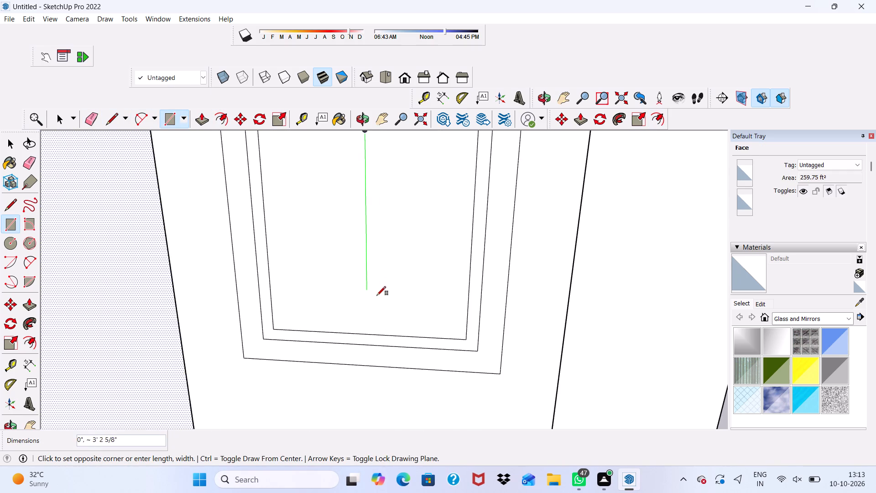
{"action": "left_click", "coordinate": [382, 334]}
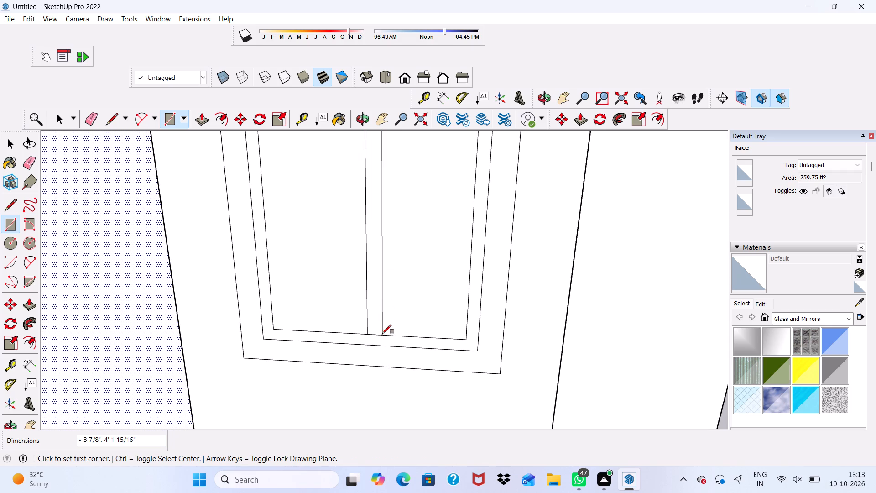
Draw a horizontal strip about 4" high and 2' 1" long from the vertical strip to the innermost outline's right edge.
{"action": "left_click_drag", "start_coordinate": [365, 238], "coordinate": [377, 238]}
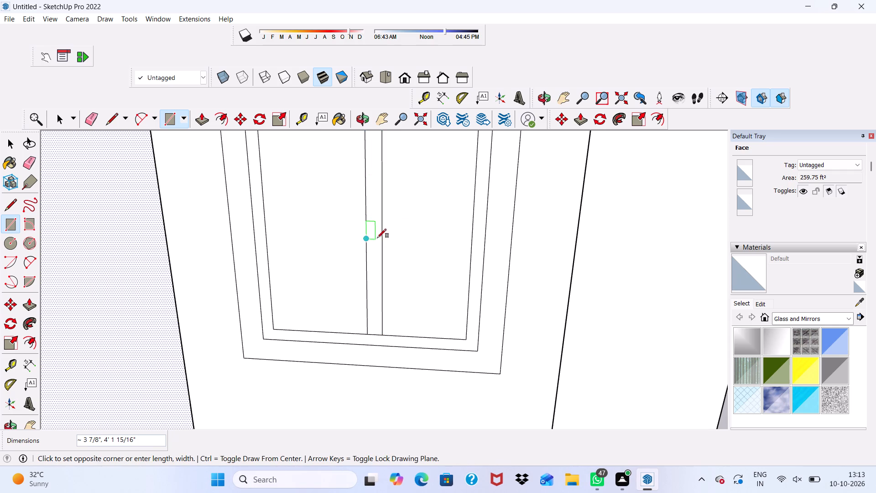
{"action": "left_click_drag", "start_coordinate": [377, 238], "coordinate": [371, 238]}
{"action": "left_click", "coordinate": [471, 226]}
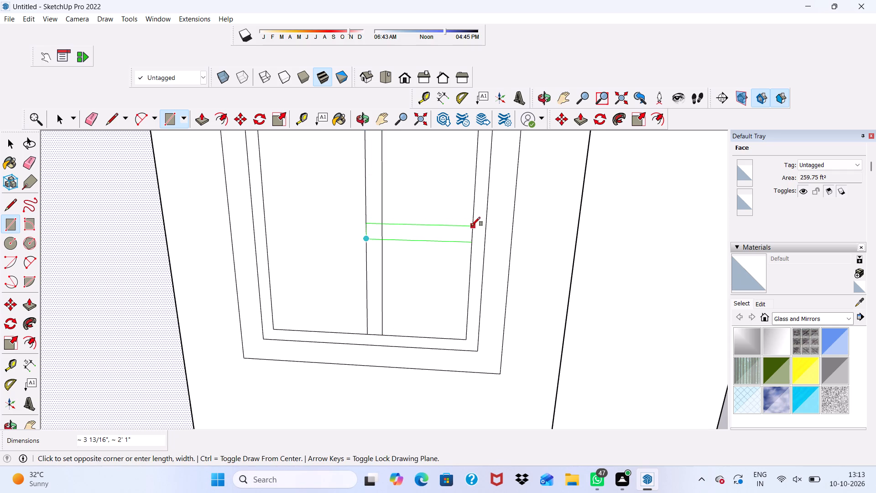
Draw a short vertical strip about 4" wide and 2' 1" high from the innermost outline's top edge down to the horizontal strip.
{"action": "scroll", "coordinate": [452, 246], "scroll_direction": "down", "scroll_amount": 6}
{"action": "scroll", "coordinate": [431, 184], "scroll_direction": "up", "scroll_amount": 5}
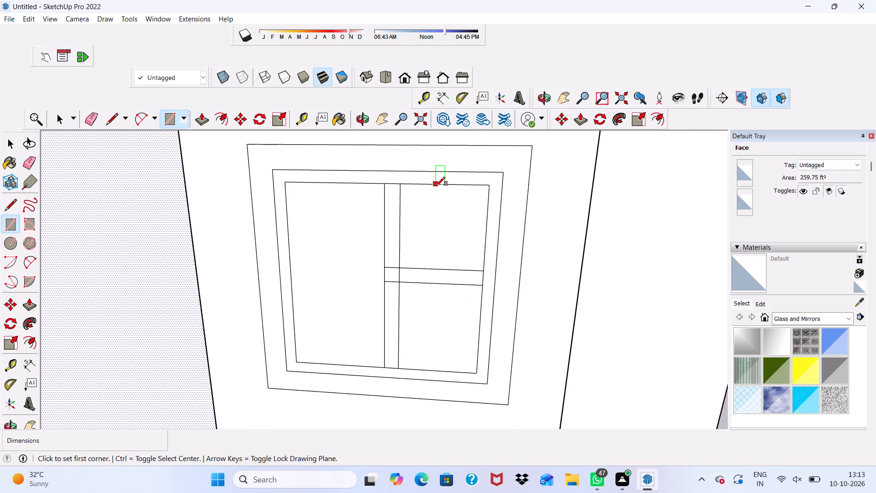
{"action": "left_click", "coordinate": [437, 185]}
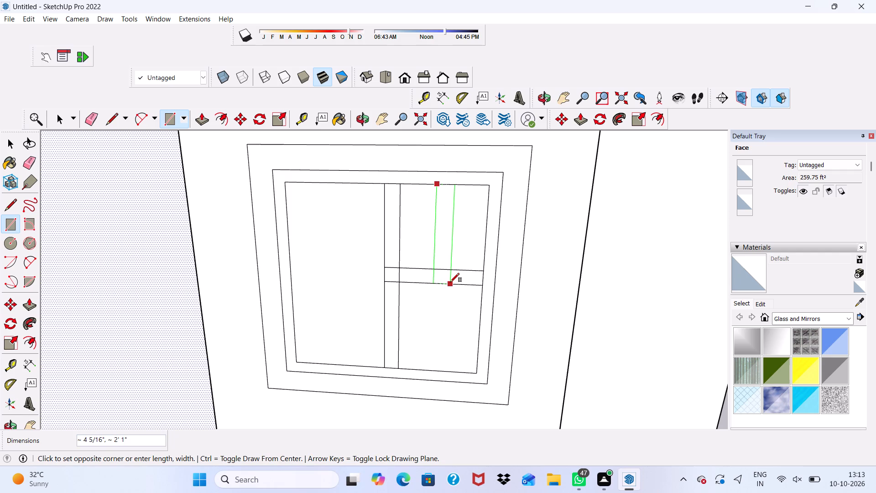
{"action": "left_click", "coordinate": [448, 282]}
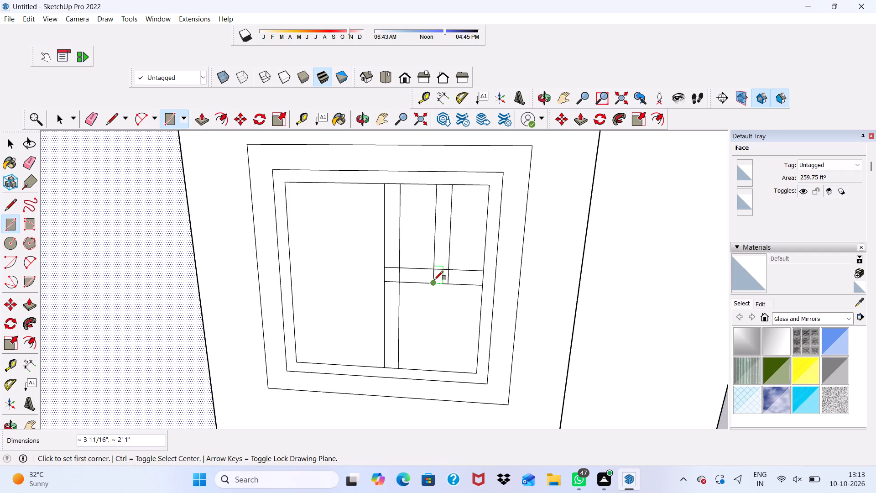
{"action": "key", "text": "space"}
Push/Pull the outer border of the upper square outward by 9".
{"action": "scroll", "coordinate": [411, 271], "scroll_direction": "down", "scroll_amount": 4}
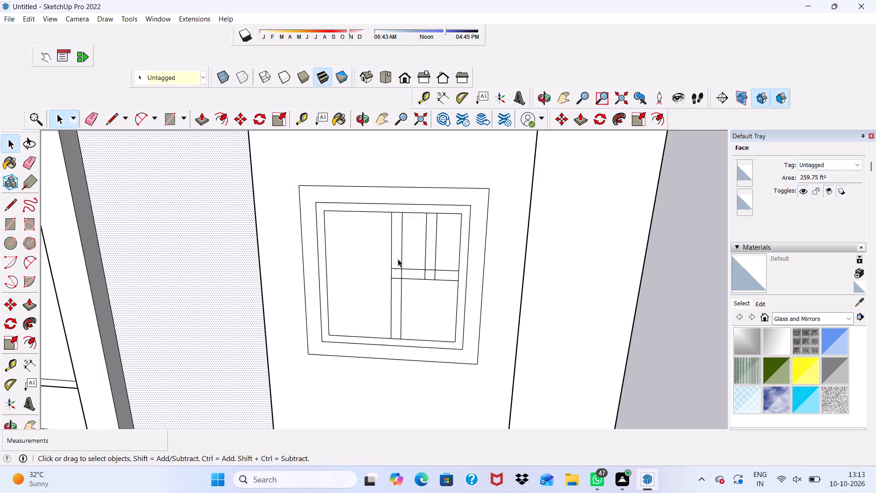
{"action": "scroll", "coordinate": [398, 259], "scroll_direction": "down", "scroll_amount": 9}
{"action": "left_click", "coordinate": [584, 273]}
{"action": "scroll", "coordinate": [354, 251], "scroll_direction": "up", "scroll_amount": 5}
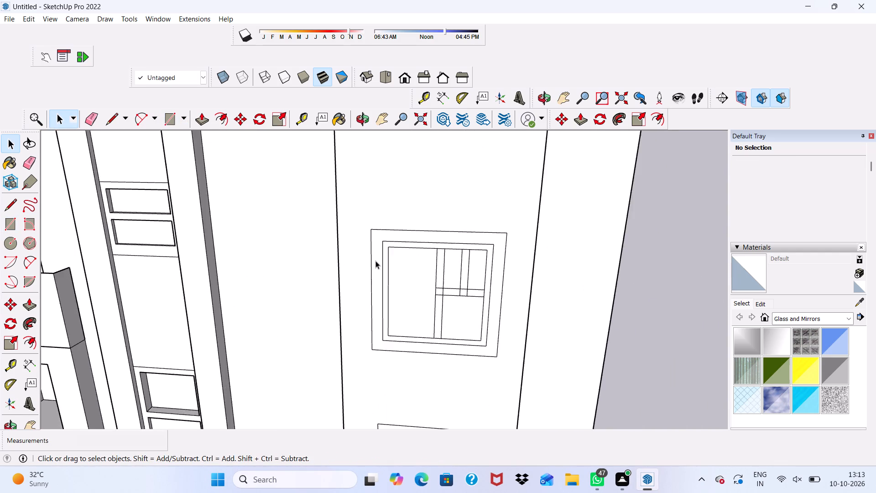
{"action": "scroll", "coordinate": [376, 263], "scroll_direction": "up", "scroll_amount": 4}
{"action": "left_click", "coordinate": [376, 263]}
{"action": "left_click", "coordinate": [200, 122]}
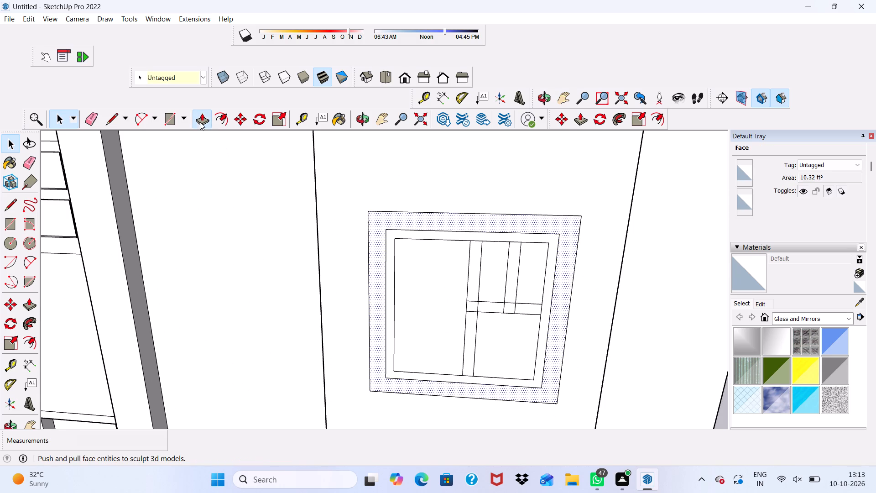
{"action": "left_click", "coordinate": [375, 284]}
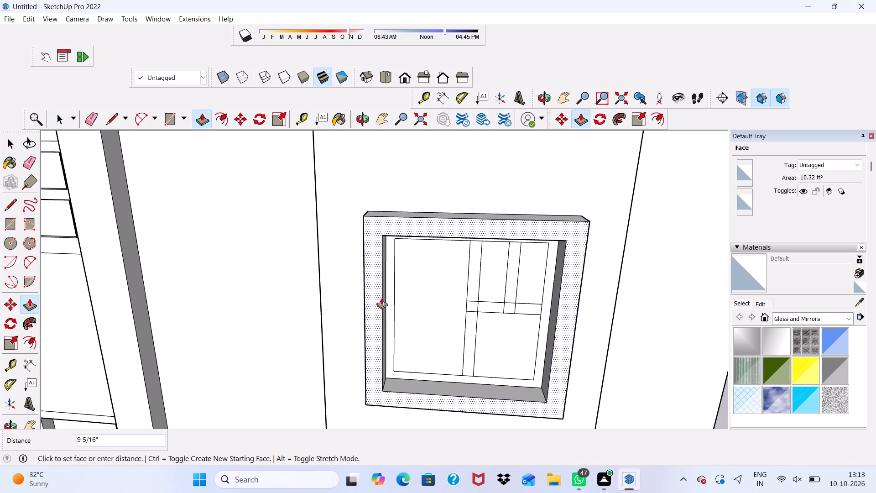
{"action": "type", "text": "9\""}
{"action": "key", "text": "Return"}
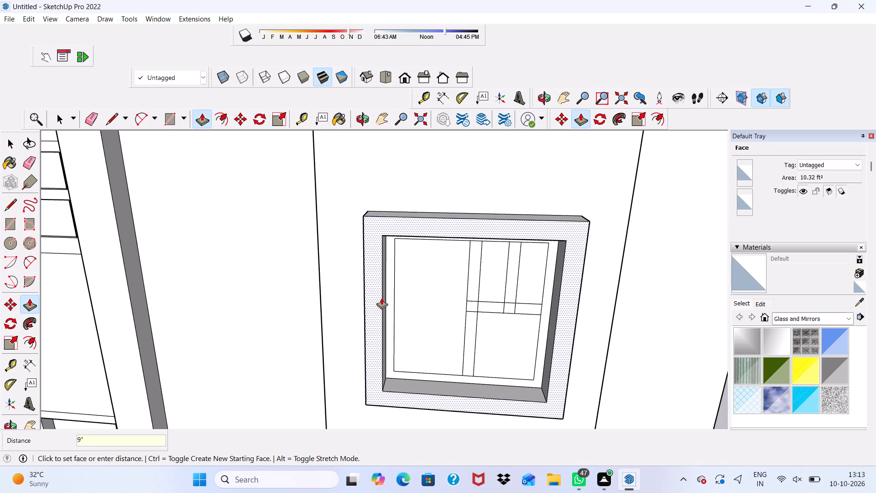
Erase the short edge segments where both vertical strips meet the top edge of the innermost outline.
{"action": "scroll", "coordinate": [403, 239], "scroll_direction": "down", "scroll_amount": 5}
{"action": "middle_click_drag", "start_coordinate": [398, 220], "coordinate": [391, 213]}
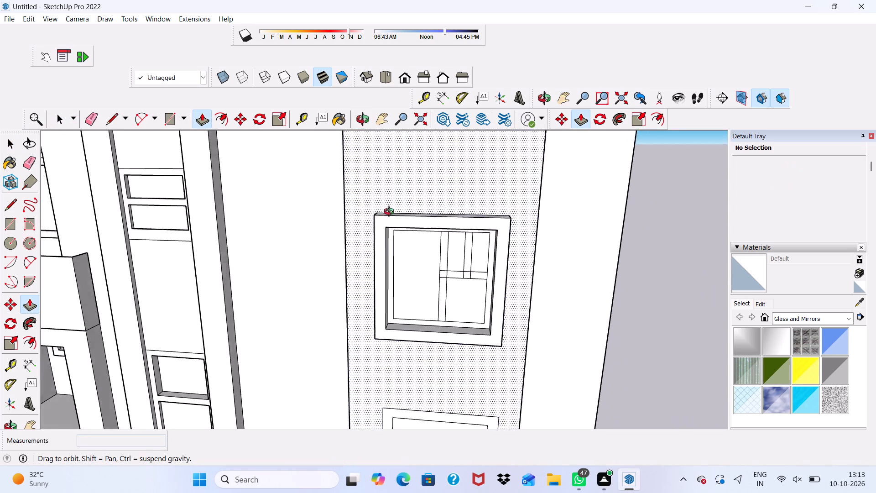
{"action": "middle_click_drag", "start_coordinate": [391, 213], "coordinate": [364, 214]}
{"action": "scroll", "coordinate": [417, 288], "scroll_direction": "up", "scroll_amount": 7}
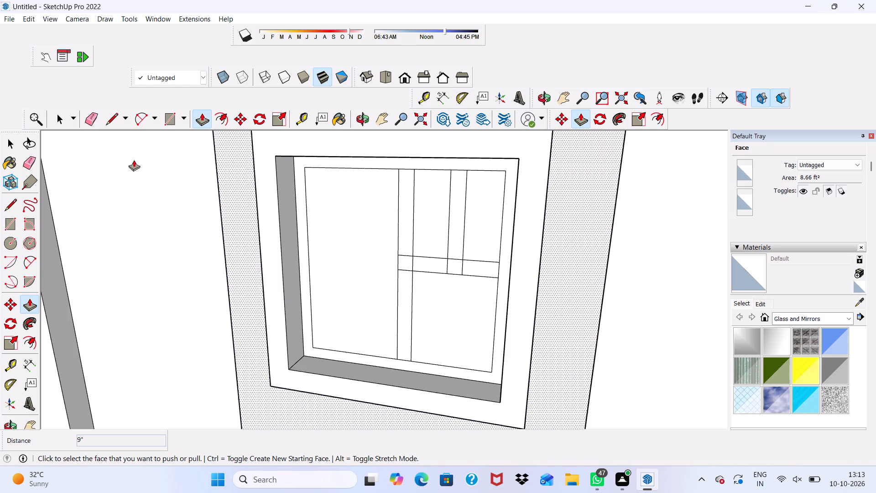
{"action": "left_click", "coordinate": [91, 116]}
{"action": "scroll", "coordinate": [396, 184], "scroll_direction": "up", "scroll_amount": 5}
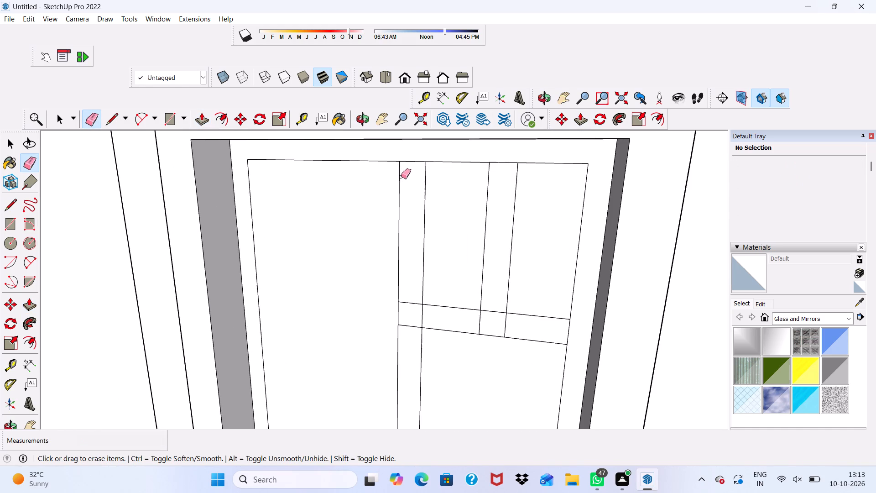
{"action": "left_click_drag", "start_coordinate": [405, 159], "coordinate": [407, 178]}
{"action": "left_click_drag", "start_coordinate": [504, 162], "coordinate": [502, 178]}
Erase the overlapping line segments where the horizontal strip joins the central vertical strip.
{"action": "scroll", "coordinate": [428, 299], "scroll_direction": "up", "scroll_amount": 2}
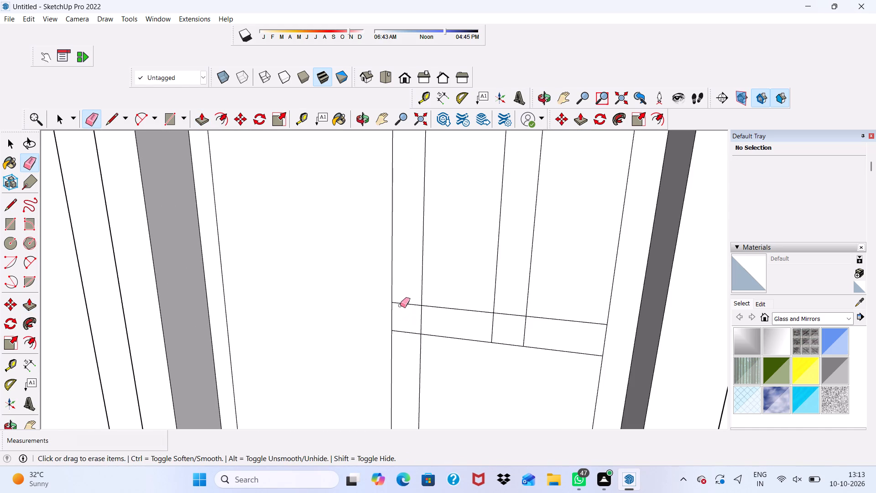
{"action": "left_click", "coordinate": [400, 304]}
{"action": "left_click_drag", "start_coordinate": [405, 331], "coordinate": [404, 335]}
{"action": "left_click_drag", "start_coordinate": [420, 320], "coordinate": [427, 319]}
Erase the overlapping segments where the short vertical strip crosses the horizontal strip, and the horizontal strip's closing segment at the frame's right side.
{"action": "scroll", "coordinate": [437, 315], "scroll_direction": "down", "scroll_amount": 5}
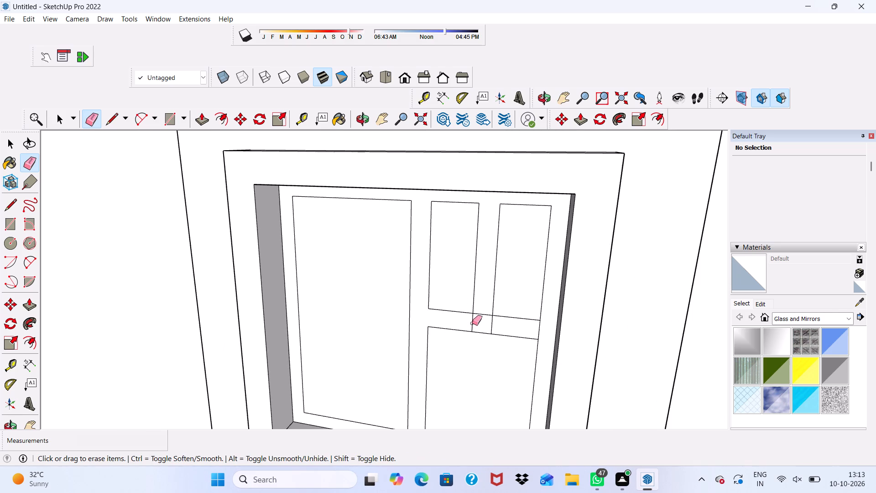
{"action": "scroll", "coordinate": [480, 307], "scroll_direction": "up", "scroll_amount": 1}
{"action": "left_click_drag", "start_coordinate": [480, 307], "coordinate": [479, 324]}
{"action": "left_click_drag", "start_coordinate": [476, 324], "coordinate": [464, 325]}
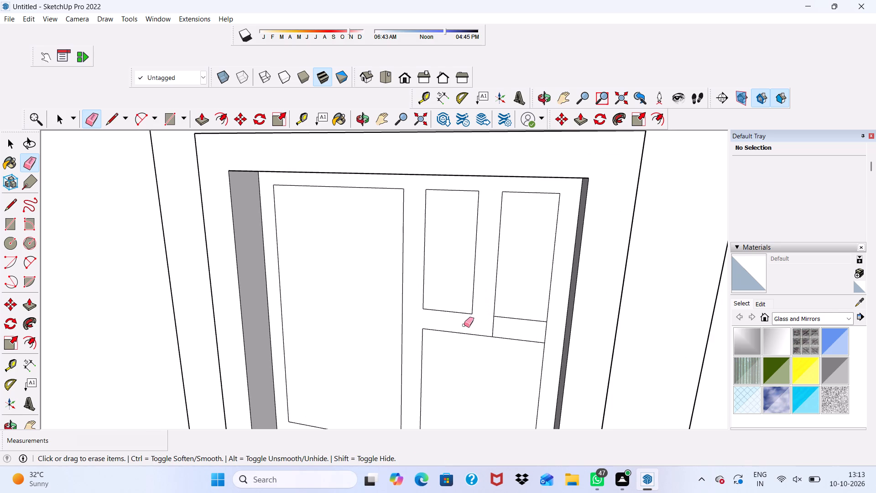
{"action": "left_click_drag", "start_coordinate": [493, 325], "coordinate": [505, 329]}
{"action": "left_click_drag", "start_coordinate": [544, 327], "coordinate": [548, 330]}
Push/Pull the frame face with its vertical and horizontal strips inside the upper square window outward by 3".
{"action": "scroll", "coordinate": [429, 291], "scroll_direction": "down", "scroll_amount": 6}
{"action": "middle_click_drag", "start_coordinate": [415, 278], "coordinate": [490, 187]}
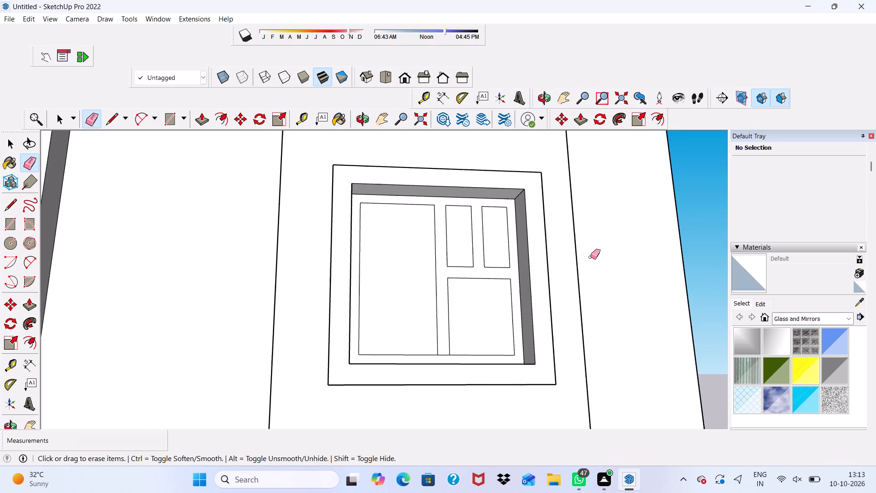
{"action": "key", "text": "space"}
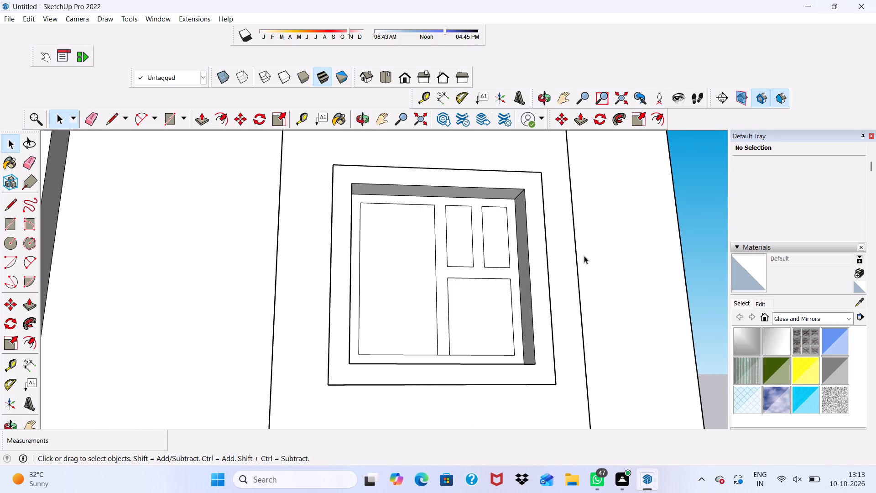
{"action": "scroll", "coordinate": [365, 211], "scroll_direction": "up", "scroll_amount": 2}
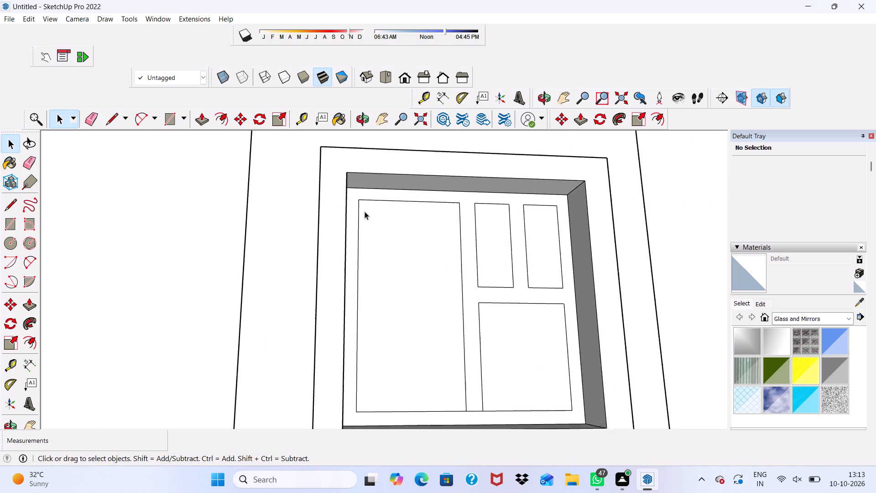
{"action": "scroll", "coordinate": [365, 211], "scroll_direction": "up", "scroll_amount": 9}
{"action": "left_click", "coordinate": [350, 192]}
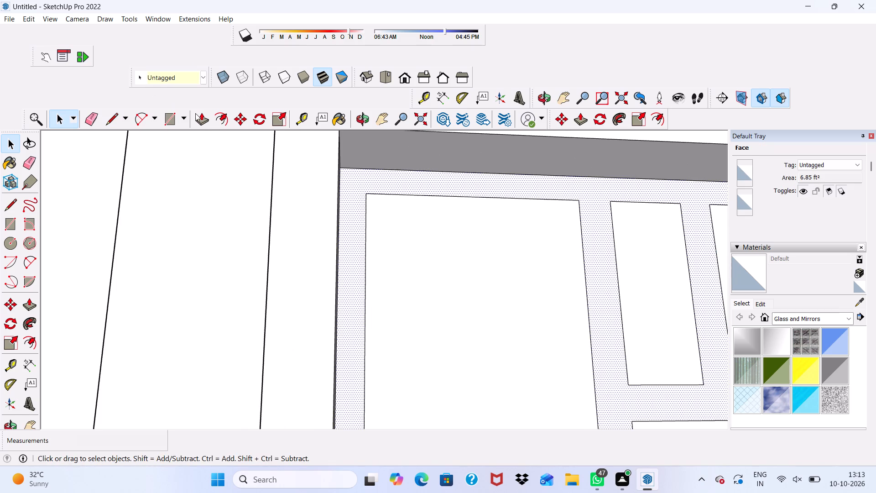
{"action": "left_click", "coordinate": [198, 115]}
{"action": "left_click", "coordinate": [349, 191]}
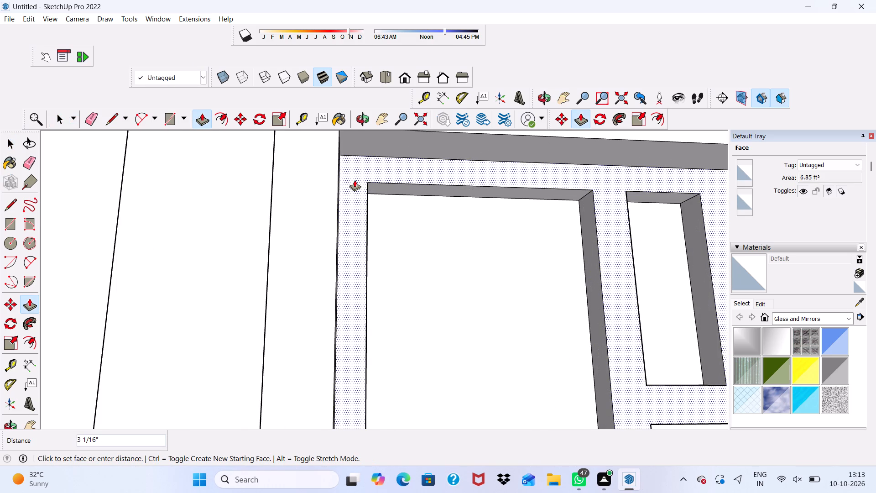
{"action": "key", "text": "3"}
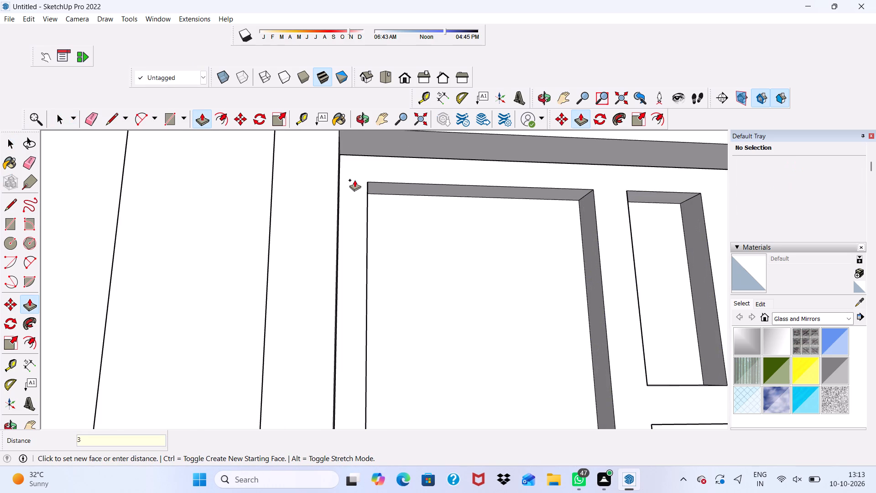
{"action": "key", "text": "shift+quotedbl"}
{"action": "key", "text": "Return"}
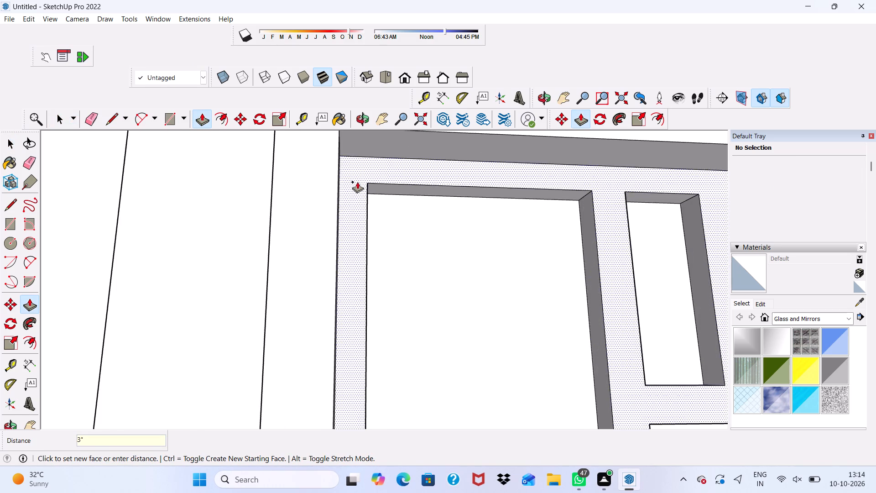
{"action": "scroll", "coordinate": [357, 182], "scroll_direction": "down", "scroll_amount": 13}
{"action": "middle_click_drag", "start_coordinate": [381, 172], "coordinate": [301, 256]}
{"action": "scroll", "coordinate": [382, 184], "scroll_direction": "down", "scroll_amount": 5}
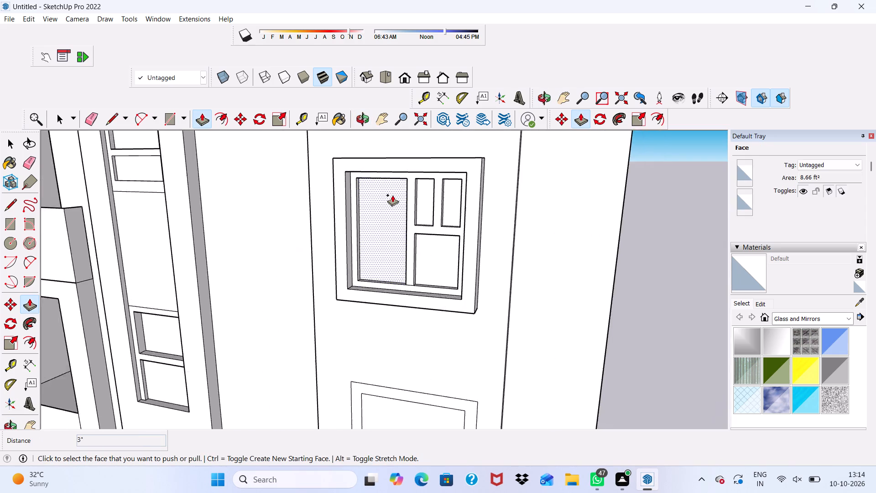
{"action": "scroll", "coordinate": [392, 195], "scroll_direction": "up", "scroll_amount": 5}
{"action": "scroll", "coordinate": [393, 193], "scroll_direction": "down", "scroll_amount": 10}
{"action": "key", "text": "space"}
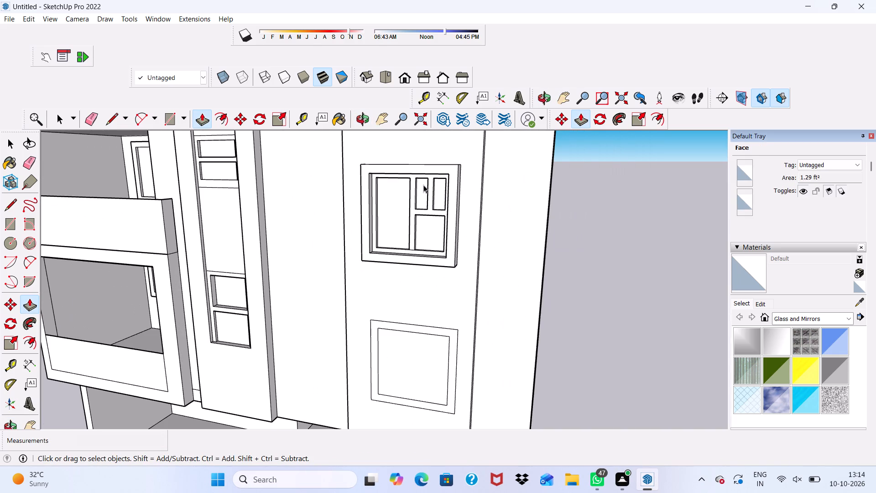
Examine the upper window's frame members and the plain lower square outline on the projecting wall panel.
{"action": "scroll", "coordinate": [424, 254], "scroll_direction": "down", "scroll_amount": 3}
{"action": "scroll", "coordinate": [384, 409], "scroll_direction": "up", "scroll_amount": 4}
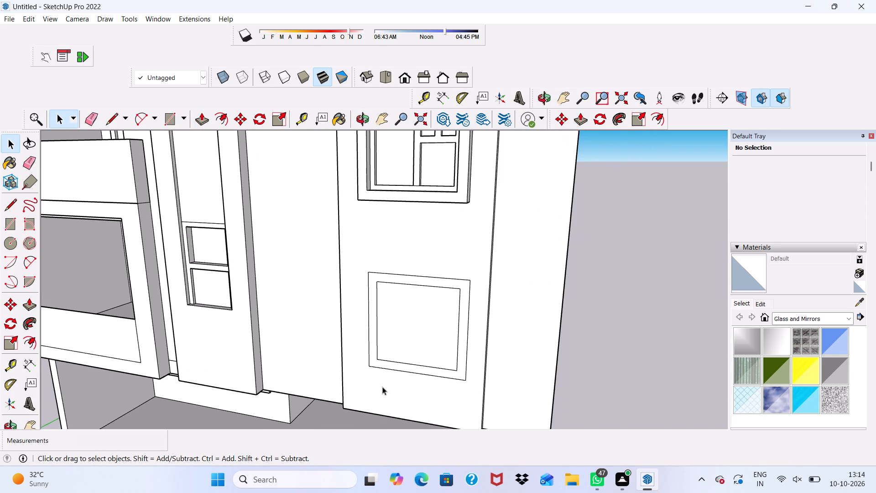
{"action": "scroll", "coordinate": [385, 387], "scroll_direction": "up", "scroll_amount": 2}
{"action": "scroll", "coordinate": [261, 439], "scroll_direction": "down", "scroll_amount": 2}
{"action": "scroll", "coordinate": [0, 142], "scroll_direction": "up", "scroll_amount": 2}
{"action": "scroll", "coordinate": [126, 0], "scroll_direction": "up", "scroll_amount": 1}
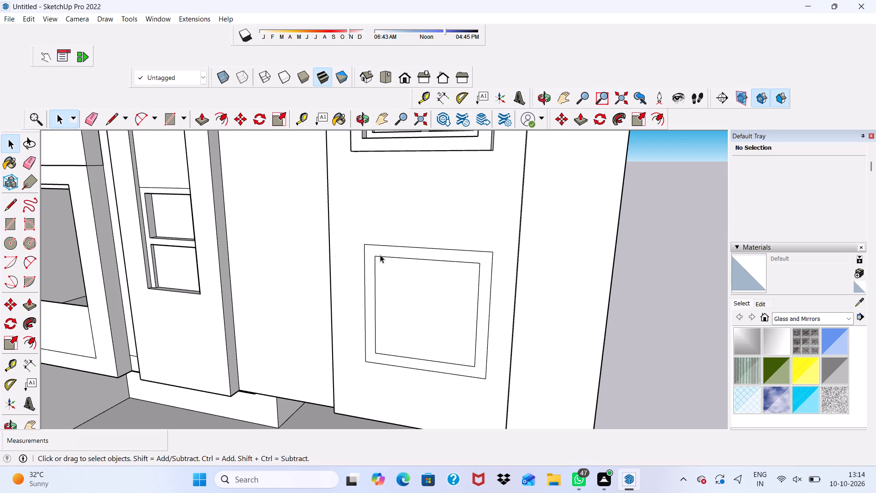
{"action": "scroll", "coordinate": [489, 246], "scroll_direction": "up", "scroll_amount": 3}
{"action": "scroll", "coordinate": [484, 246], "scroll_direction": "down", "scroll_amount": 2}
{"action": "scroll", "coordinate": [438, 238], "scroll_direction": "down", "scroll_amount": 3}
{"action": "middle_click_drag", "start_coordinate": [415, 292], "coordinate": [456, 262]}
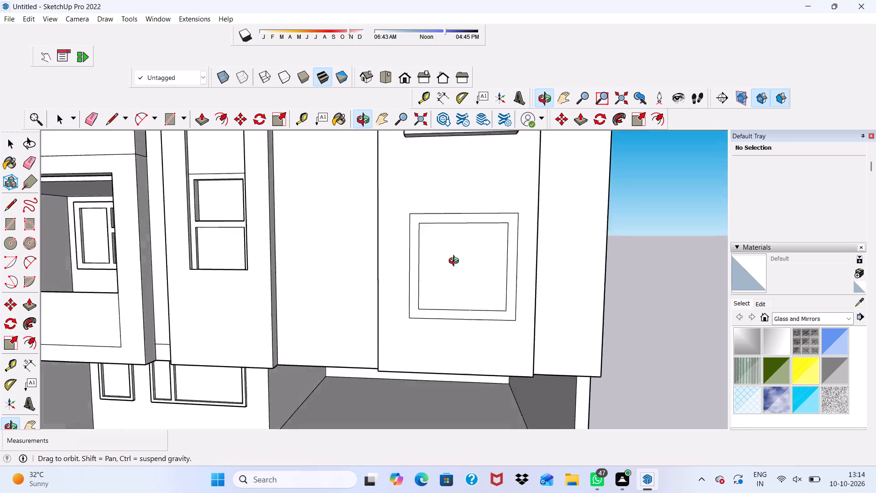
{"action": "middle_click_drag", "start_coordinate": [456, 262], "coordinate": [460, 310]}
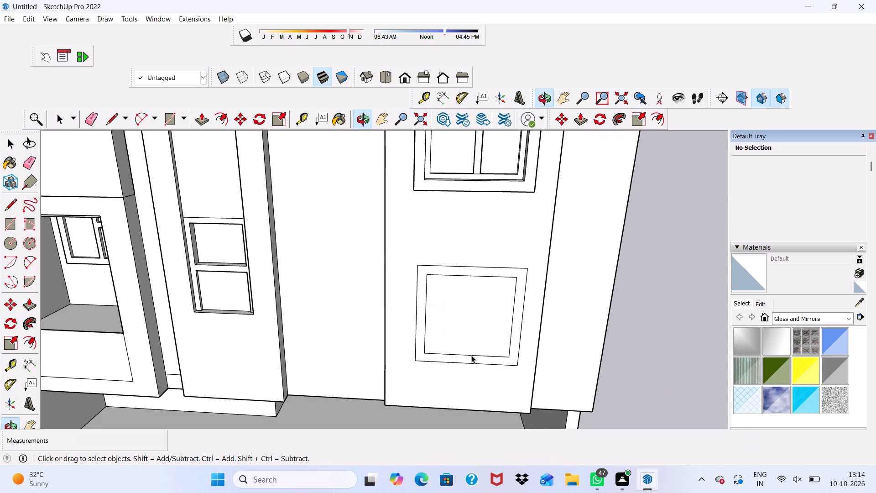
{"action": "scroll", "coordinate": [469, 316], "scroll_direction": "down", "scroll_amount": 5}
{"action": "scroll", "coordinate": [480, 306], "scroll_direction": "up", "scroll_amount": 6}
{"action": "scroll", "coordinate": [480, 306], "scroll_direction": "down", "scroll_amount": 4}
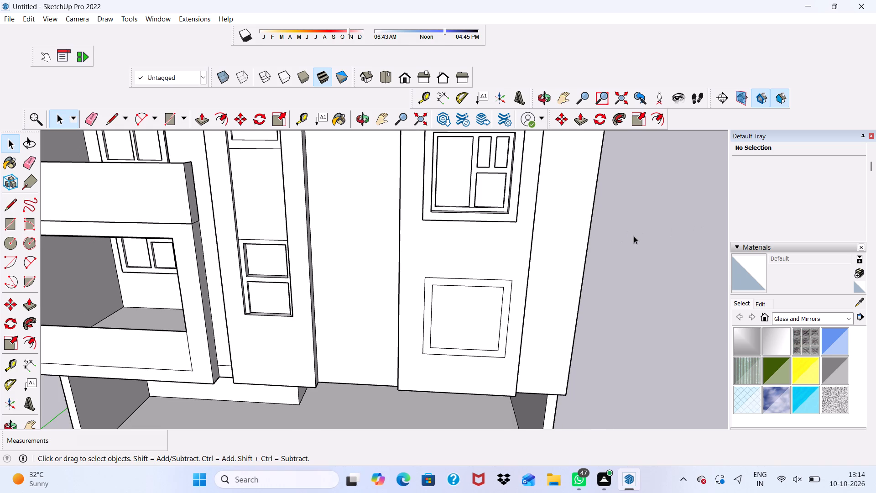
{"action": "scroll", "coordinate": [632, 273], "scroll_direction": "up", "scroll_amount": 3}
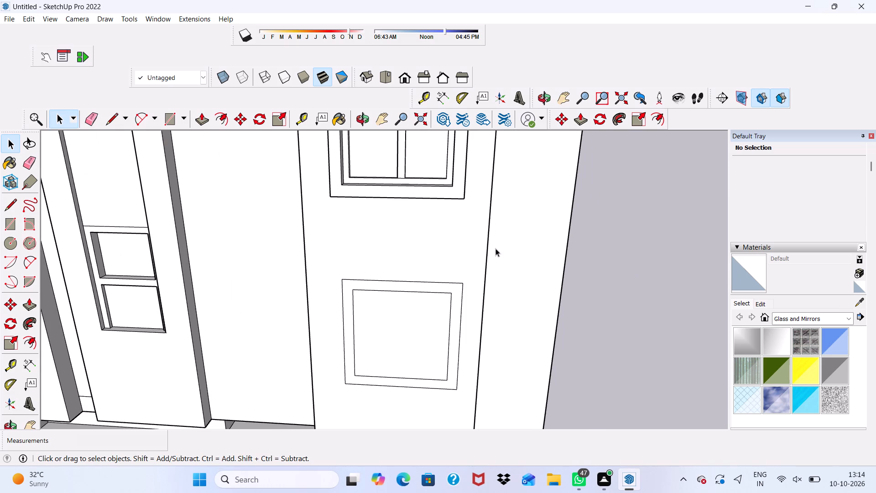
{"action": "left_click", "coordinate": [634, 264]}
{"action": "scroll", "coordinate": [393, 328], "scroll_direction": "up", "scroll_amount": 2}
{"action": "scroll", "coordinate": [392, 325], "scroll_direction": "down", "scroll_amount": 8}
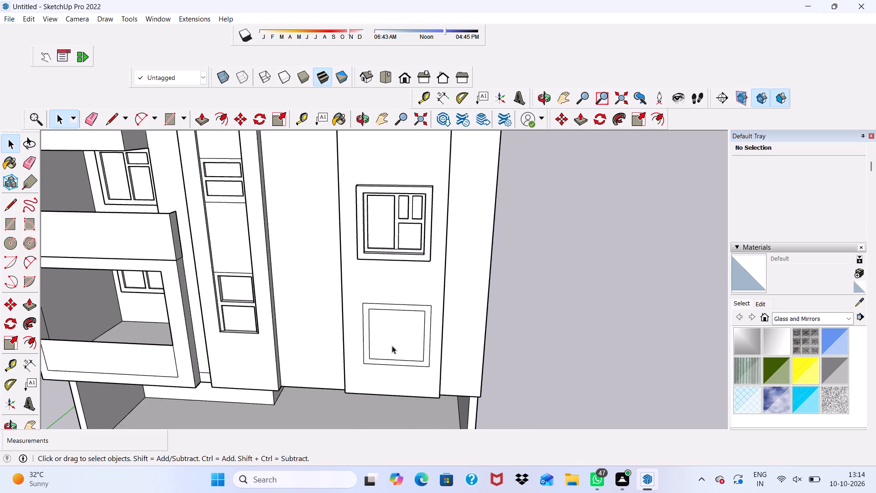
{"action": "scroll", "coordinate": [401, 209], "scroll_direction": "up", "scroll_amount": 19}
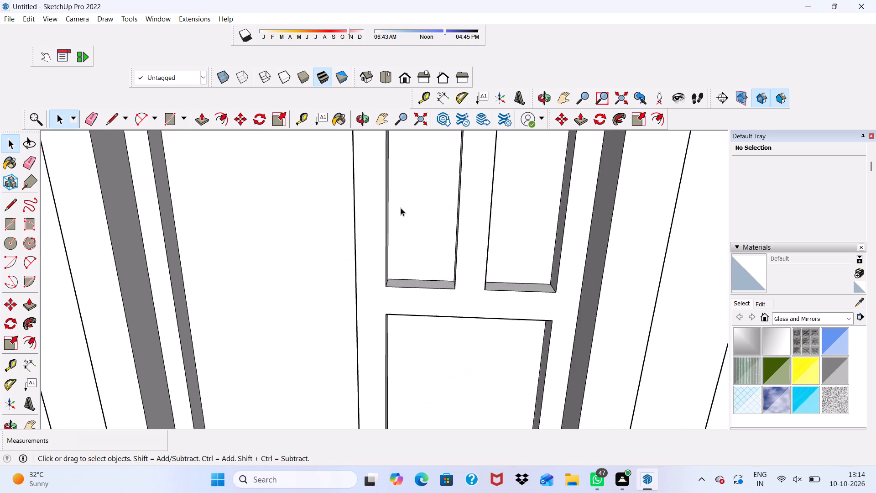
{"action": "scroll", "coordinate": [401, 208], "scroll_direction": "down", "scroll_amount": 20}
{"action": "scroll", "coordinate": [401, 208], "scroll_direction": "down", "scroll_amount": 2}
{"action": "scroll", "coordinate": [424, 393], "scroll_direction": "up", "scroll_amount": 4}
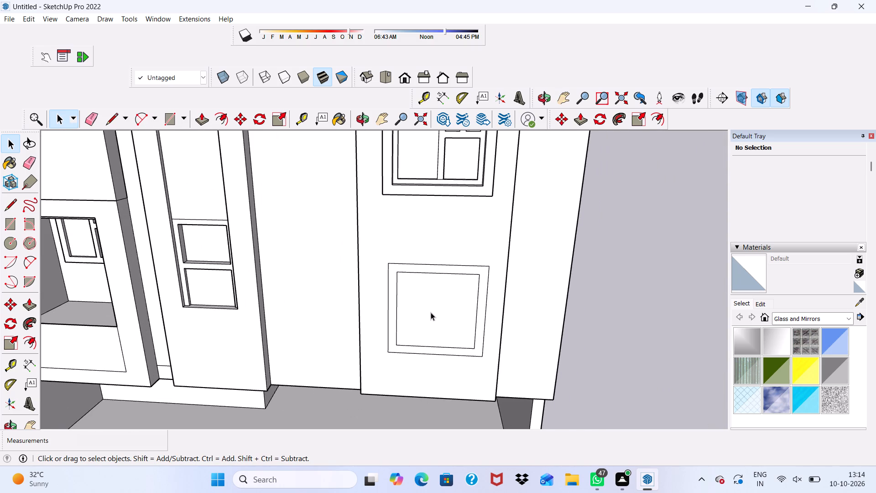
Offset the inner outline of the lower square inward by 3".
{"action": "scroll", "coordinate": [426, 309], "scroll_direction": "up", "scroll_amount": 3}
{"action": "left_click", "coordinate": [217, 115]}
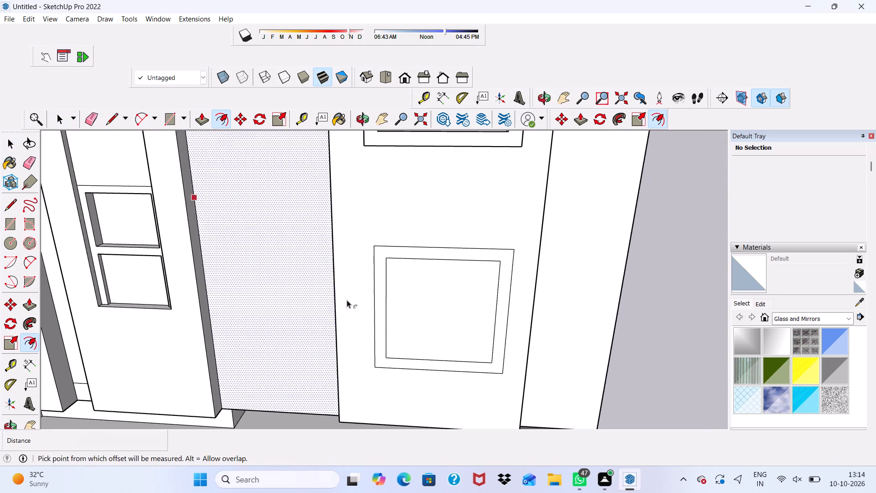
{"action": "left_click", "coordinate": [407, 300]}
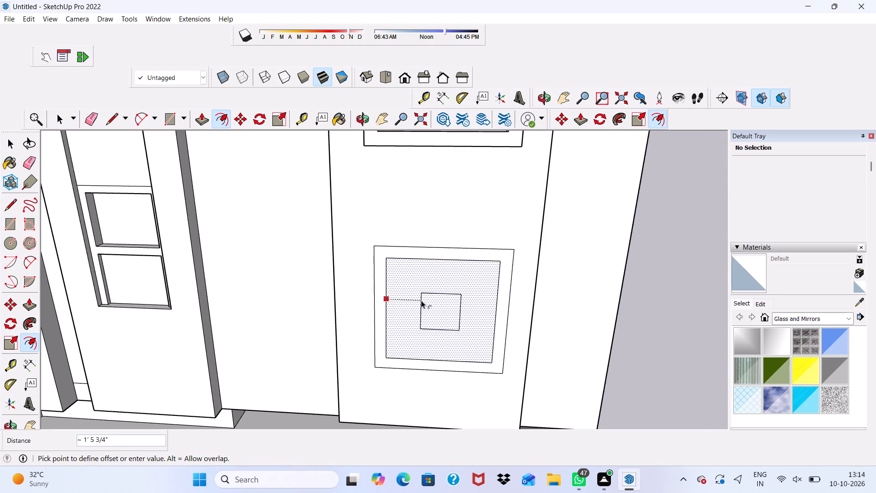
{"action": "key", "text": "3"}
{"action": "key", "text": "shift+quotedbl"}
{"action": "key", "text": "Return"}
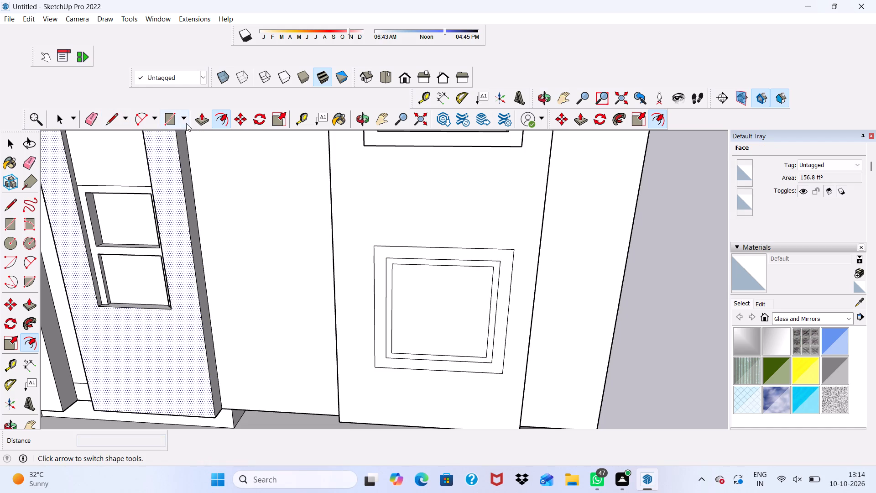
Draw a vertical rectangular strip about 3" wide and 4' 1" tall between the top and bottom edges of the lower square's innermost outline.
{"action": "left_click", "coordinate": [171, 122]}
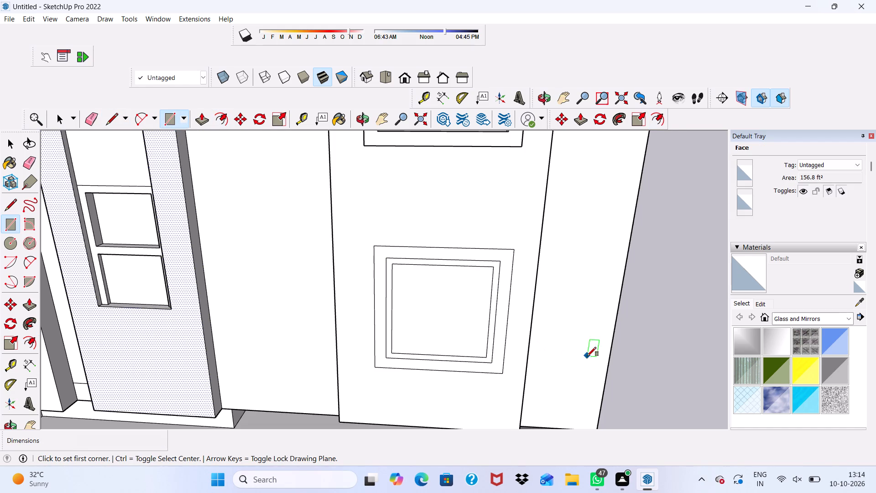
{"action": "scroll", "coordinate": [555, 280], "scroll_direction": "up", "scroll_amount": 3}
{"action": "scroll", "coordinate": [438, 267], "scroll_direction": "up", "scroll_amount": 4}
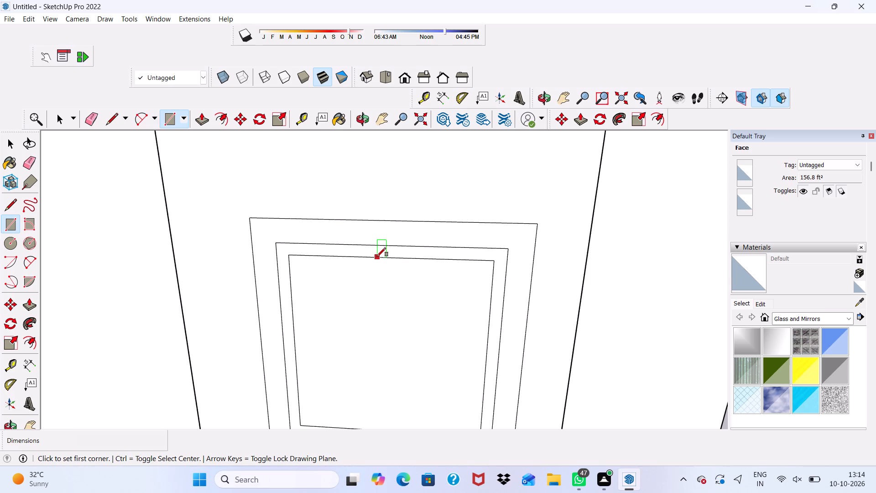
{"action": "left_click", "coordinate": [375, 259]}
{"action": "scroll", "coordinate": [375, 259], "scroll_direction": "down", "scroll_amount": 6}
{"action": "scroll", "coordinate": [499, 290], "scroll_direction": "down", "scroll_amount": 4}
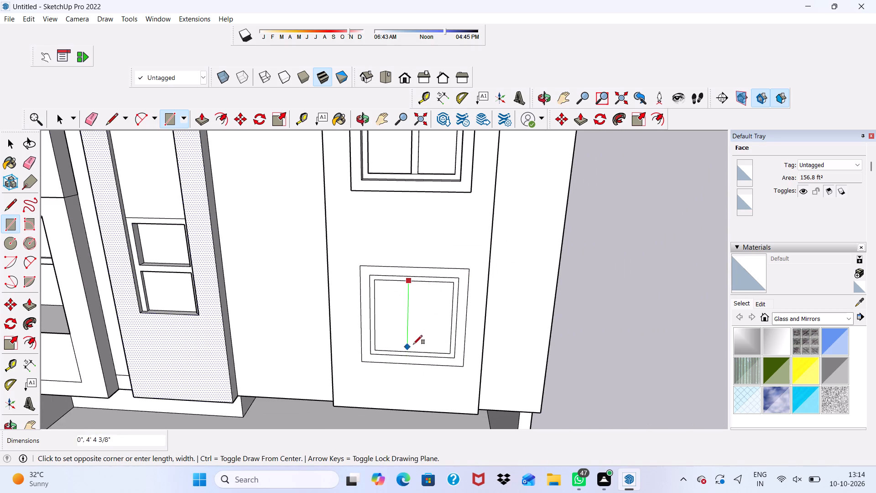
{"action": "scroll", "coordinate": [414, 344], "scroll_direction": "up", "scroll_amount": 8}
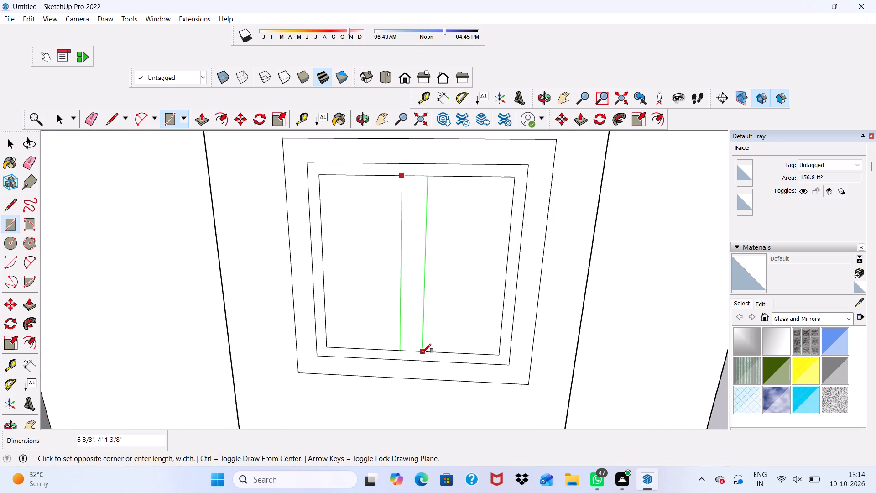
{"action": "scroll", "coordinate": [422, 351], "scroll_direction": "up", "scroll_amount": 3}
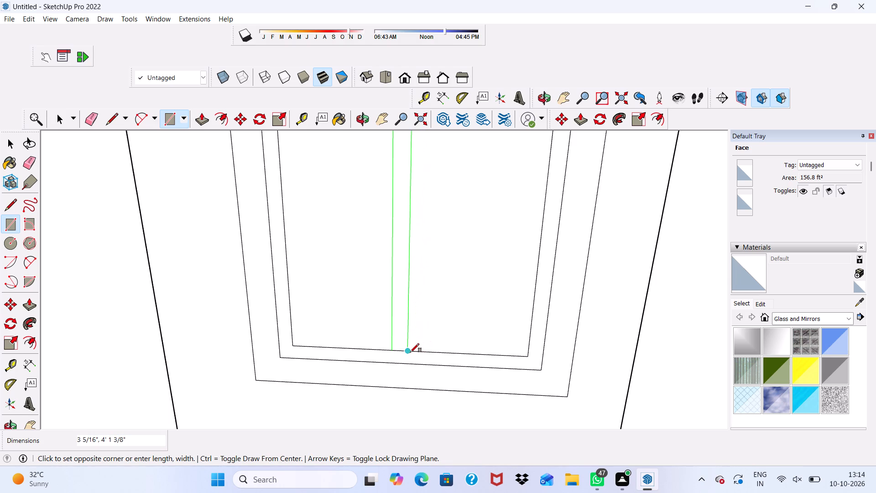
{"action": "left_click", "coordinate": [410, 352]}
{"action": "scroll", "coordinate": [410, 352], "scroll_direction": "down", "scroll_amount": 4}
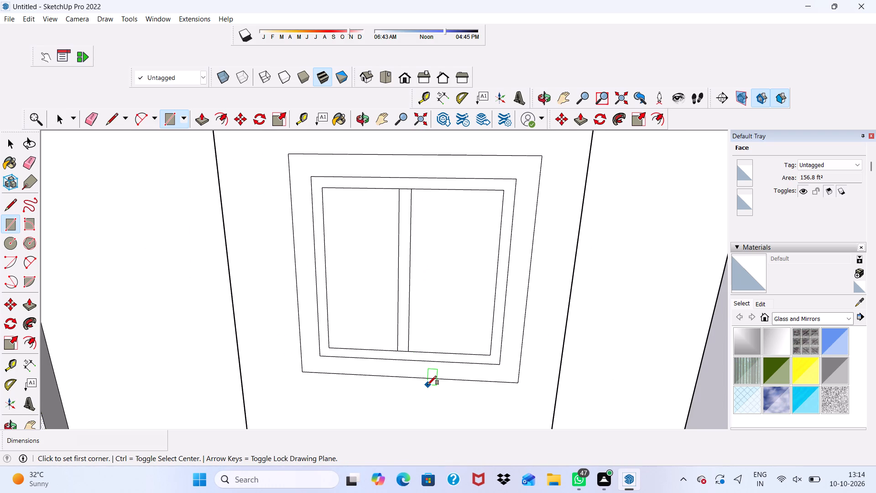
Draw a horizontal strip about 3 3/4" by 2' 4" from the vertical strip's left edge midpoint to the innermost outline's right edge.
{"action": "left_click", "coordinate": [398, 273]}
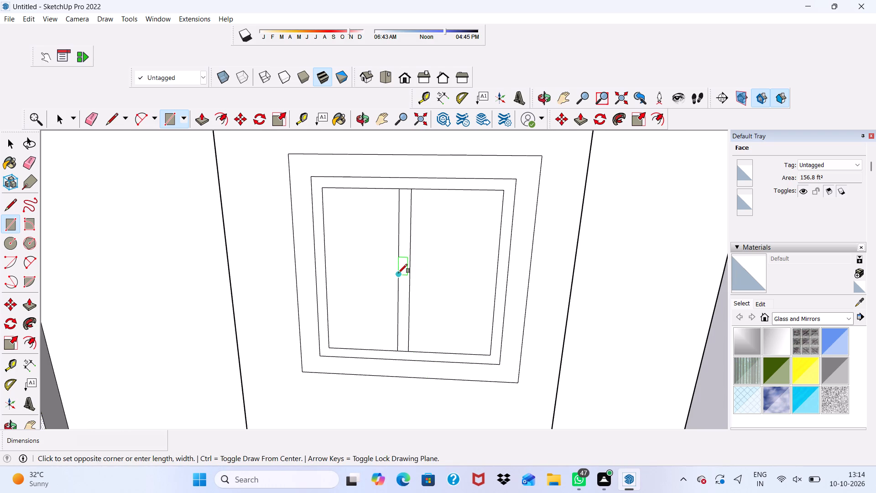
{"action": "left_click", "coordinate": [493, 290]}
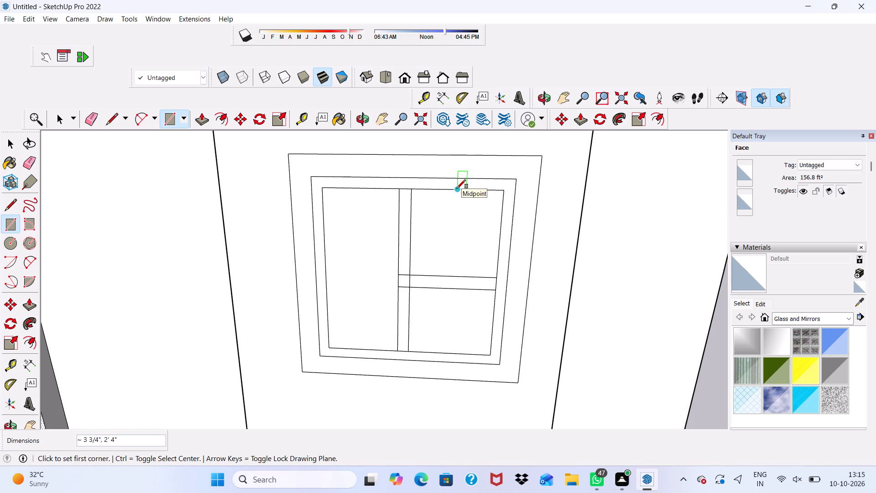
Draw a short vertical strip about 3 1/2" by 2' 1" from the top edge's right-hand segment midpoint down to the horizontal strip.
{"action": "left_click", "coordinate": [457, 189]}
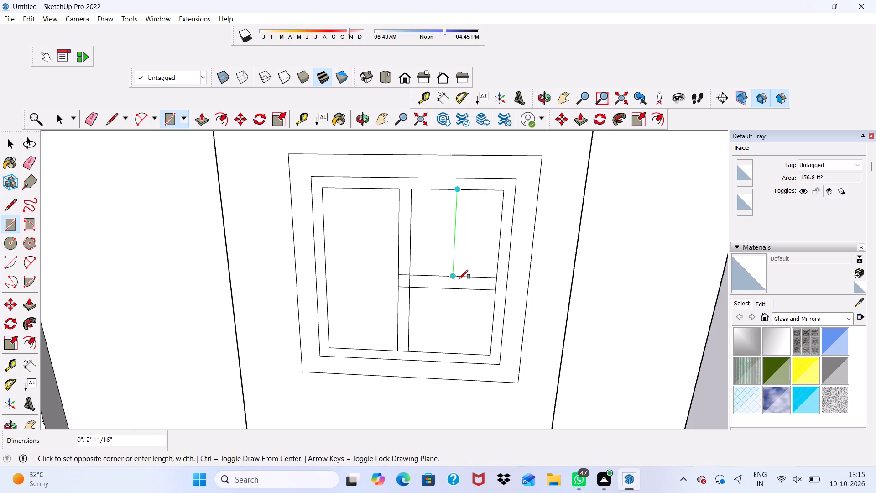
{"action": "left_click", "coordinate": [465, 275]}
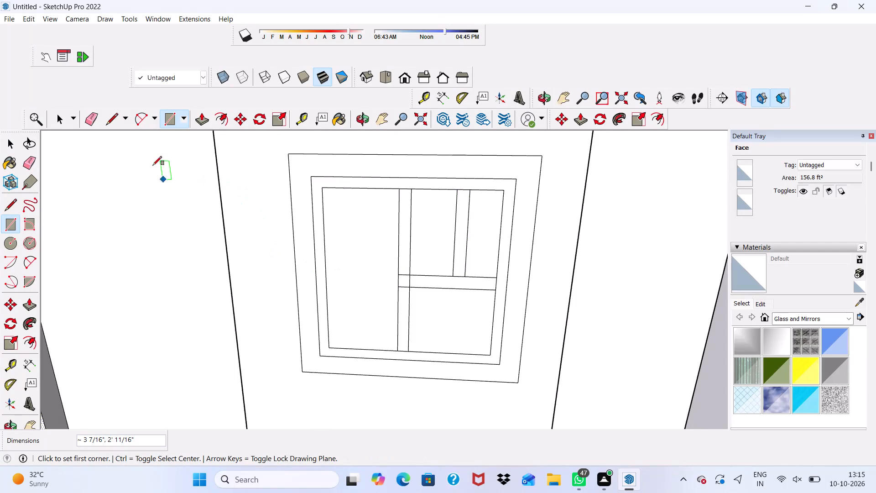
Erase the short edge segments where both vertical strips meet the top edge of the lower square's innermost outline.
{"action": "left_click", "coordinate": [92, 114]}
{"action": "scroll", "coordinate": [422, 187], "scroll_direction": "up", "scroll_amount": 4}
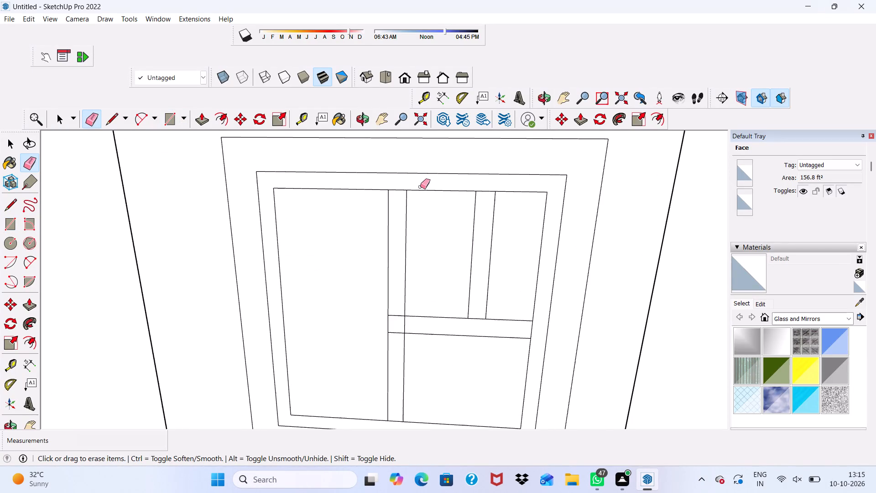
{"action": "left_click_drag", "start_coordinate": [393, 189], "coordinate": [393, 200]}
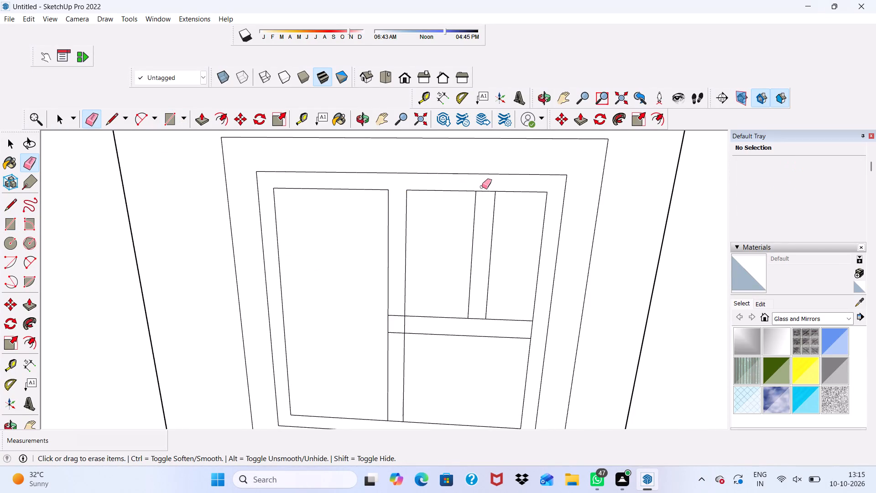
{"action": "left_click_drag", "start_coordinate": [482, 187], "coordinate": [483, 199]}
{"action": "scroll", "coordinate": [483, 199], "scroll_direction": "down", "scroll_amount": 4}
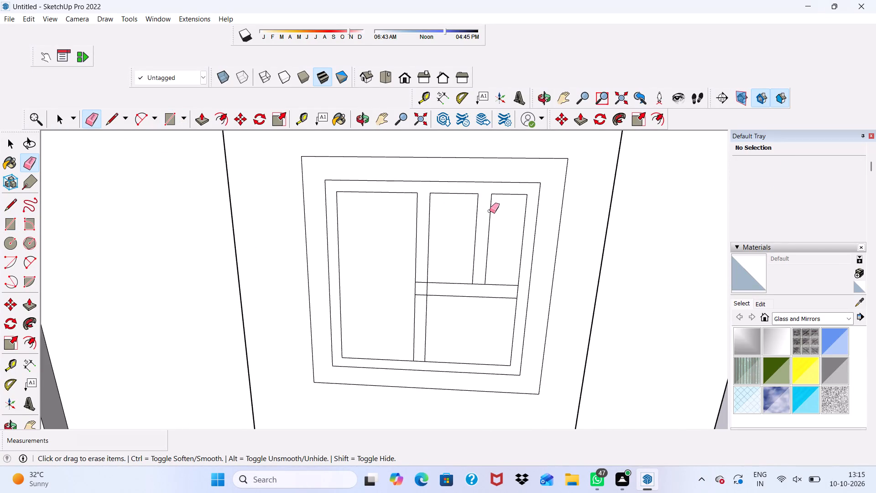
{"action": "scroll", "coordinate": [471, 306], "scroll_direction": "up", "scroll_amount": 5}
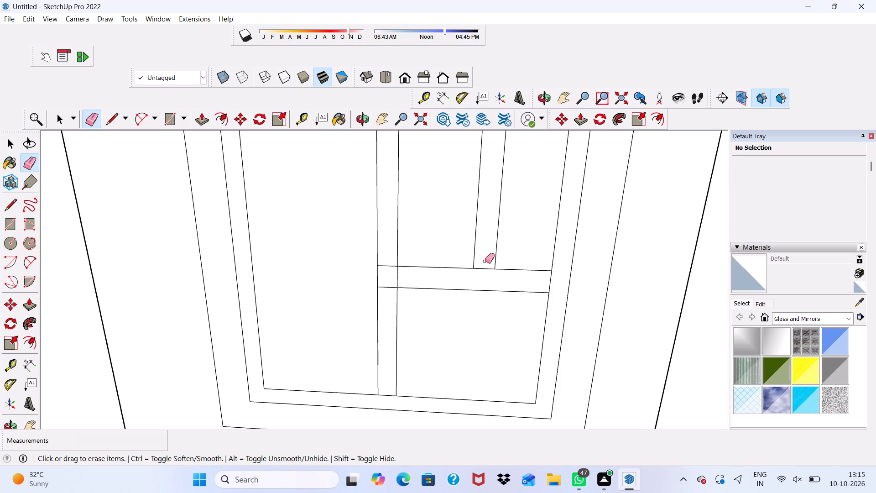
Erase the segments where the strips cross each other and meet the right and bottom edges of the lower square's innermost outline.
{"action": "left_click_drag", "start_coordinate": [485, 263], "coordinate": [485, 274]}
{"action": "left_click_drag", "start_coordinate": [553, 283], "coordinate": [539, 285]}
{"action": "left_click_drag", "start_coordinate": [388, 259], "coordinate": [388, 286]}
{"action": "left_click_drag", "start_coordinate": [388, 286], "coordinate": [386, 293]}
{"action": "left_click_drag", "start_coordinate": [397, 273], "coordinate": [406, 275]}
{"action": "left_click", "coordinate": [407, 276]}
{"action": "scroll", "coordinate": [417, 307], "scroll_direction": "down", "scroll_amount": 1}
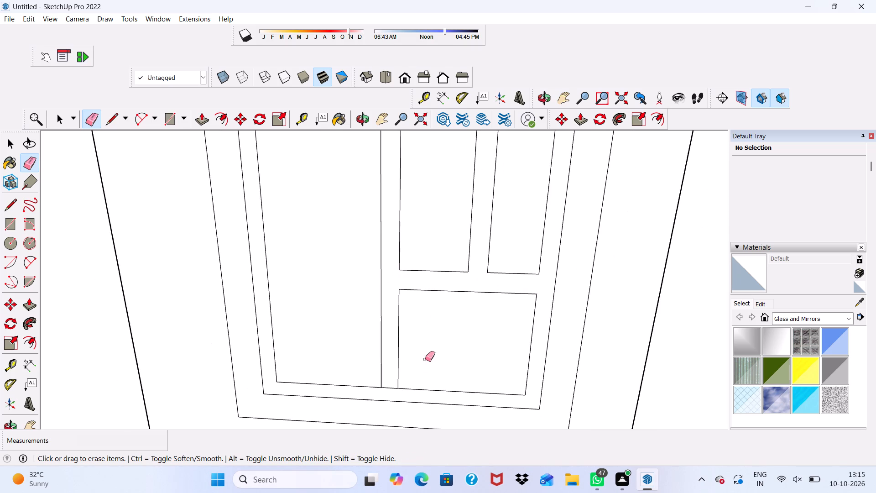
{"action": "scroll", "coordinate": [395, 380], "scroll_direction": "up", "scroll_amount": 6}
{"action": "left_click", "coordinate": [386, 393]}
Push/Pull the lower window's outer border outward 9".
{"action": "scroll", "coordinate": [386, 380], "scroll_direction": "down", "scroll_amount": 3}
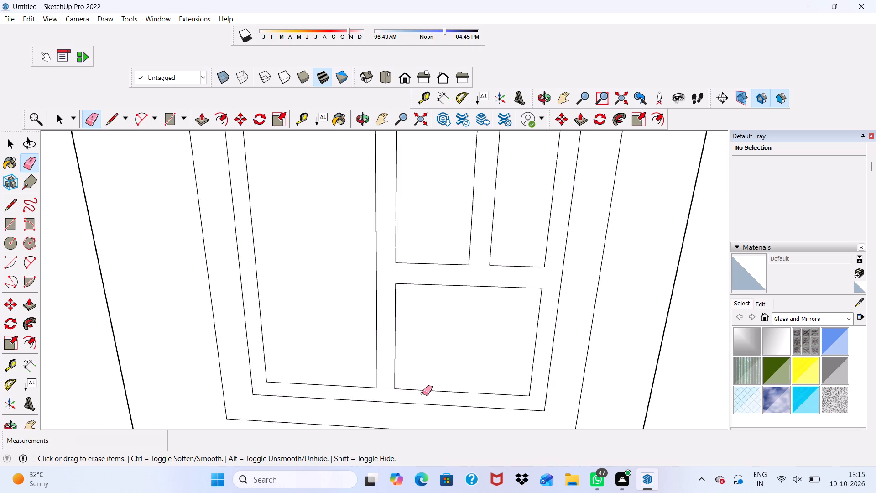
{"action": "scroll", "coordinate": [422, 393], "scroll_direction": "down", "scroll_amount": 12}
{"action": "scroll", "coordinate": [423, 282], "scroll_direction": "up", "scroll_amount": 7}
{"action": "scroll", "coordinate": [446, 288], "scroll_direction": "down", "scroll_amount": 2}
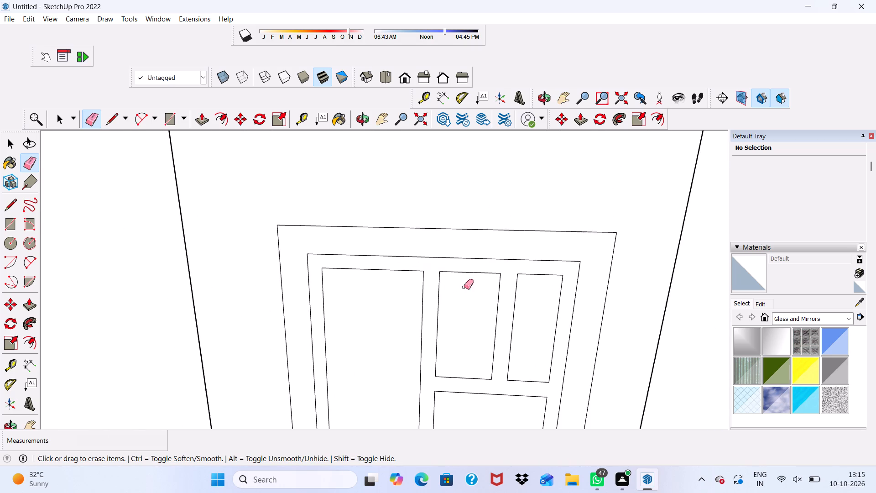
{"action": "key", "text": "space"}
{"action": "left_click", "coordinate": [522, 243]}
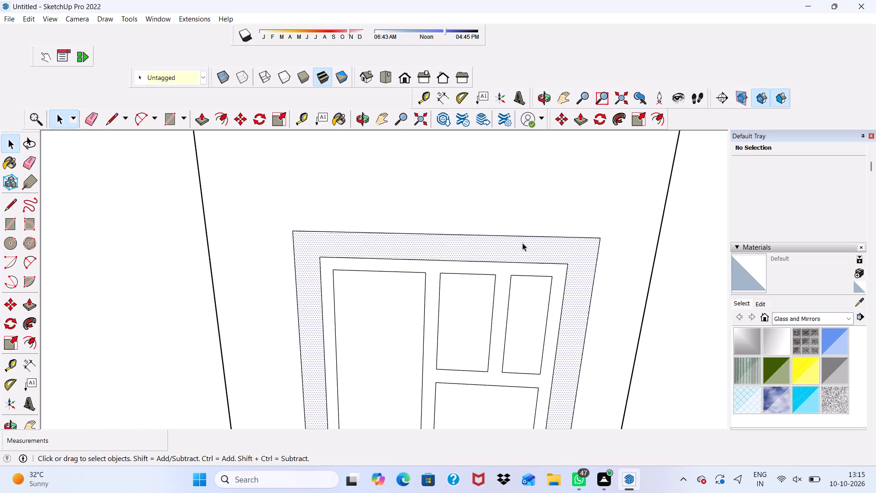
{"action": "left_click", "coordinate": [196, 120]}
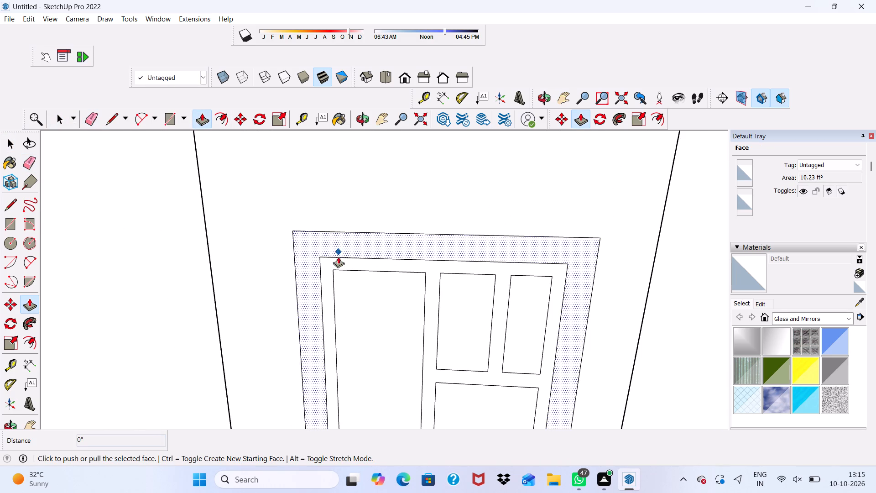
{"action": "left_click", "coordinate": [329, 240]}
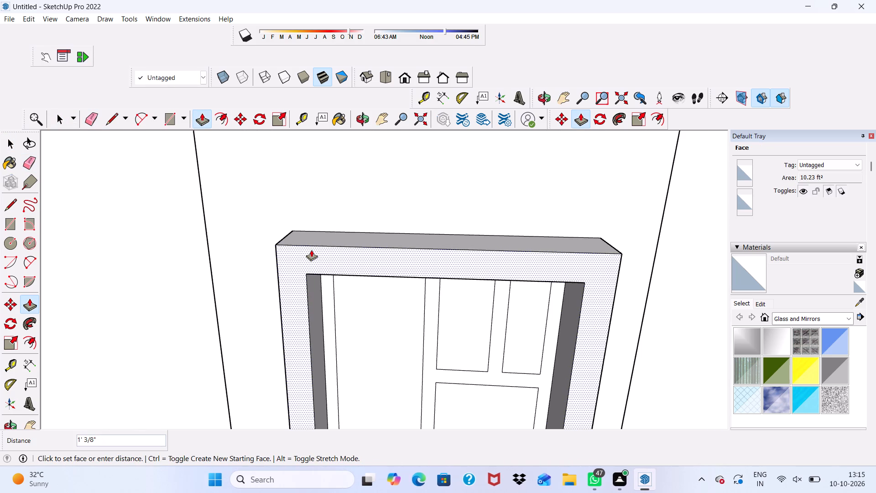
{"action": "type", "text": "9\""}
{"action": "key", "text": "Return"}
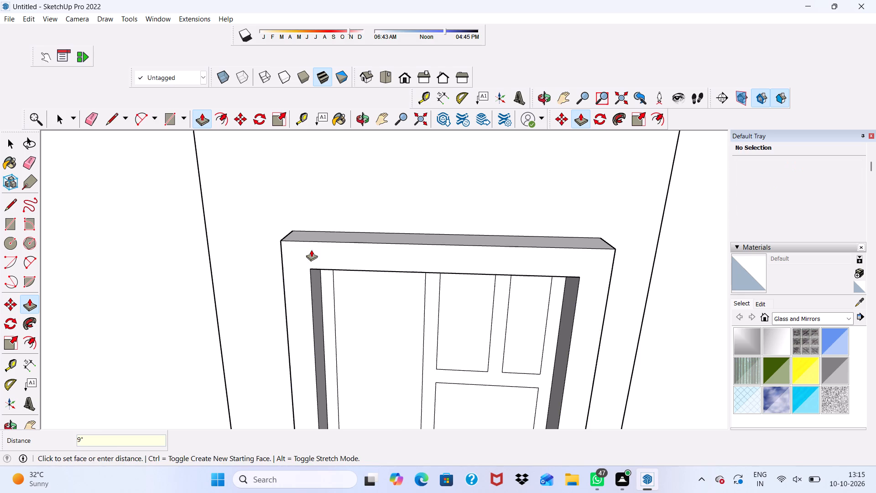
Push/Pull the lower window's inner frame, including its vertical and horizontal members, outward 3".
{"action": "scroll", "coordinate": [311, 252], "scroll_direction": "down", "scroll_amount": 3}
{"action": "scroll", "coordinate": [369, 461], "scroll_direction": "down", "scroll_amount": 5}
{"action": "scroll", "coordinate": [377, 492], "scroll_direction": "up", "scroll_amount": 4}
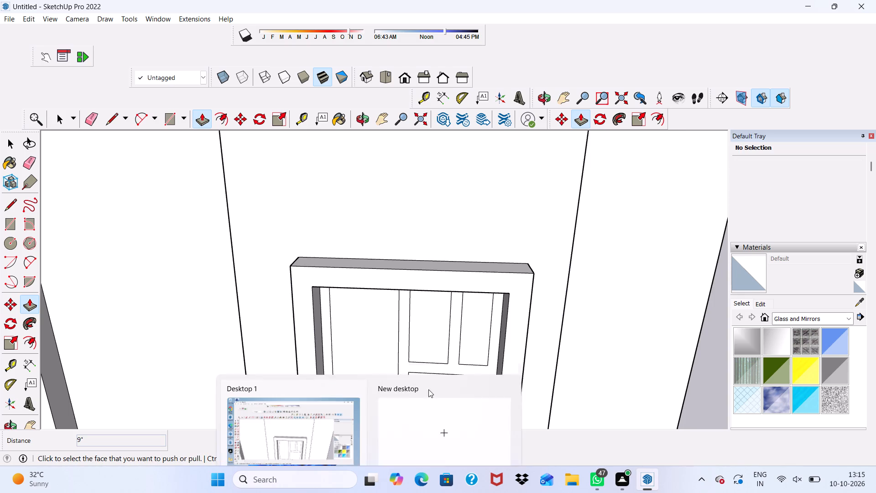
{"action": "scroll", "coordinate": [410, 326], "scroll_direction": "up", "scroll_amount": 3}
{"action": "scroll", "coordinate": [319, 333], "scroll_direction": "up", "scroll_amount": 3}
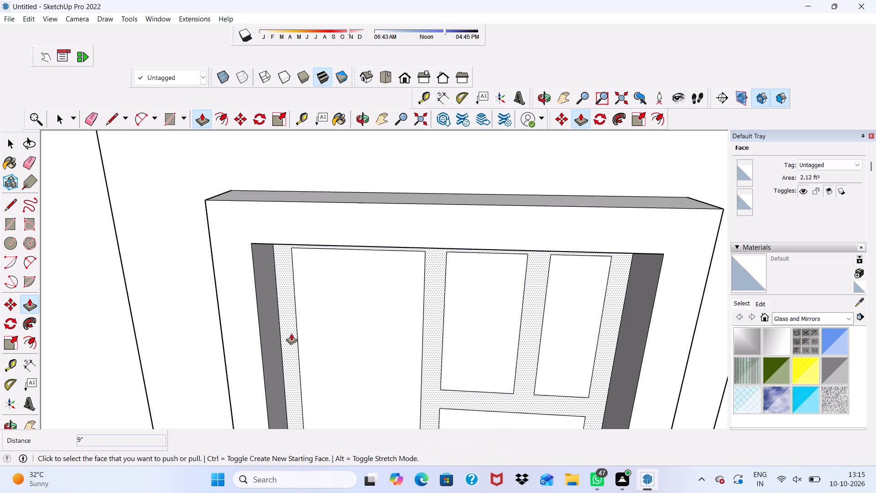
{"action": "left_click", "coordinate": [291, 333]}
{"action": "scroll", "coordinate": [291, 331], "scroll_direction": "down", "scroll_amount": 3}
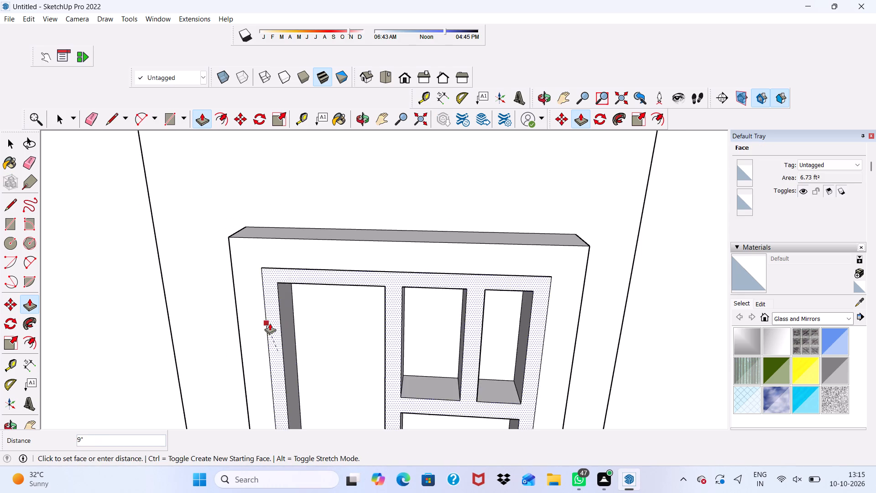
{"action": "key", "text": "3"}
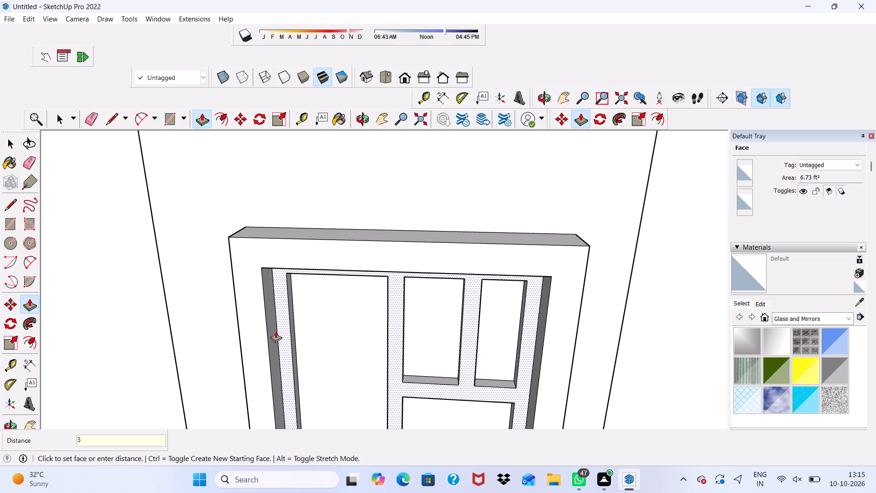
{"action": "key", "text": "shift+quotedbl"}
{"action": "key", "text": "Return"}
Examine the stacked framed windows and the whole front facade from an angle and from ground level.
{"action": "scroll", "coordinate": [288, 336], "scroll_direction": "down", "scroll_amount": 6}
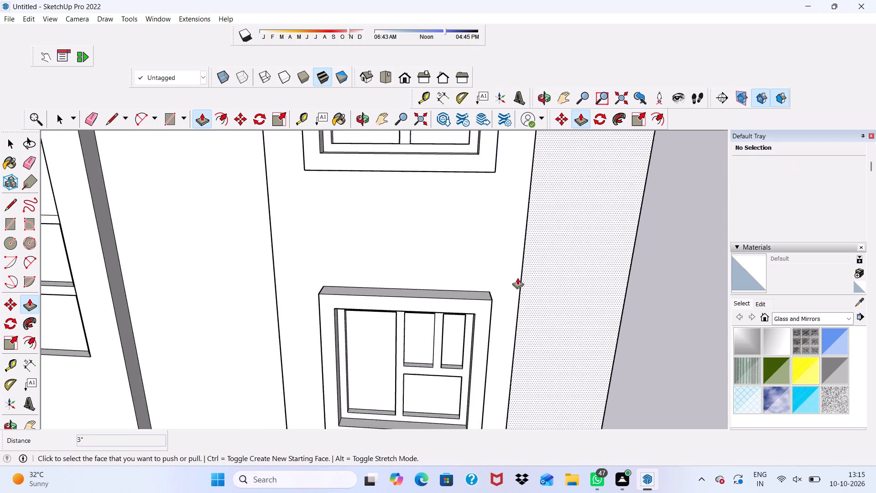
{"action": "scroll", "coordinate": [517, 278], "scroll_direction": "down", "scroll_amount": 4}
{"action": "middle_click_drag", "start_coordinate": [428, 326], "coordinate": [338, 262]}
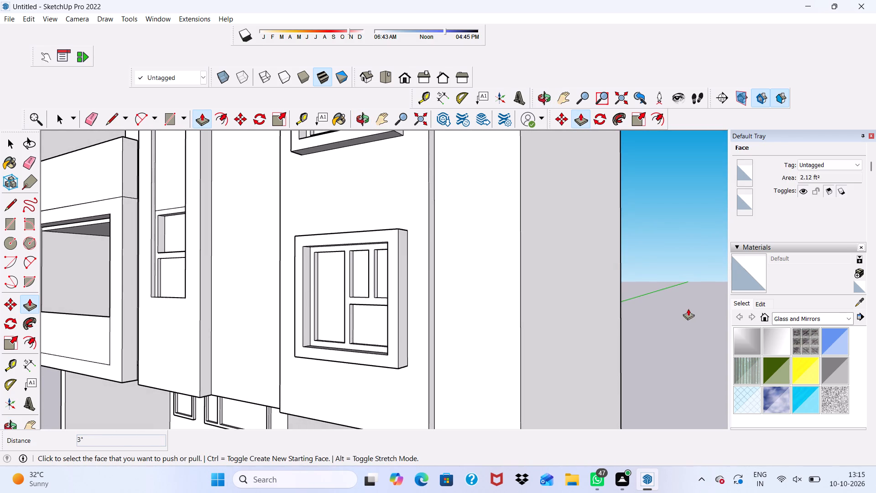
{"action": "key", "text": "space"}
{"action": "left_click", "coordinate": [676, 284]}
{"action": "scroll", "coordinate": [676, 284], "scroll_direction": "down", "scroll_amount": 11}
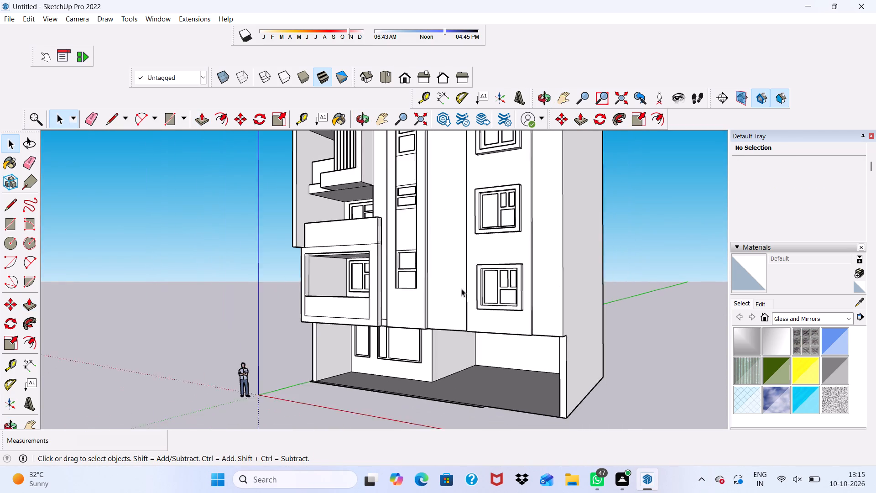
{"action": "scroll", "coordinate": [461, 288], "scroll_direction": "down", "scroll_amount": 2}
{"action": "middle_click_drag", "start_coordinate": [451, 298], "coordinate": [485, 266]}
{"action": "scroll", "coordinate": [491, 241], "scroll_direction": "up", "scroll_amount": 1}
{"action": "scroll", "coordinate": [491, 241], "scroll_direction": "down", "scroll_amount": 4}
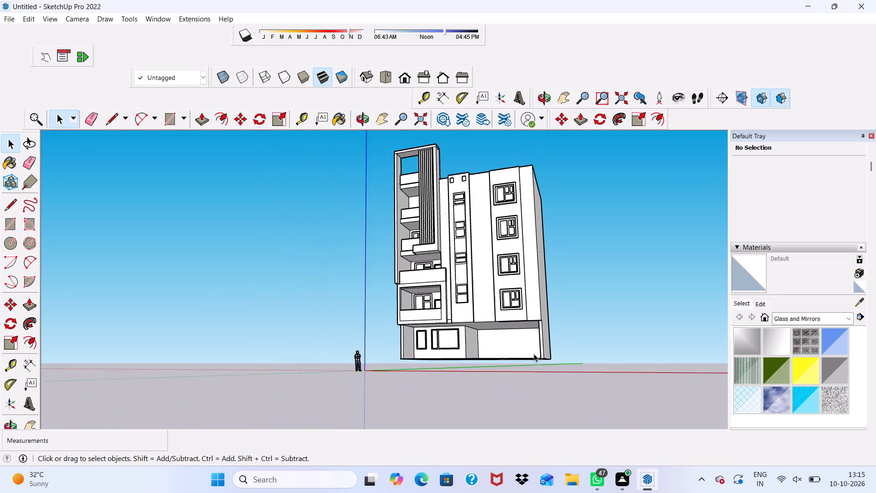
{"action": "scroll", "coordinate": [534, 354], "scroll_direction": "down", "scroll_amount": 5}
{"action": "scroll", "coordinate": [484, 168], "scroll_direction": "up", "scroll_amount": 9}
Erase the stray edge on the side face at the top of the narrow projecting panel, beside the roof wall.
{"action": "middle_click_drag", "start_coordinate": [493, 206], "coordinate": [439, 393]}
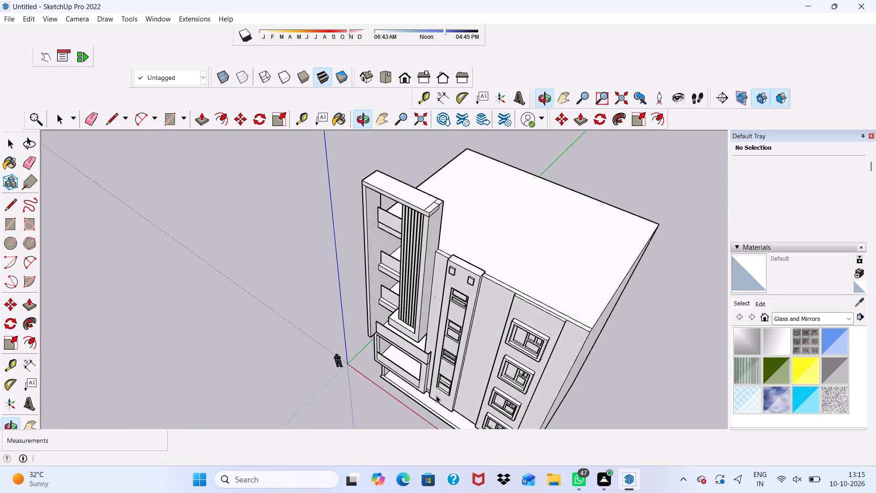
{"action": "scroll", "coordinate": [436, 393], "scroll_direction": "down", "scroll_amount": 1}
{"action": "scroll", "coordinate": [520, 313], "scroll_direction": "up", "scroll_amount": 16}
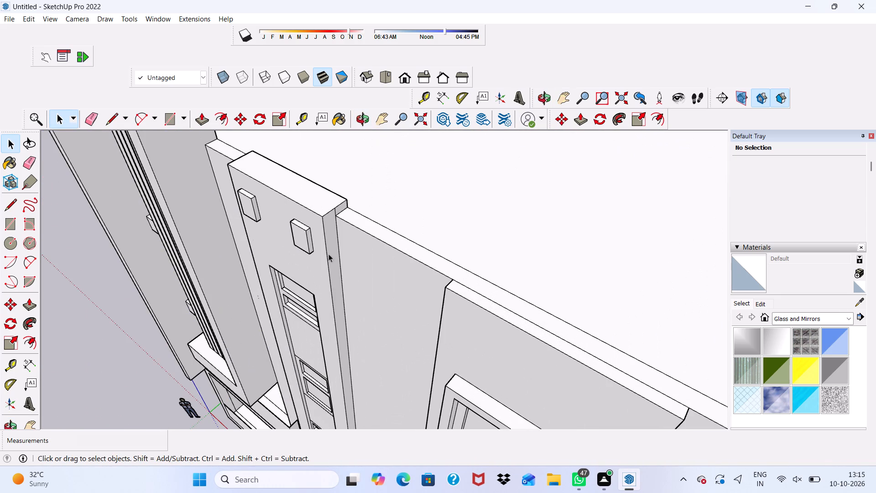
{"action": "left_click", "coordinate": [87, 119]}
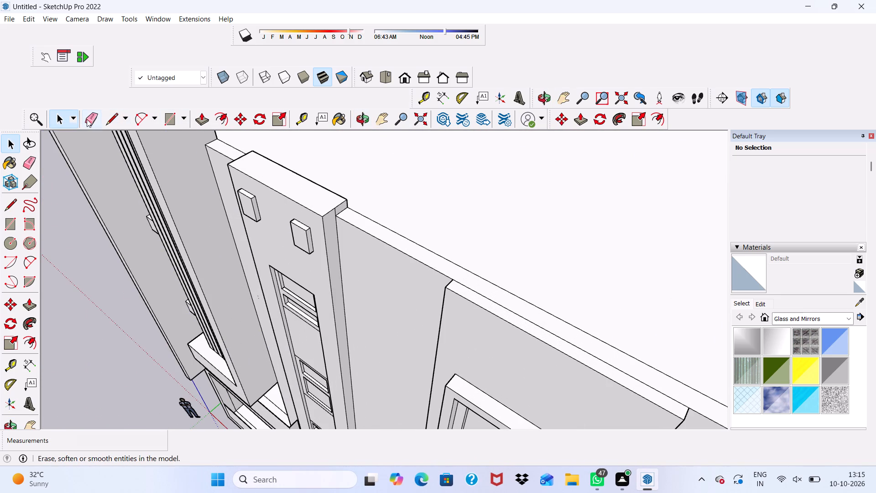
{"action": "scroll", "coordinate": [359, 236], "scroll_direction": "up", "scroll_amount": 6}
{"action": "left_click_drag", "start_coordinate": [332, 197], "coordinate": [325, 199]}
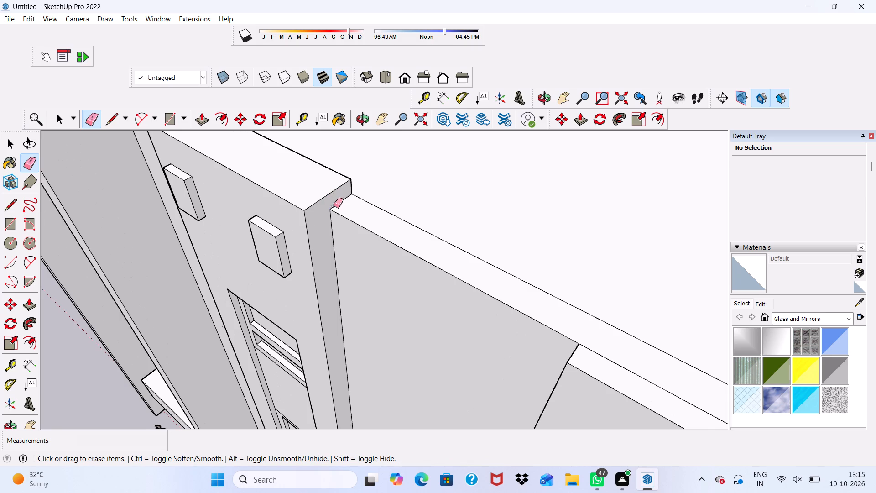
{"action": "scroll", "coordinate": [388, 231], "scroll_direction": "down", "scroll_amount": 3}
{"action": "key", "text": "space"}
Push/Pull the top face of the window wall panel up 5", level with the narrow projecting panel's top.
{"action": "scroll", "coordinate": [472, 261], "scroll_direction": "up", "scroll_amount": 1}
{"action": "scroll", "coordinate": [521, 339], "scroll_direction": "down", "scroll_amount": 1}
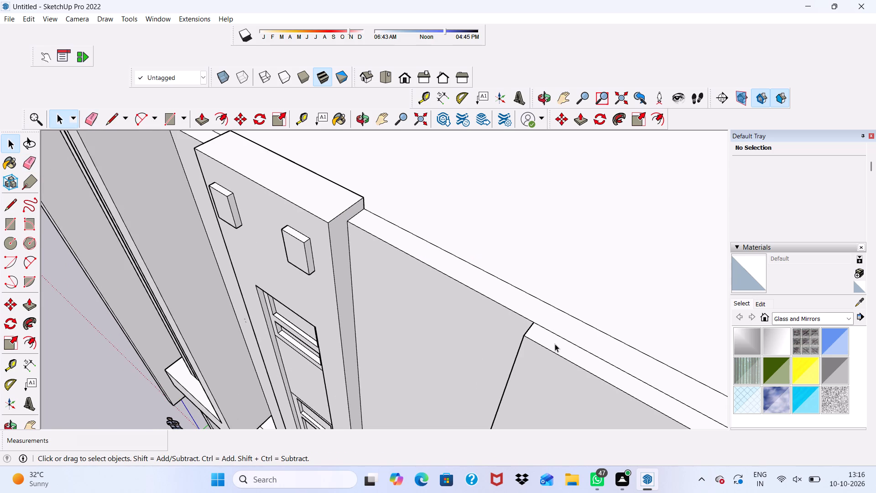
{"action": "left_click", "coordinate": [555, 345]}
{"action": "left_click", "coordinate": [203, 117]}
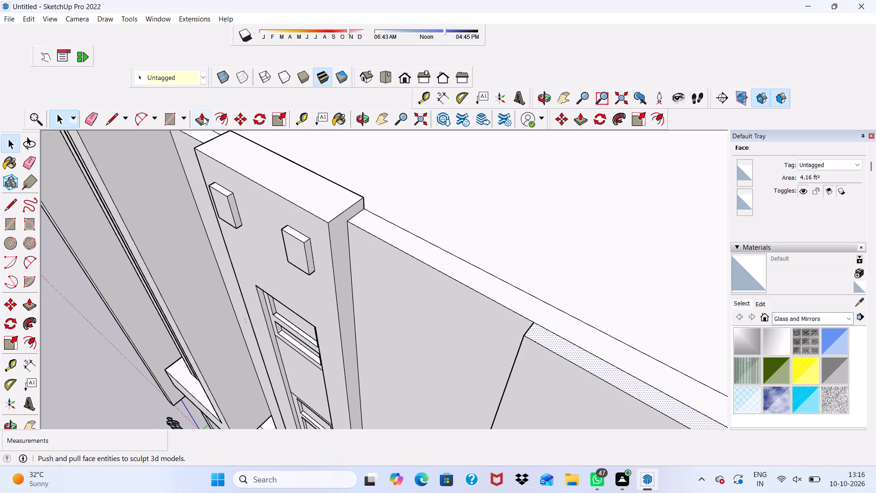
{"action": "left_click", "coordinate": [543, 339]}
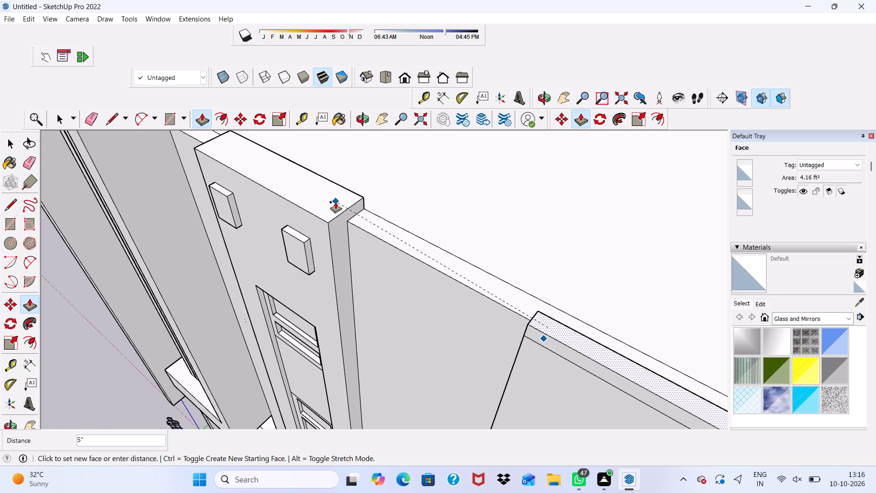
{"action": "left_click", "coordinate": [337, 207]}
Push/Pull the back face of the window panel's raised top strip 9" across the roof wall to its inner line.
{"action": "scroll", "coordinate": [337, 207], "scroll_direction": "down", "scroll_amount": 10}
{"action": "middle_click_drag", "start_coordinate": [437, 297], "coordinate": [335, 304]}
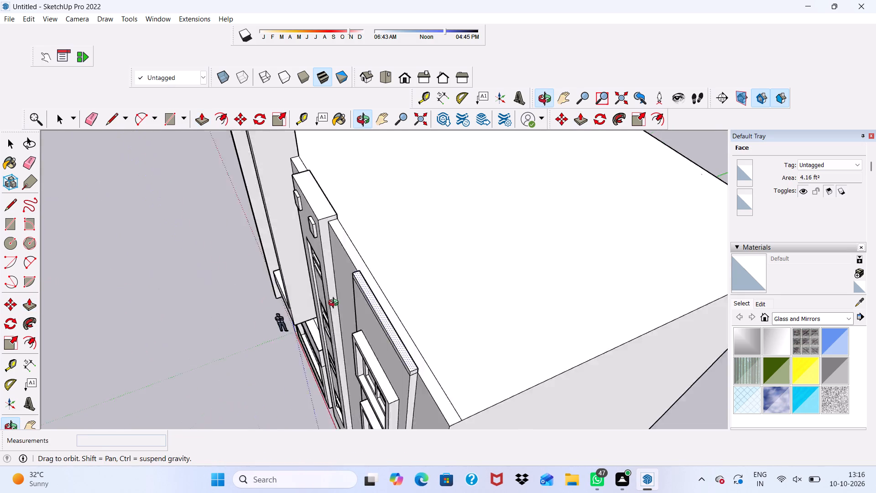
{"action": "middle_click_drag", "start_coordinate": [335, 304], "coordinate": [217, 255]}
{"action": "scroll", "coordinate": [234, 221], "scroll_direction": "up", "scroll_amount": 9}
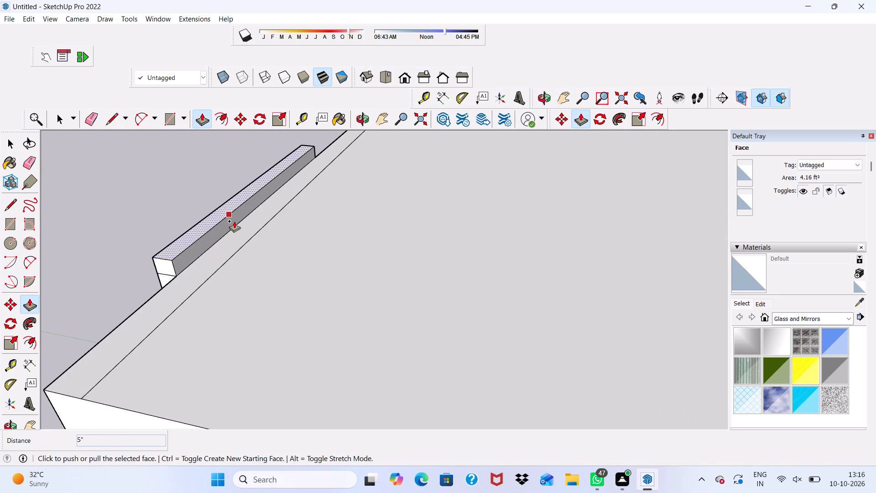
{"action": "key", "text": "space"}
{"action": "scroll", "coordinate": [234, 221], "scroll_direction": "up", "scroll_amount": 3}
{"action": "left_click", "coordinate": [224, 220]}
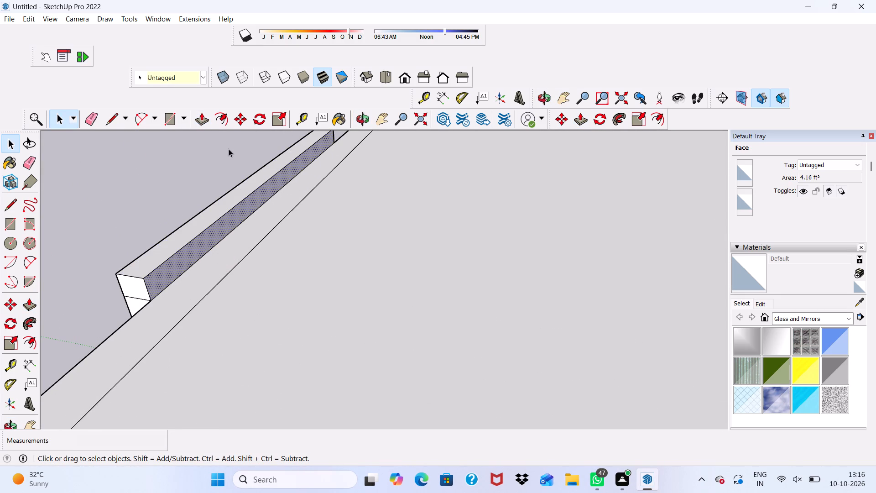
{"action": "left_click", "coordinate": [200, 113]}
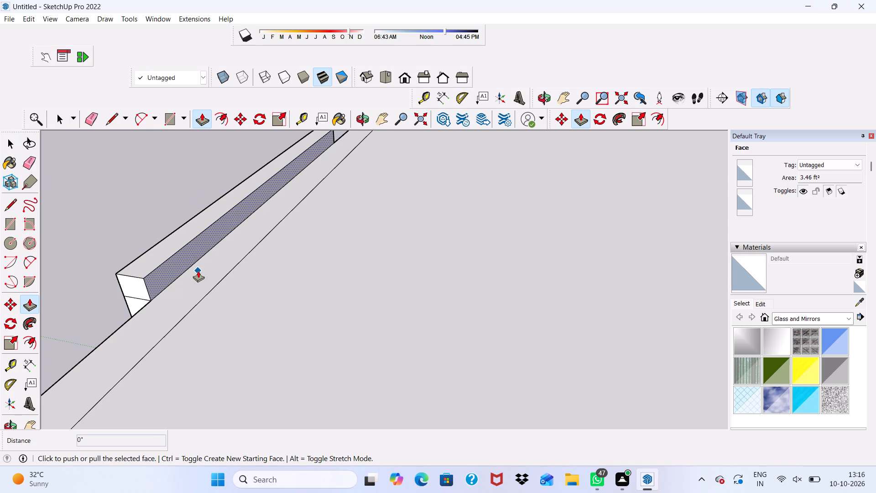
{"action": "left_click", "coordinate": [189, 256]}
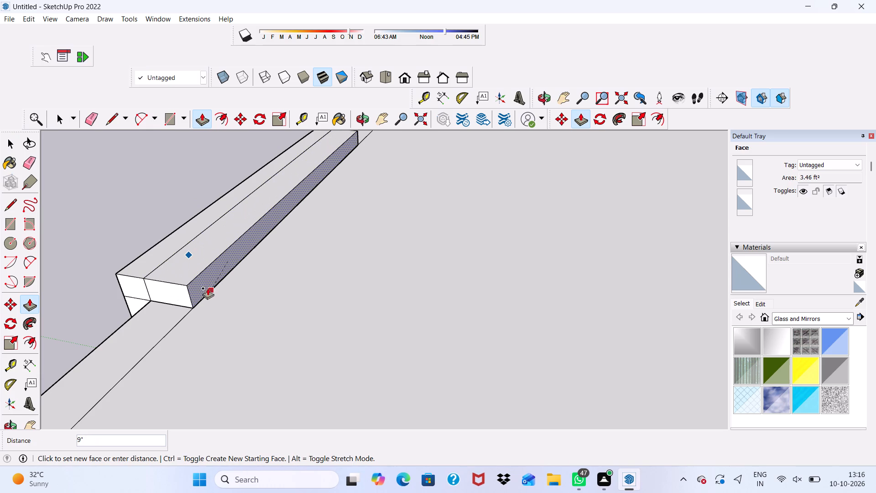
{"action": "left_click", "coordinate": [208, 292]}
Erase the leftover dividing edges on both ends and the top of the window panel's raised cap.
{"action": "scroll", "coordinate": [151, 277], "scroll_direction": "down", "scroll_amount": 4}
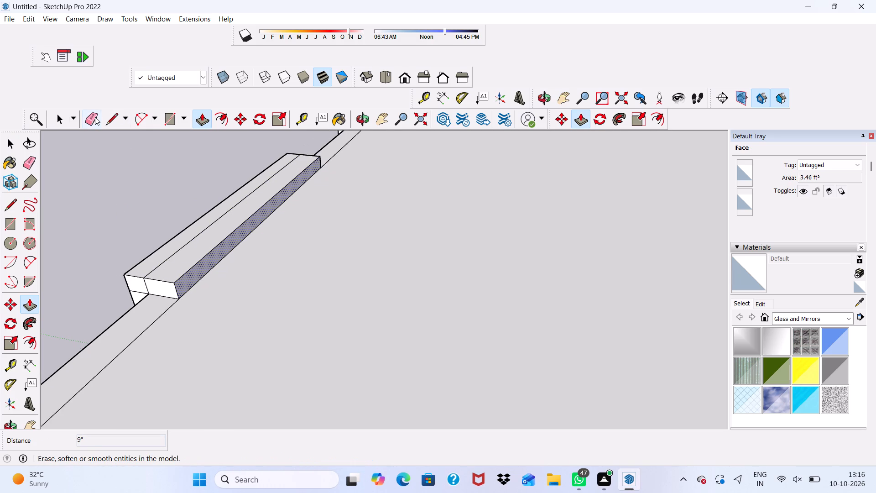
{"action": "left_click", "coordinate": [94, 117]}
{"action": "scroll", "coordinate": [123, 321], "scroll_direction": "up", "scroll_amount": 8}
{"action": "left_click_drag", "start_coordinate": [166, 262], "coordinate": [151, 261]}
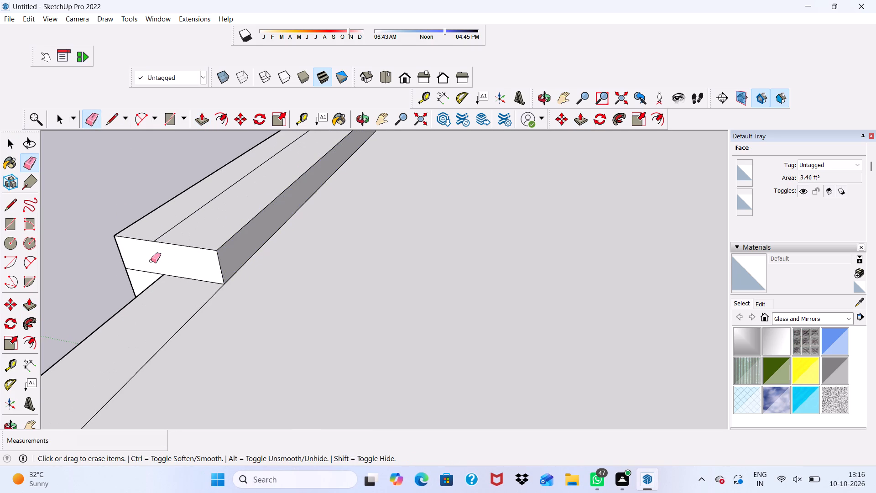
{"action": "left_click_drag", "start_coordinate": [135, 267], "coordinate": [135, 282]}
{"action": "left_click_drag", "start_coordinate": [165, 223], "coordinate": [170, 226]}
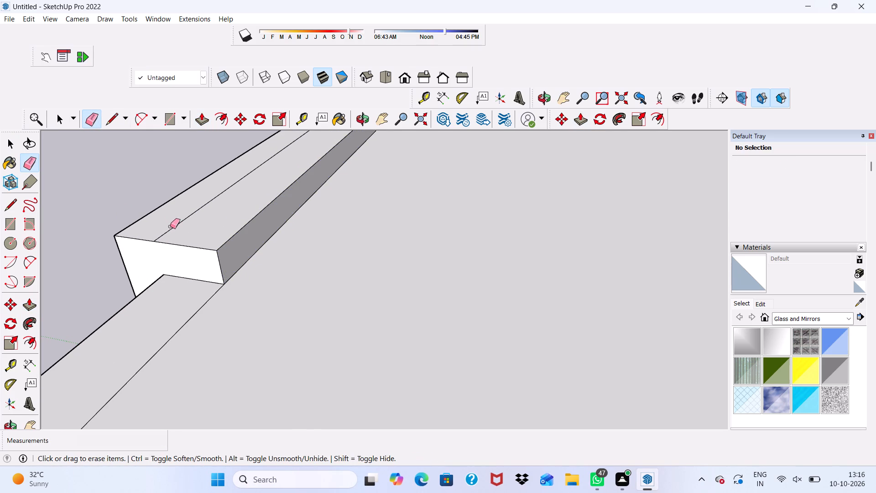
{"action": "left_click_drag", "start_coordinate": [170, 226], "coordinate": [172, 228]}
{"action": "scroll", "coordinate": [172, 228], "scroll_direction": "down", "scroll_amount": 20}
{"action": "middle_click_drag", "start_coordinate": [204, 302], "coordinate": [469, 362]}
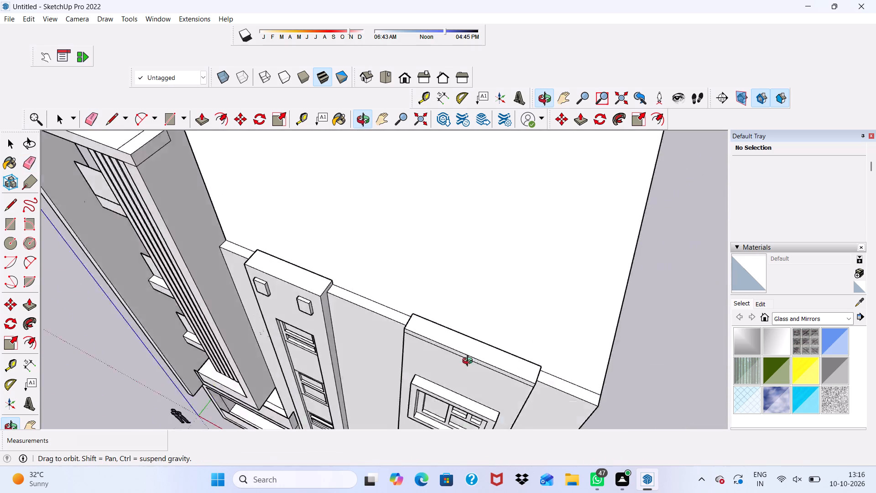
{"action": "middle_click_drag", "start_coordinate": [469, 362], "coordinate": [589, 310]}
{"action": "scroll", "coordinate": [460, 240], "scroll_direction": "up", "scroll_amount": 14}
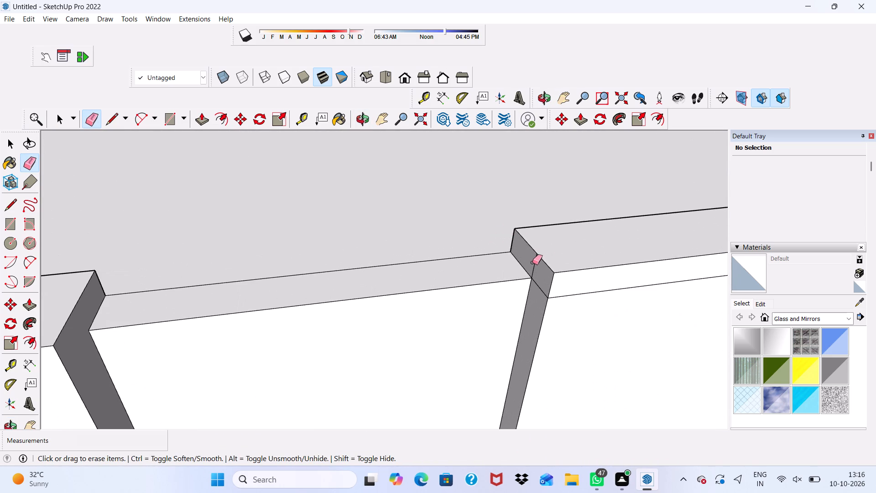
{"action": "left_click_drag", "start_coordinate": [532, 262], "coordinate": [536, 268]}
{"action": "key", "text": "space"}
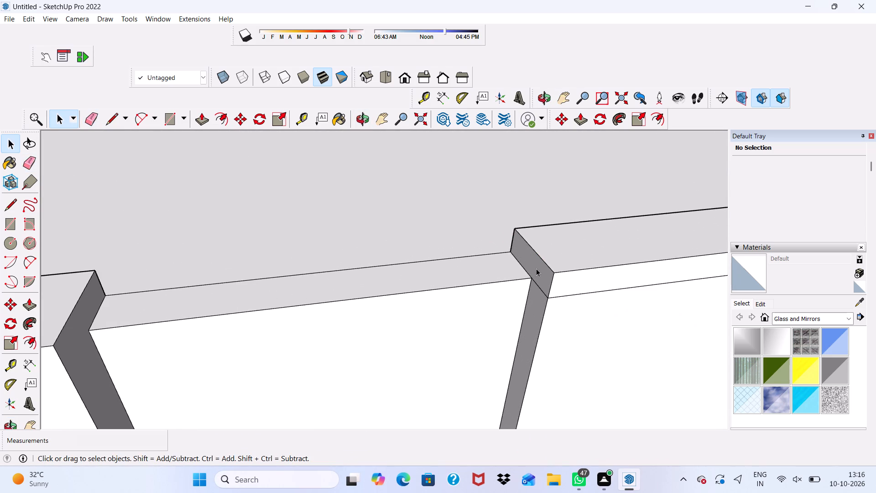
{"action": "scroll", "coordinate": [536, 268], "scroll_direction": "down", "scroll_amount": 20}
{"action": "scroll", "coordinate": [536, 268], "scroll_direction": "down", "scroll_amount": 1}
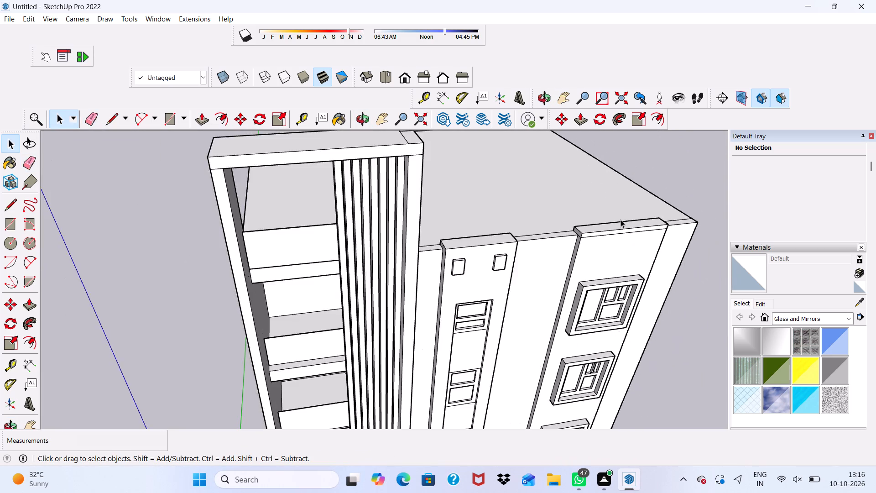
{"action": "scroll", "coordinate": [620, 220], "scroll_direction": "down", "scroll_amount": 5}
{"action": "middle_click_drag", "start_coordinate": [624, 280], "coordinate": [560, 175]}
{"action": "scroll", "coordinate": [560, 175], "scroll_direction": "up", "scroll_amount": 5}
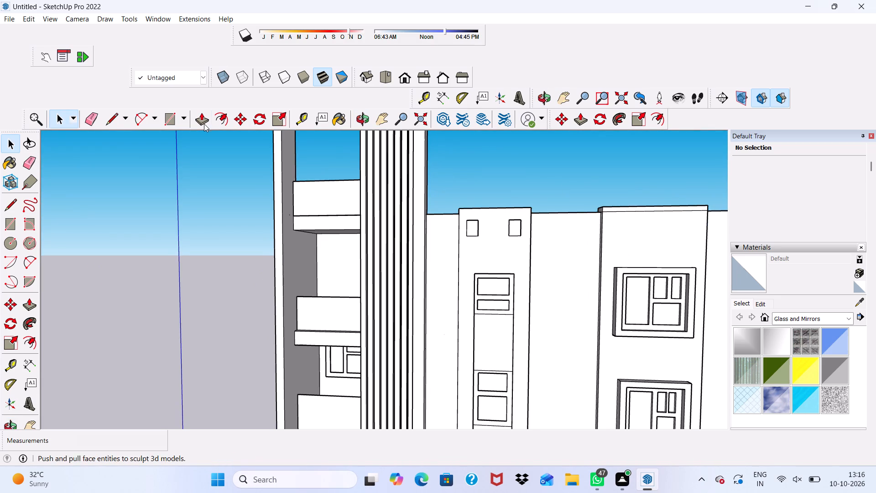
Draw a small rectangle about 1' 1 1/4" by 8 3/16" on the window wall panel, just below its raised cap near the inner edge.
{"action": "left_click", "coordinate": [172, 122]}
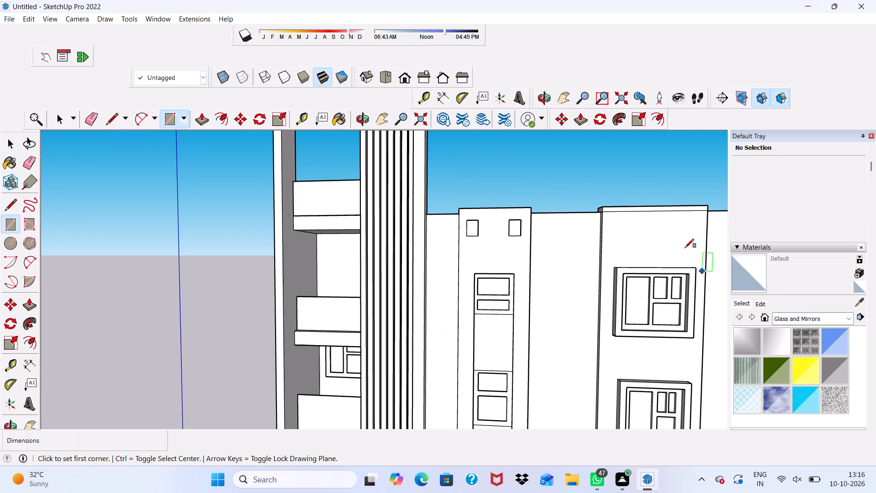
{"action": "scroll", "coordinate": [642, 228], "scroll_direction": "up", "scroll_amount": 12}
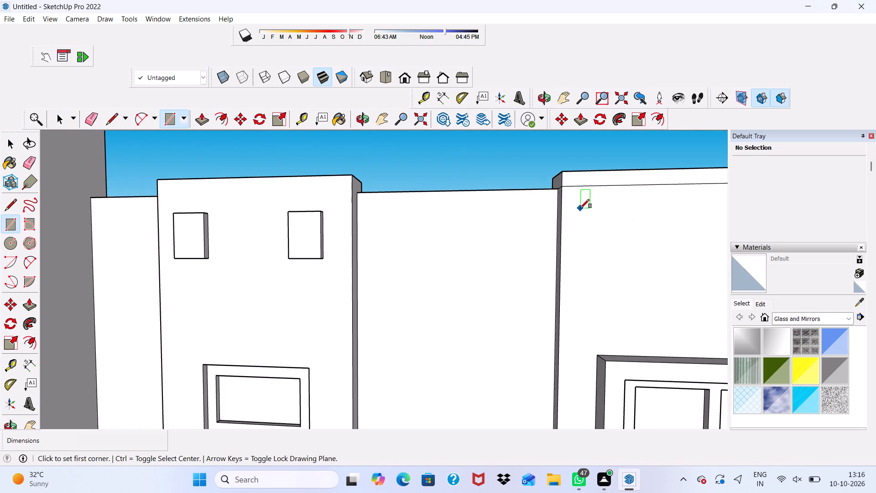
{"action": "left_click", "coordinate": [580, 208]}
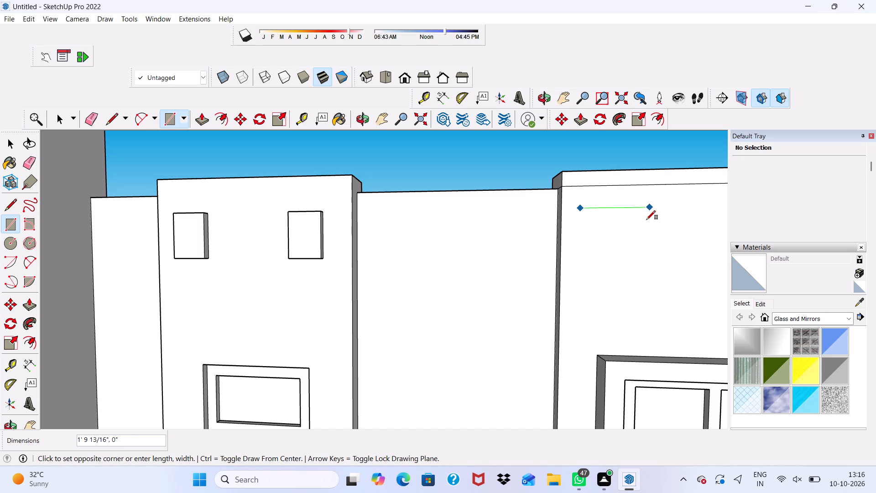
{"action": "left_click", "coordinate": [618, 232]}
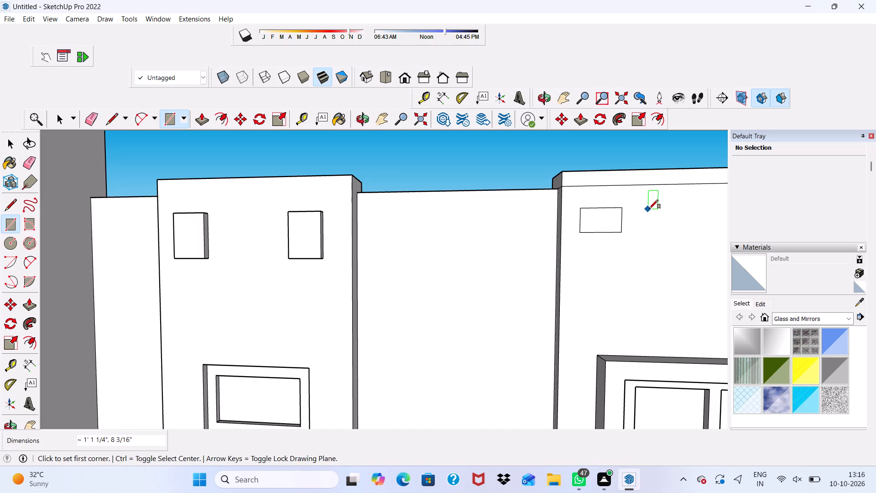
{"action": "scroll", "coordinate": [646, 212], "scroll_direction": "down", "scroll_amount": 13}
{"action": "key", "text": "space"}
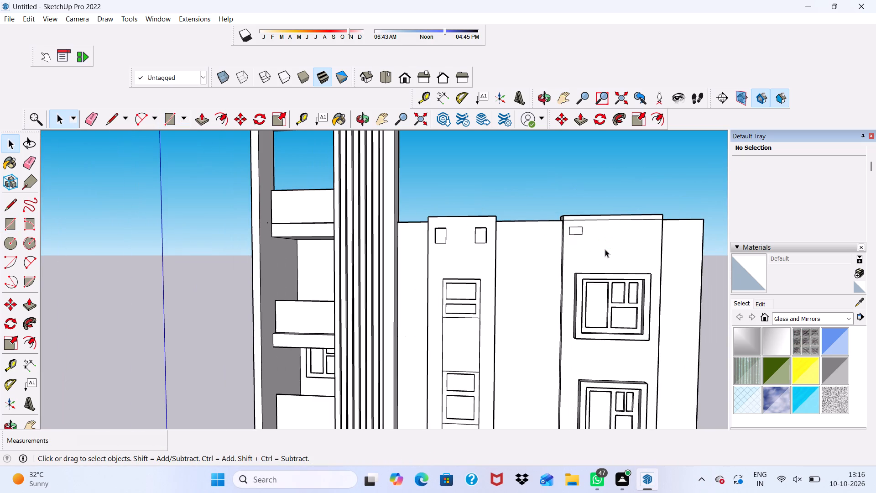
Copy the small rectangle about 1' 8 9/16" sideways along the top of the window wall panel.
{"action": "scroll", "coordinate": [603, 249], "scroll_direction": "up", "scroll_amount": 3}
{"action": "double_click", "coordinate": [566, 223]}
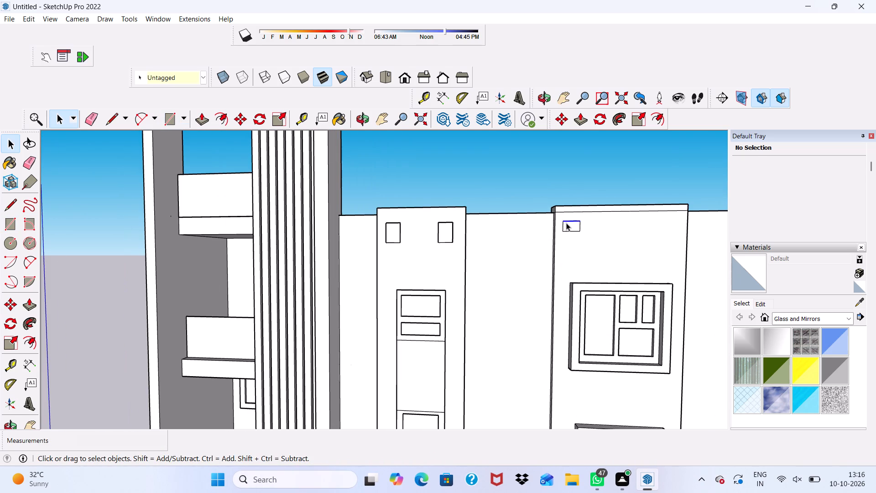
{"action": "left_click", "coordinate": [700, 173]}
{"action": "scroll", "coordinate": [556, 253], "scroll_direction": "up", "scroll_amount": 3}
{"action": "scroll", "coordinate": [575, 214], "scroll_direction": "up", "scroll_amount": 1}
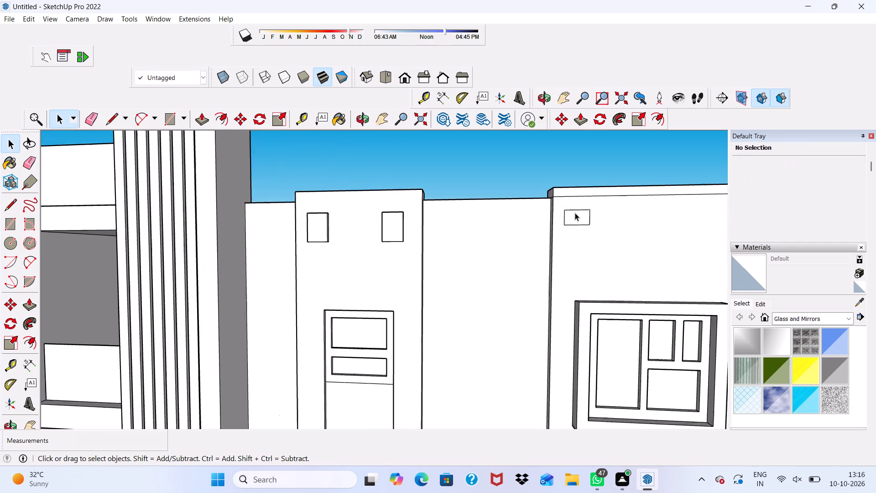
{"action": "scroll", "coordinate": [575, 213], "scroll_direction": "up", "scroll_amount": 1}
{"action": "left_click", "coordinate": [575, 212]}
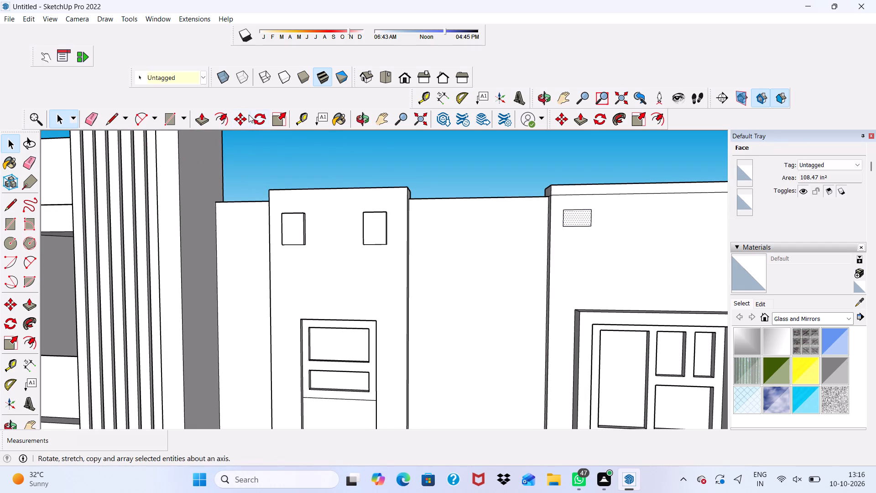
{"action": "left_click", "coordinate": [239, 117]}
{"action": "left_click", "coordinate": [581, 220]}
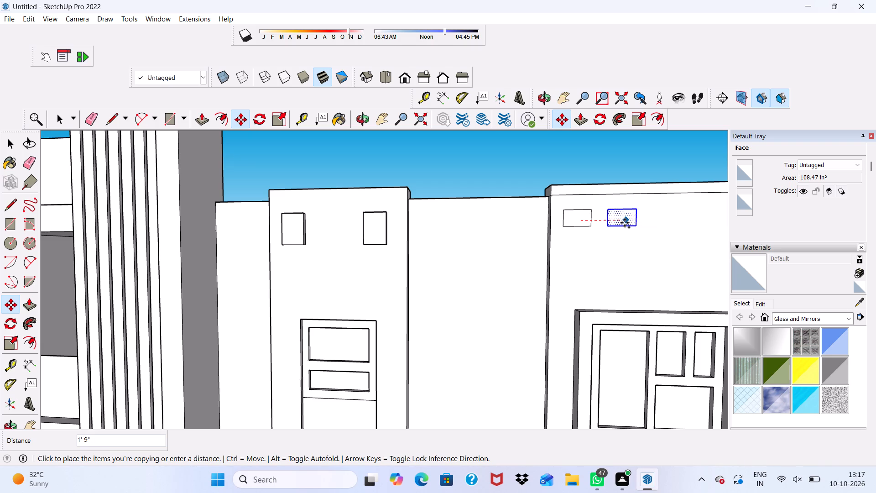
{"action": "left_click", "coordinate": [625, 223]}
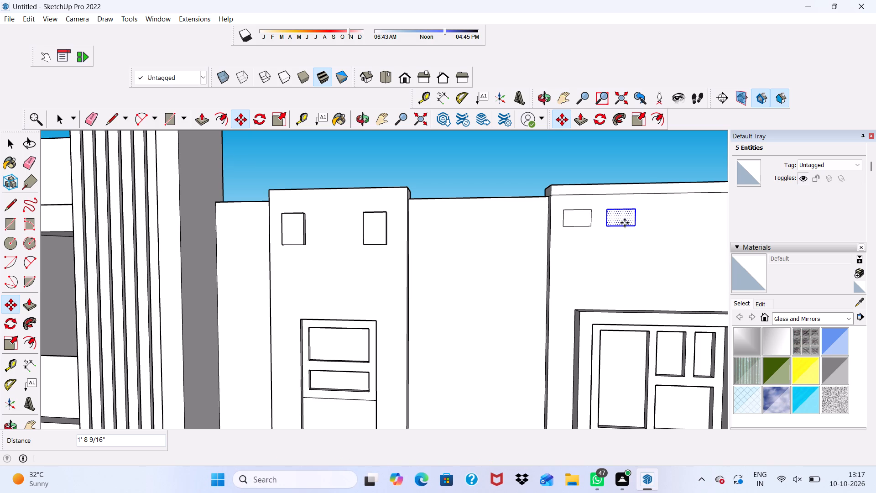
Continue the row with three more copies toward the panel's outer edge, spaced about 1' 7 3/8", 1' 5 5/8" and 1' 6 15/16".
{"action": "scroll", "coordinate": [572, 208], "scroll_direction": "down", "scroll_amount": 15}
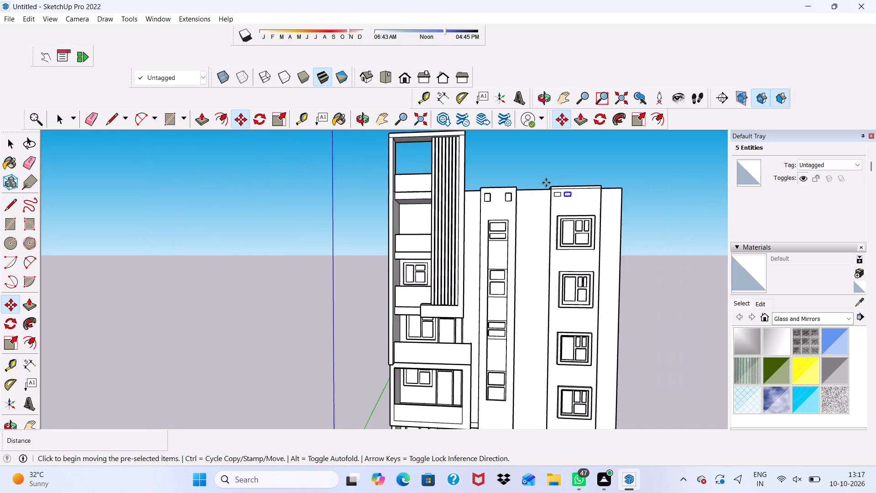
{"action": "scroll", "coordinate": [546, 183], "scroll_direction": "down", "scroll_amount": 6}
{"action": "scroll", "coordinate": [550, 195], "scroll_direction": "up", "scroll_amount": 5}
{"action": "scroll", "coordinate": [550, 195], "scroll_direction": "down", "scroll_amount": 3}
{"action": "scroll", "coordinate": [550, 195], "scroll_direction": "up", "scroll_amount": 3}
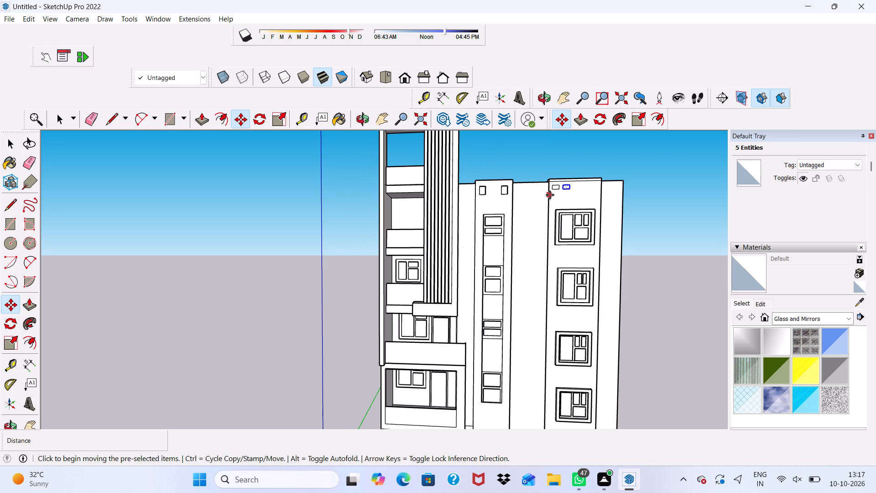
{"action": "scroll", "coordinate": [532, 197], "scroll_direction": "down", "scroll_amount": 7}
{"action": "scroll", "coordinate": [538, 199], "scroll_direction": "up", "scroll_amount": 1}
{"action": "scroll", "coordinate": [602, 189], "scroll_direction": "up", "scroll_amount": 10}
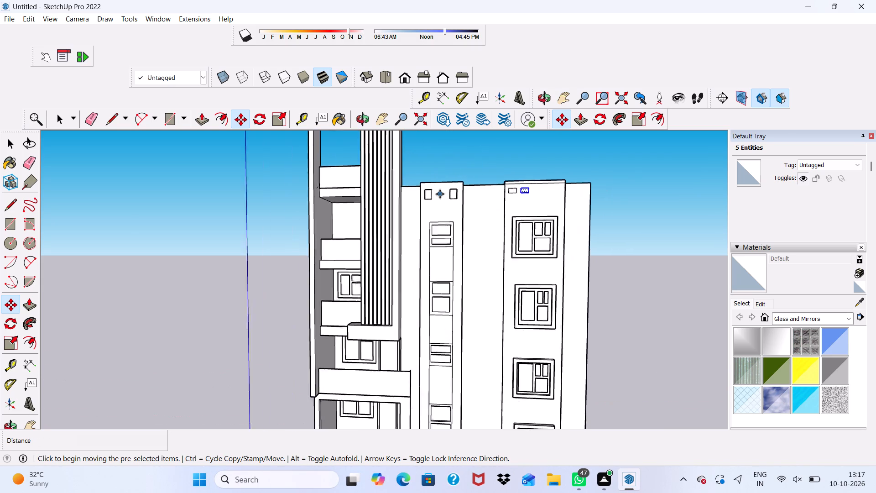
{"action": "scroll", "coordinate": [440, 194], "scroll_direction": "up", "scroll_amount": 3}
{"action": "scroll", "coordinate": [631, 193], "scroll_direction": "up", "scroll_amount": 5}
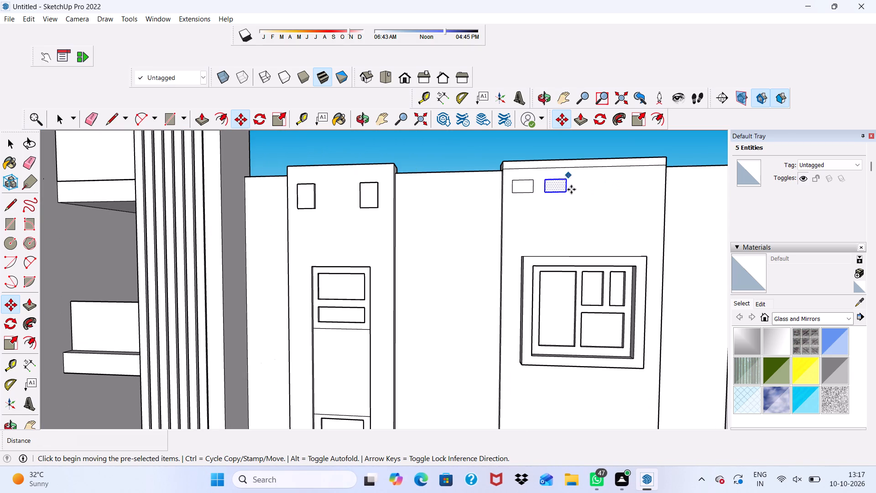
{"action": "scroll", "coordinate": [573, 198], "scroll_direction": "up", "scroll_amount": 4}
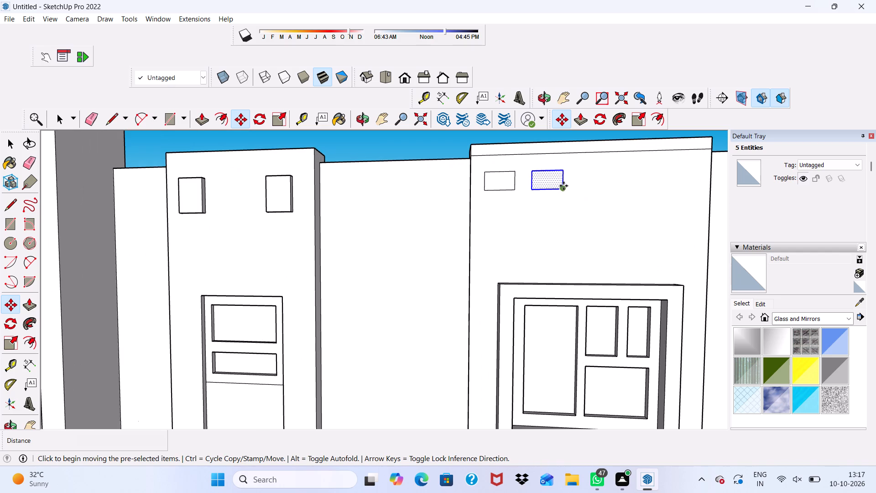
{"action": "left_click", "coordinate": [563, 186]}
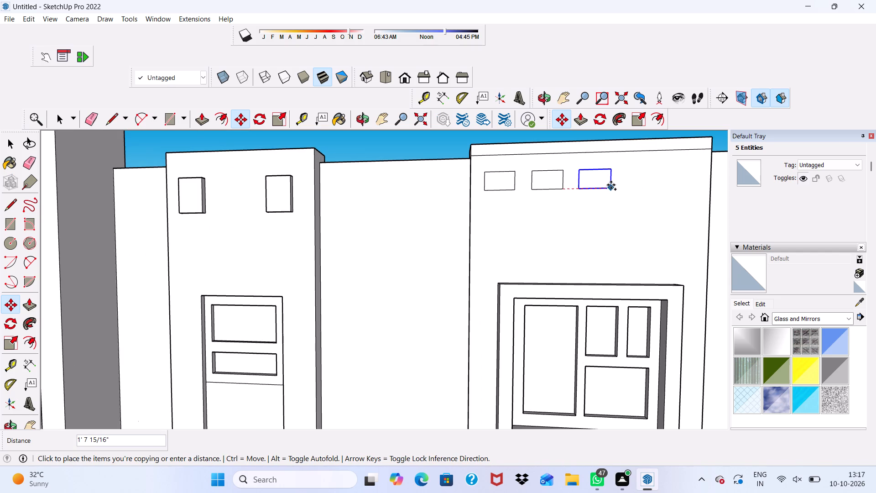
{"action": "left_click", "coordinate": [610, 185]}
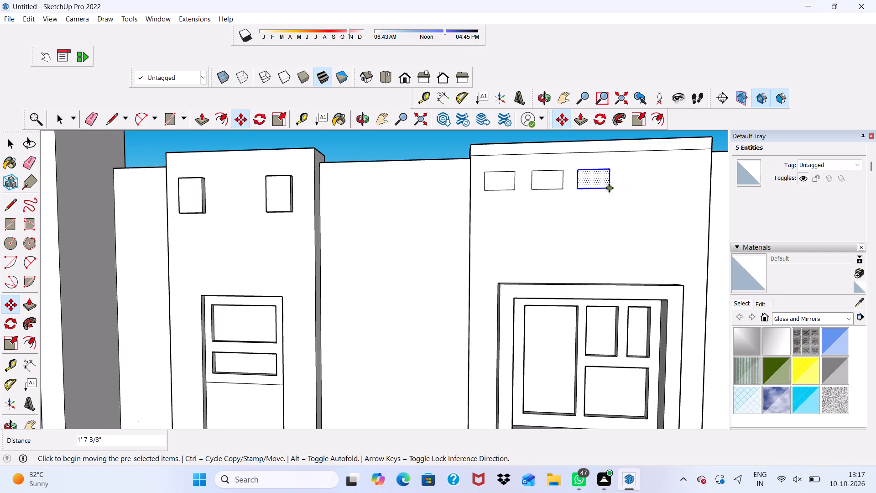
{"action": "left_click", "coordinate": [609, 188]}
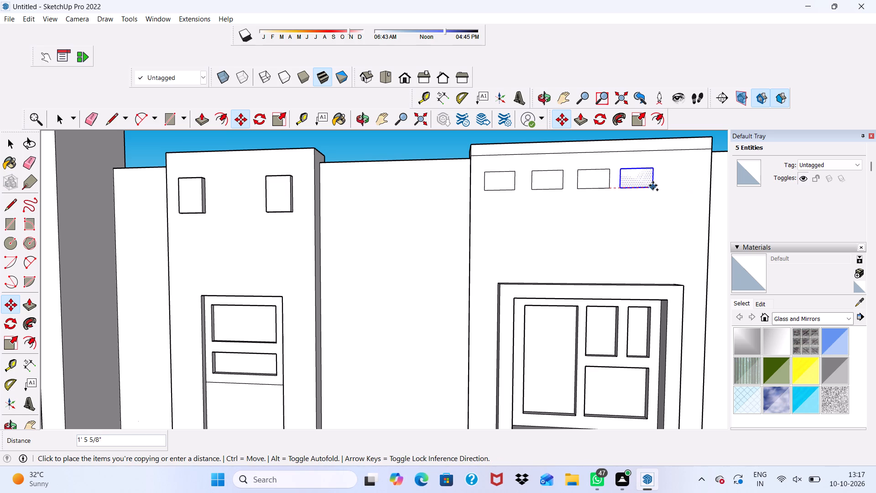
{"action": "left_click", "coordinate": [653, 185]}
{"action": "left_click", "coordinate": [653, 185]}
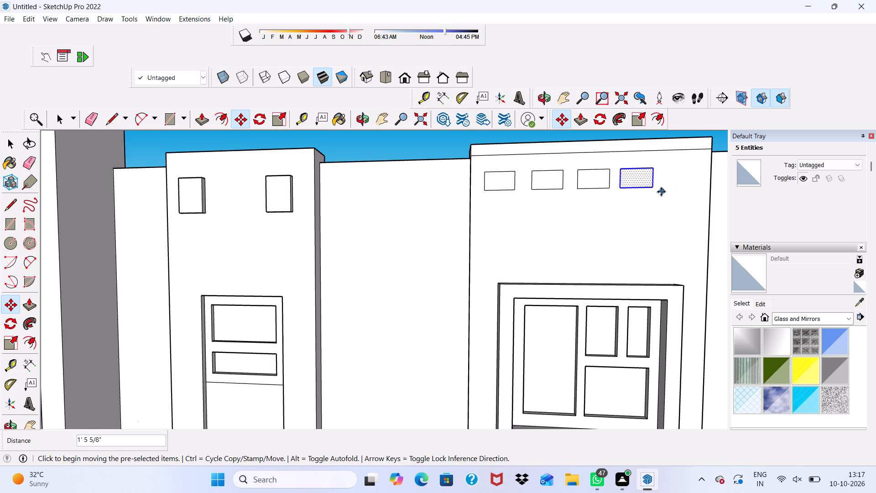
{"action": "left_click", "coordinate": [656, 186]}
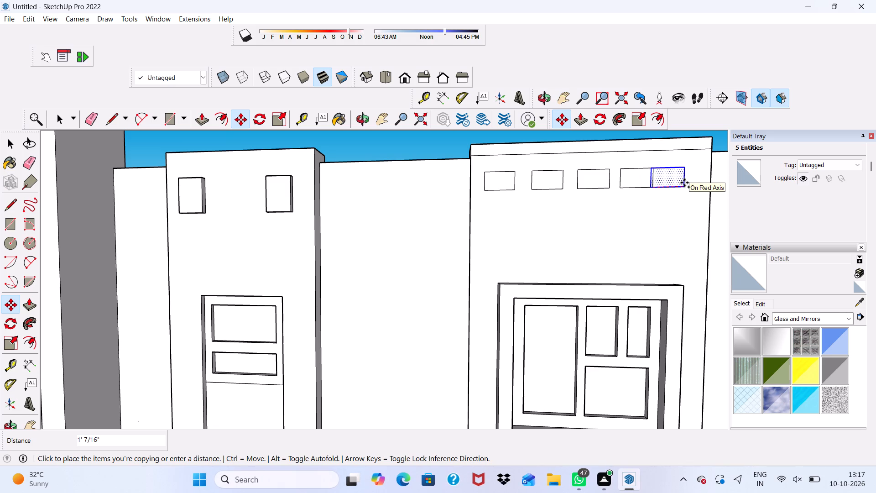
{"action": "left_click", "coordinate": [701, 184]}
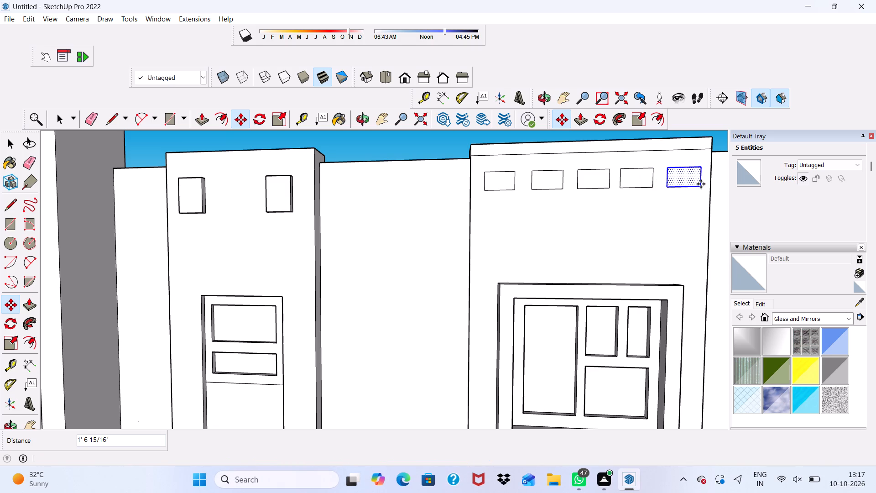
{"action": "key", "text": "space"}
Push/Pull the first rectangle in the row, nearest the panel's inner edge, 3" outward.
{"action": "scroll", "coordinate": [634, 119], "scroll_direction": "down", "scroll_amount": 7}
{"action": "scroll", "coordinate": [608, 143], "scroll_direction": "up", "scroll_amount": 1}
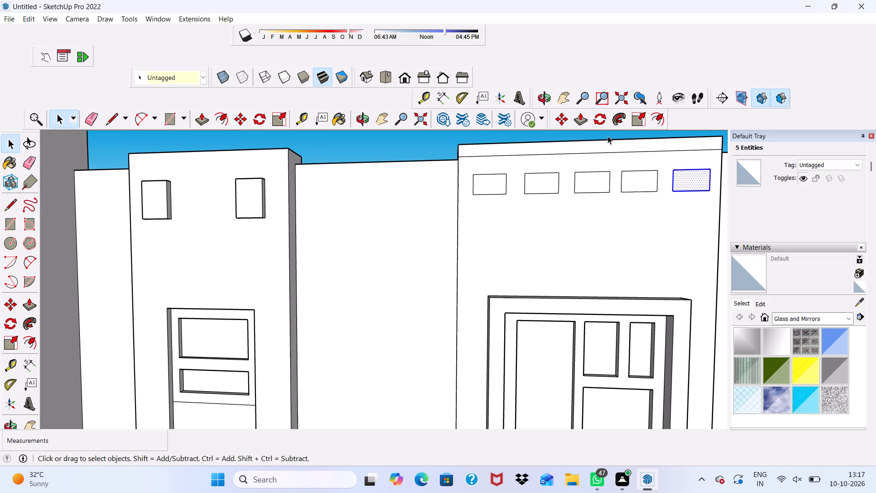
{"action": "left_click", "coordinate": [608, 136]}
{"action": "scroll", "coordinate": [608, 84], "scroll_direction": "up", "scroll_amount": 2}
{"action": "scroll", "coordinate": [608, 84], "scroll_direction": "down", "scroll_amount": 12}
{"action": "scroll", "coordinate": [516, 178], "scroll_direction": "up", "scroll_amount": 5}
{"action": "left_click", "coordinate": [524, 175]}
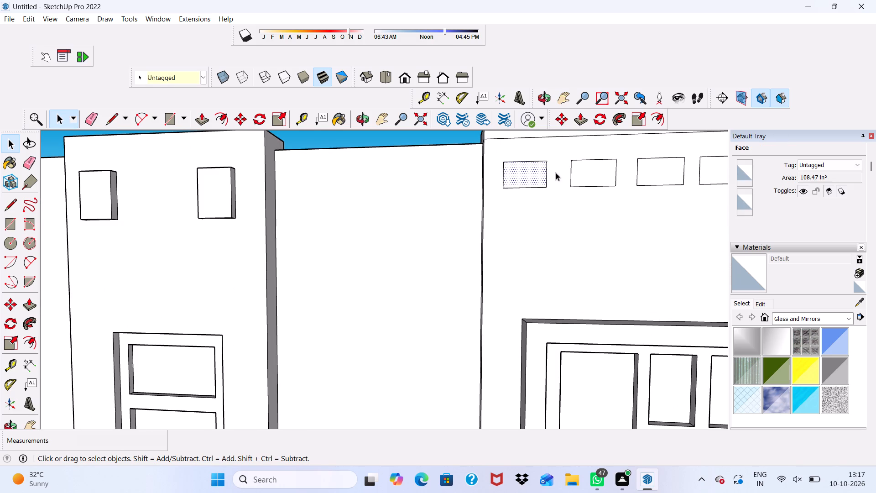
{"action": "left_click", "coordinate": [196, 123]}
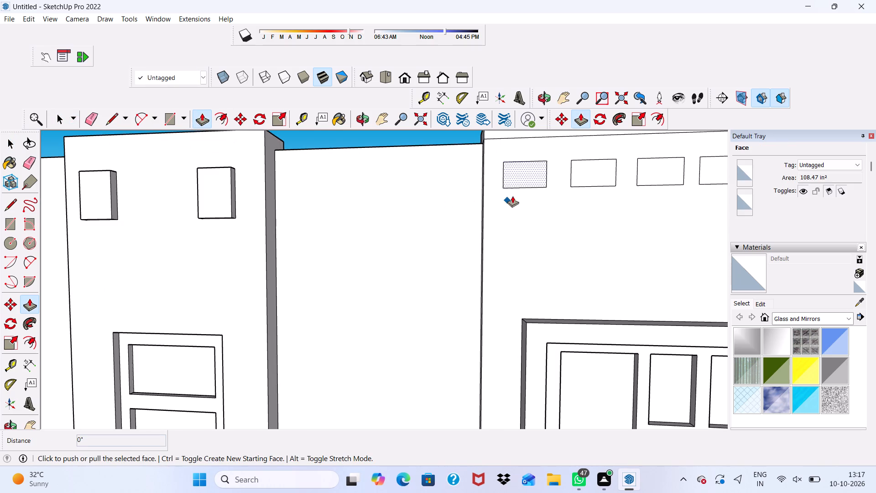
{"action": "left_click", "coordinate": [524, 175]}
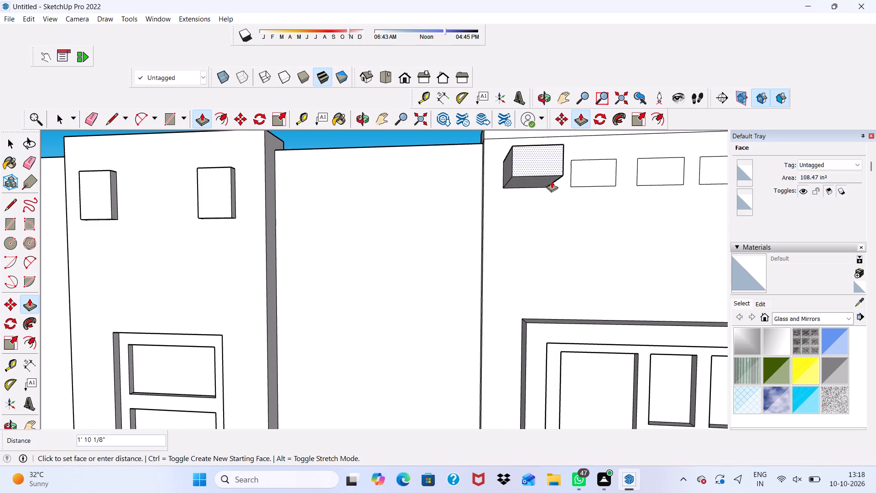
{"action": "key", "text": "3"}
{"action": "key", "text": "shift+quotedbl"}
{"action": "key", "text": "Return"}
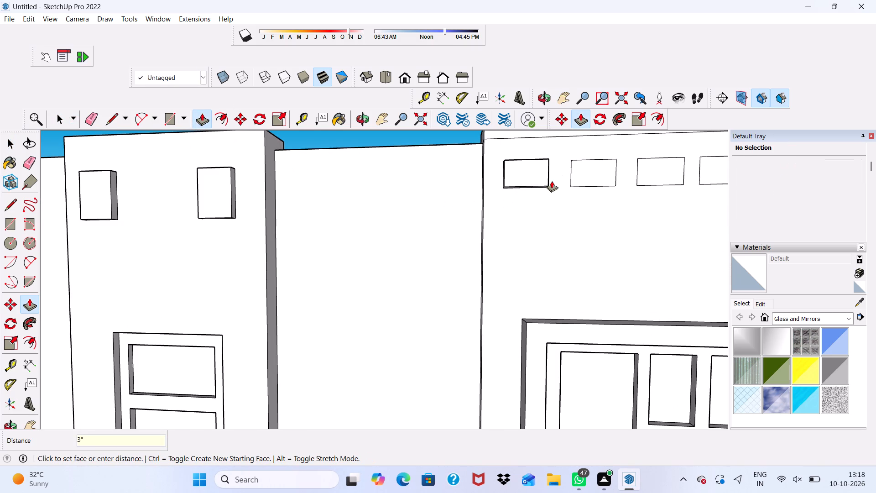
Push/Pull the other four rectangles in the row outward to match the first block's 3" projection.
{"action": "scroll", "coordinate": [552, 181], "scroll_direction": "up", "scroll_amount": 2}
{"action": "left_click", "coordinate": [605, 171]}
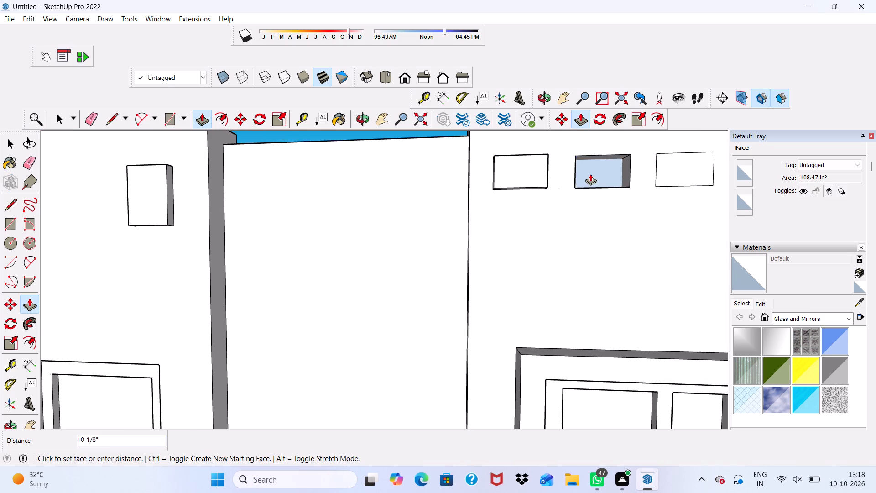
{"action": "left_click", "coordinate": [537, 161]}
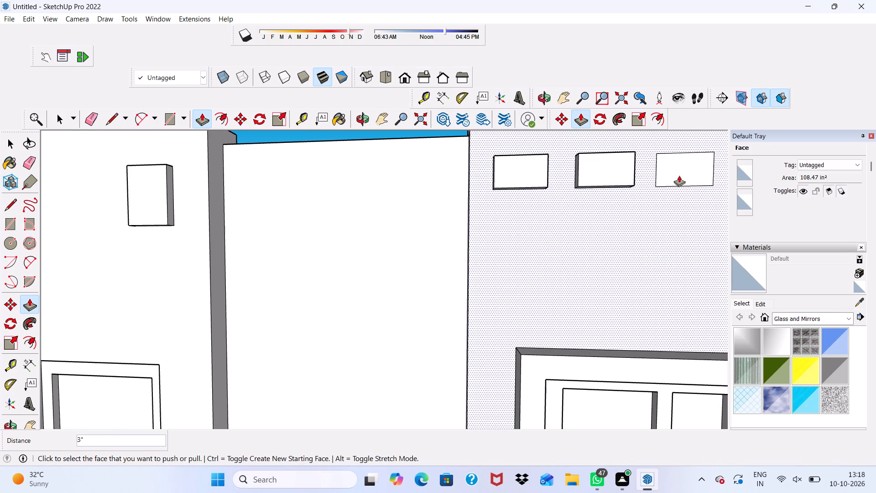
{"action": "left_click", "coordinate": [678, 167]}
{"action": "left_click", "coordinate": [625, 161]}
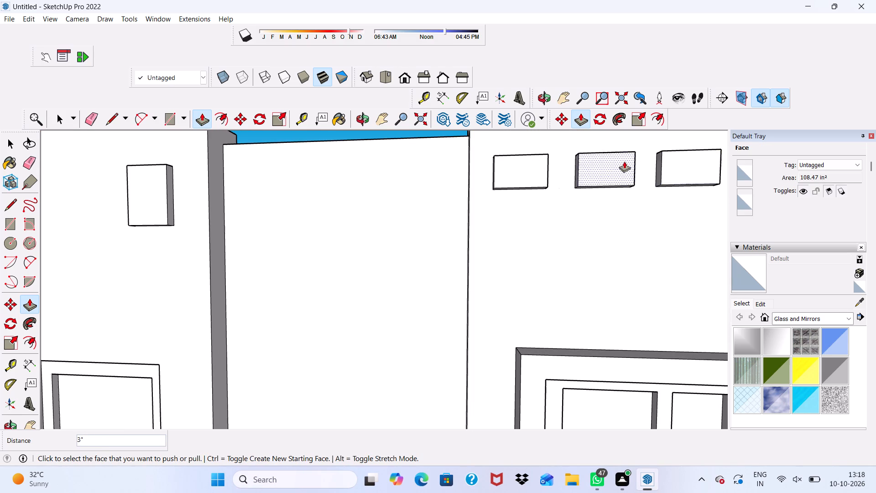
{"action": "scroll", "coordinate": [624, 161], "scroll_direction": "down", "scroll_amount": 9}
{"action": "scroll", "coordinate": [654, 152], "scroll_direction": "up", "scroll_amount": 6}
{"action": "left_click", "coordinate": [656, 155]}
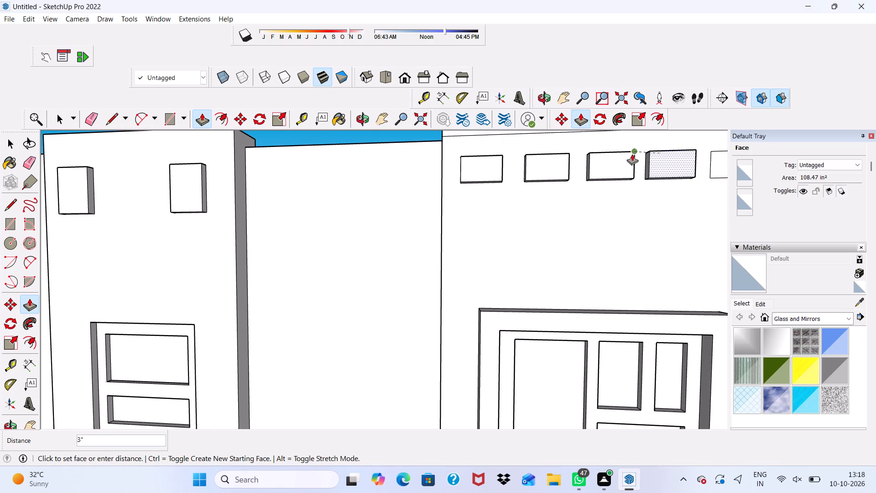
{"action": "left_click", "coordinate": [618, 156]}
{"action": "scroll", "coordinate": [482, 157], "scroll_direction": "down", "scroll_amount": 8}
{"action": "scroll", "coordinate": [608, 151], "scroll_direction": "up", "scroll_amount": 10}
{"action": "left_click", "coordinate": [600, 162]}
{"action": "left_click", "coordinate": [543, 160]}
Examine the row of projecting blocks and the whole facade from above and from a distance.
{"action": "scroll", "coordinate": [543, 160], "scroll_direction": "down", "scroll_amount": 6}
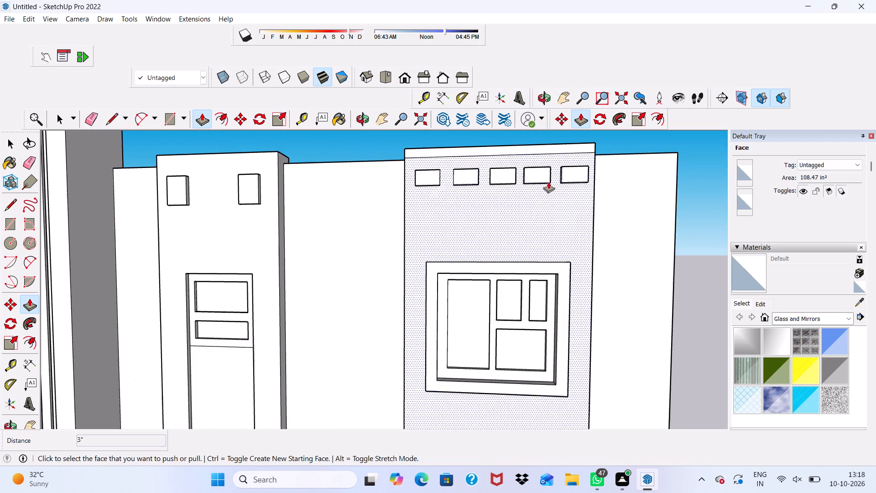
{"action": "scroll", "coordinate": [548, 182], "scroll_direction": "down", "scroll_amount": 8}
{"action": "middle_click_drag", "start_coordinate": [500, 190], "coordinate": [356, 325]}
{"action": "middle_click_drag", "start_coordinate": [360, 265], "coordinate": [391, 245]}
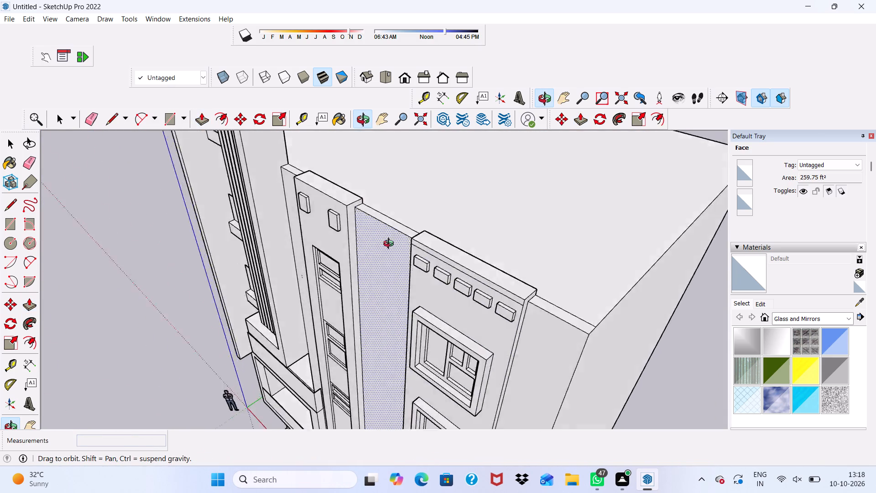
{"action": "middle_click_drag", "start_coordinate": [391, 245], "coordinate": [498, 203]}
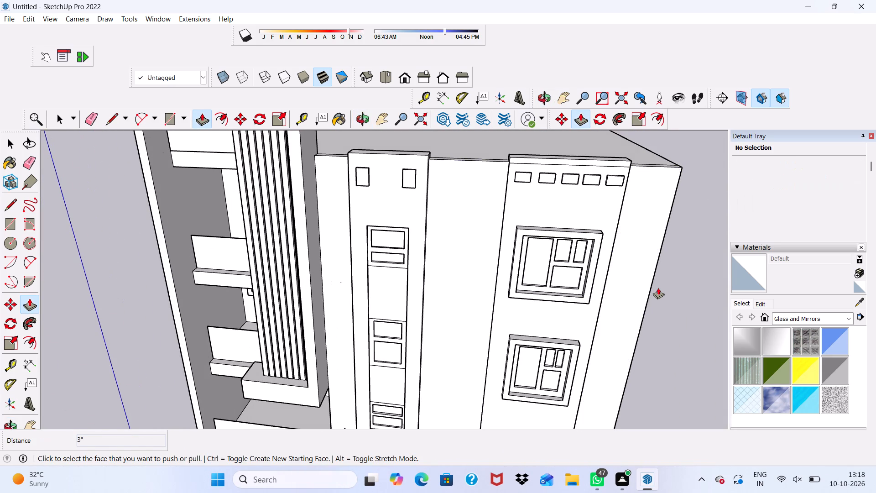
{"action": "key", "text": "space"}
{"action": "key", "text": "space"}
{"action": "scroll", "coordinate": [658, 288], "scroll_direction": "down", "scroll_amount": 5}
{"action": "scroll", "coordinate": [567, 228], "scroll_direction": "down", "scroll_amount": 4}
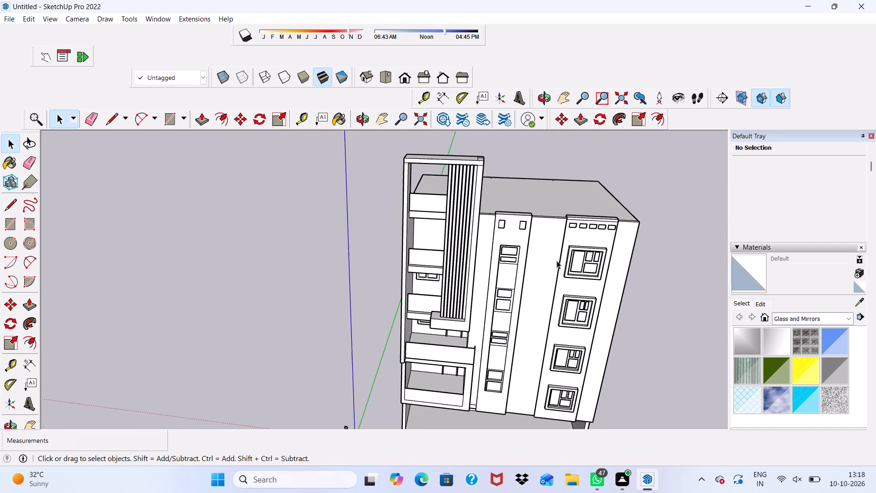
{"action": "middle_click_drag", "start_coordinate": [515, 361], "coordinate": [451, 344]}
{"action": "scroll", "coordinate": [549, 314], "scroll_direction": "up", "scroll_amount": 3}
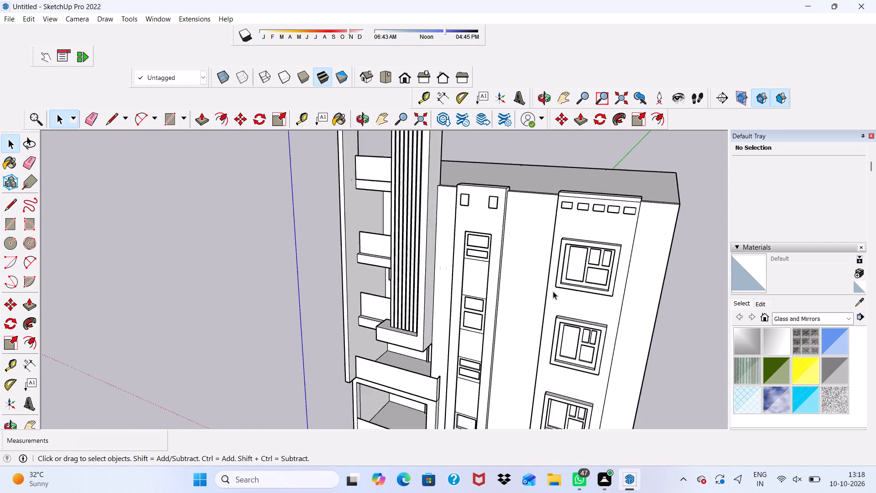
Examine the facade's window panels, balconies and ground floor from the front and from the side.
{"action": "scroll", "coordinate": [553, 291], "scroll_direction": "up", "scroll_amount": 2}
{"action": "scroll", "coordinate": [553, 291], "scroll_direction": "down", "scroll_amount": 12}
{"action": "scroll", "coordinate": [541, 343], "scroll_direction": "up", "scroll_amount": 12}
{"action": "scroll", "coordinate": [535, 341], "scroll_direction": "down", "scroll_amount": 6}
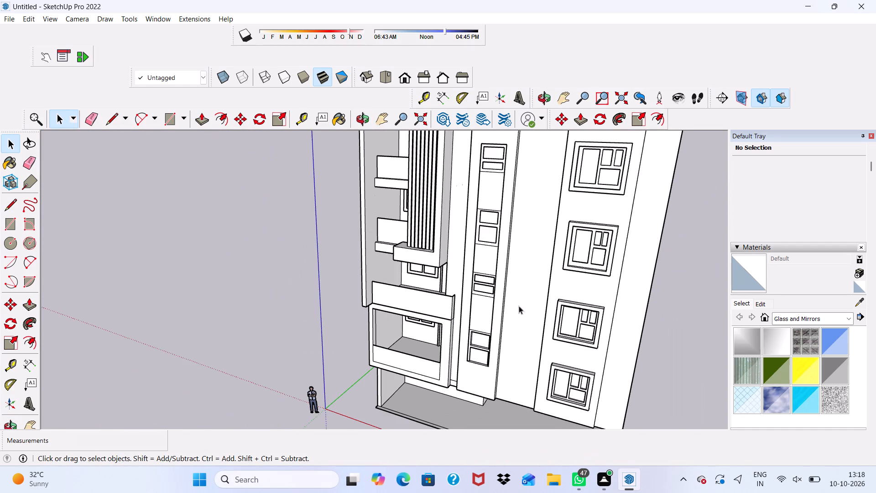
{"action": "scroll", "coordinate": [451, 396], "scroll_direction": "up", "scroll_amount": 4}
{"action": "scroll", "coordinate": [428, 361], "scroll_direction": "down", "scroll_amount": 4}
{"action": "middle_click_drag", "start_coordinate": [414, 356], "coordinate": [660, 358]}
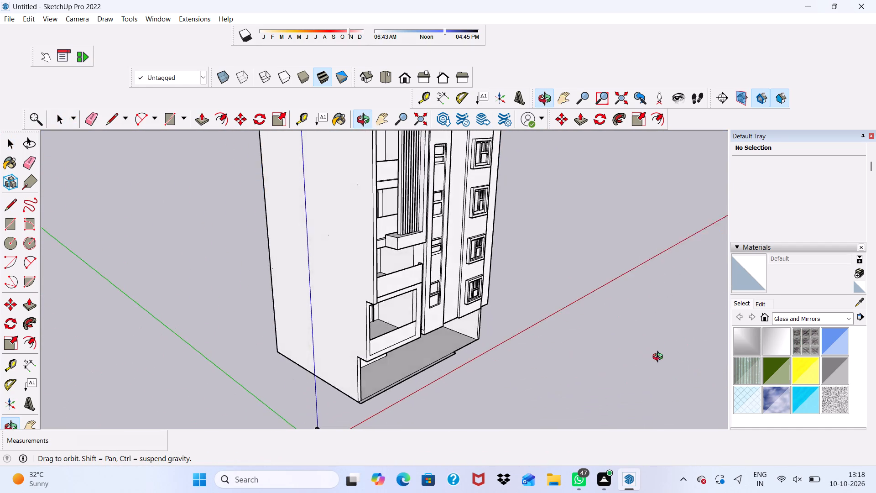
{"action": "middle_click_drag", "start_coordinate": [660, 358], "coordinate": [618, 372]}
{"action": "scroll", "coordinate": [527, 285], "scroll_direction": "down", "scroll_amount": 5}
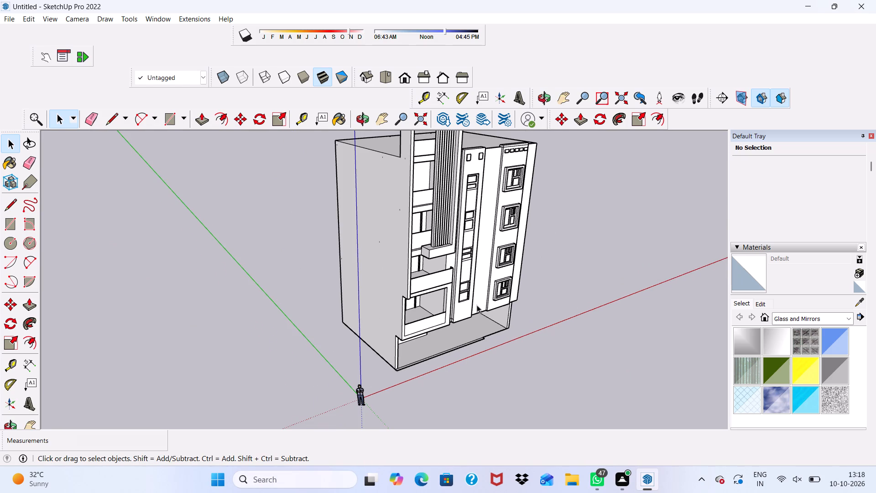
Erase the leftover edges crossing the lower end of the narrow recessed strip and panel side beside the lowest framed balcony.
{"action": "scroll", "coordinate": [499, 294], "scroll_direction": "up", "scroll_amount": 5}
{"action": "middle_click_drag", "start_coordinate": [469, 357], "coordinate": [422, 312]}
{"action": "scroll", "coordinate": [429, 310], "scroll_direction": "up", "scroll_amount": 11}
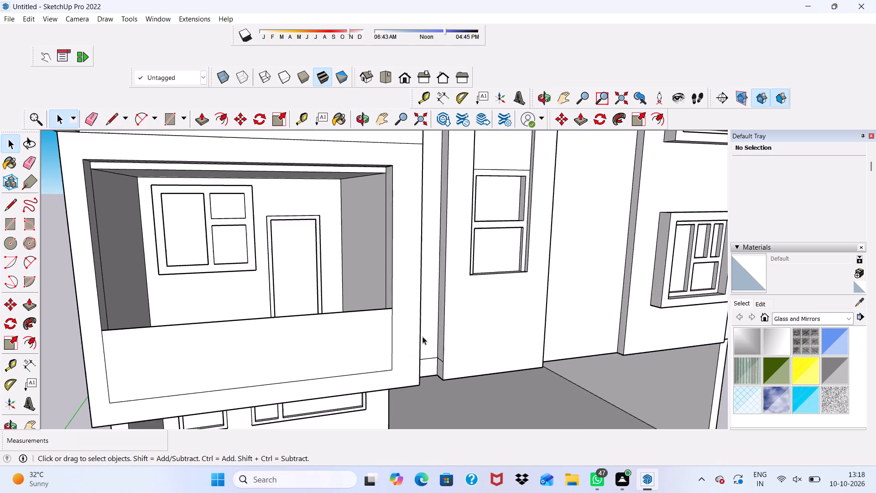
{"action": "scroll", "coordinate": [279, 215], "scroll_direction": "up", "scroll_amount": 3}
{"action": "left_click", "coordinate": [89, 121]}
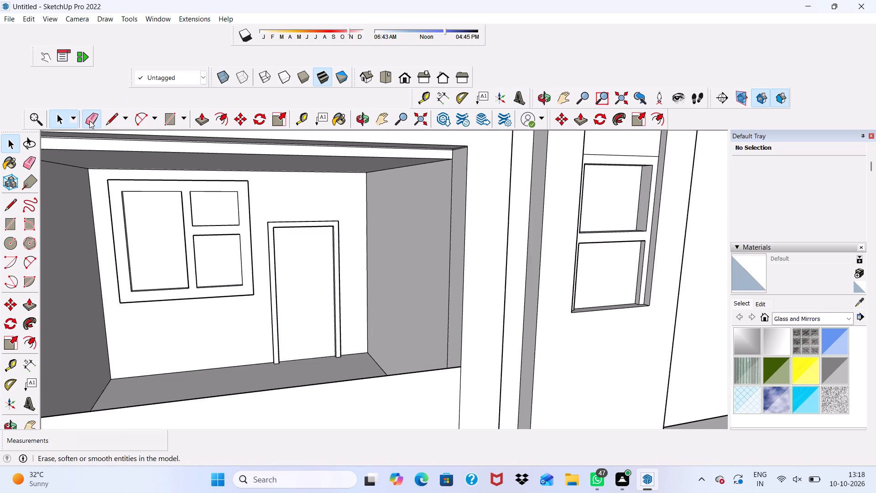
{"action": "scroll", "coordinate": [97, 138], "scroll_direction": "down", "scroll_amount": 5}
{"action": "scroll", "coordinate": [397, 345], "scroll_direction": "up", "scroll_amount": 11}
{"action": "left_click_drag", "start_coordinate": [397, 345], "coordinate": [398, 358]}
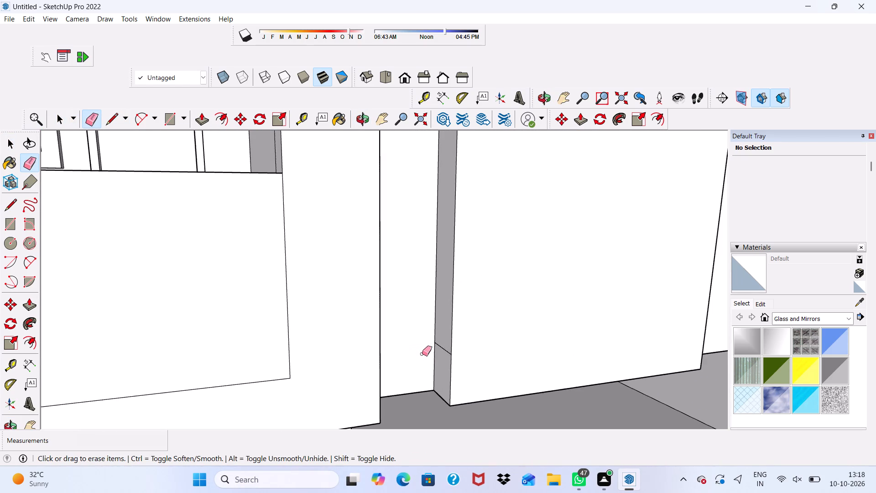
{"action": "scroll", "coordinate": [424, 353], "scroll_direction": "up", "scroll_amount": 4}
{"action": "middle_click_drag", "start_coordinate": [424, 352], "coordinate": [477, 346]}
{"action": "scroll", "coordinate": [477, 346], "scroll_direction": "up", "scroll_amount": 2}
{"action": "left_click_drag", "start_coordinate": [440, 331], "coordinate": [438, 355]}
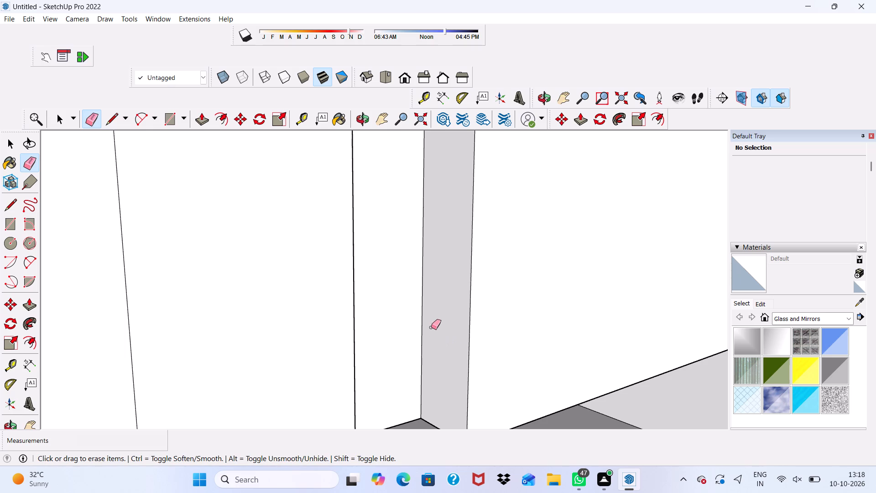
Erase the stray edges on the underside of the first floor and on the bottom of the outer projecting window panel.
{"action": "middle_click_drag", "start_coordinate": [432, 315], "coordinate": [262, 344]}
{"action": "scroll", "coordinate": [282, 330], "scroll_direction": "down", "scroll_amount": 14}
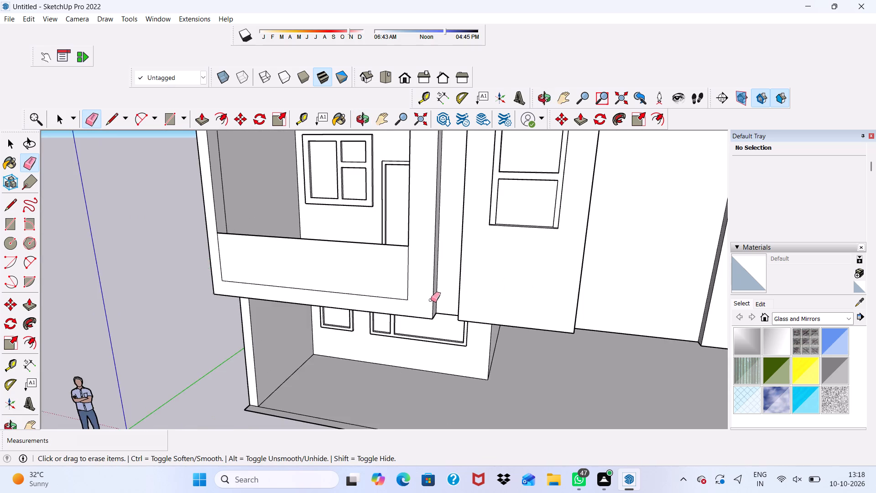
{"action": "scroll", "coordinate": [431, 300], "scroll_direction": "down", "scroll_amount": 15}
{"action": "middle_click_drag", "start_coordinate": [495, 324], "coordinate": [618, 281]}
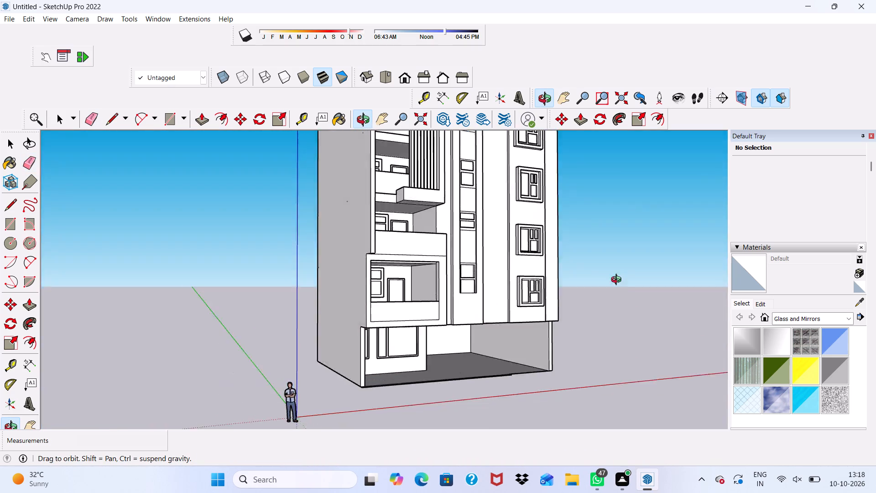
{"action": "middle_click_drag", "start_coordinate": [618, 281], "coordinate": [544, 144]}
{"action": "scroll", "coordinate": [550, 372], "scroll_direction": "up", "scroll_amount": 5}
{"action": "scroll", "coordinate": [612, 237], "scroll_direction": "up", "scroll_amount": 4}
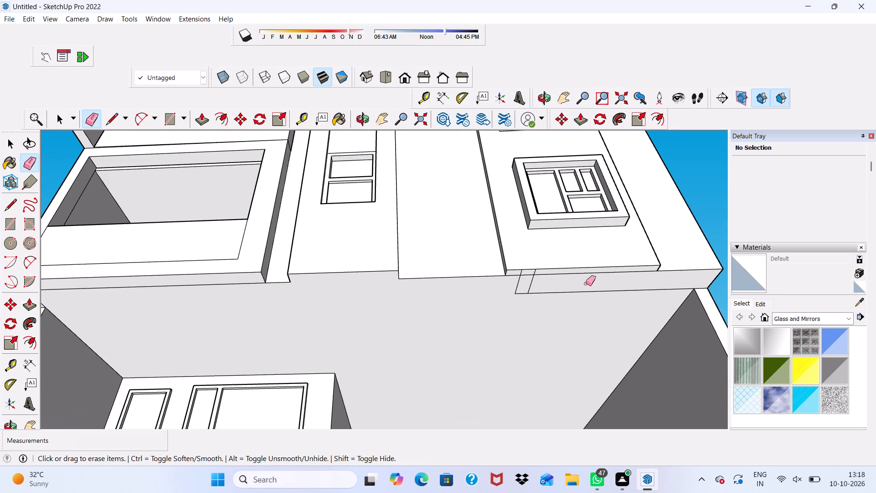
{"action": "left_click_drag", "start_coordinate": [586, 283], "coordinate": [582, 308]}
{"action": "scroll", "coordinate": [556, 304], "scroll_direction": "up", "scroll_amount": 3}
{"action": "left_click", "coordinate": [563, 288]}
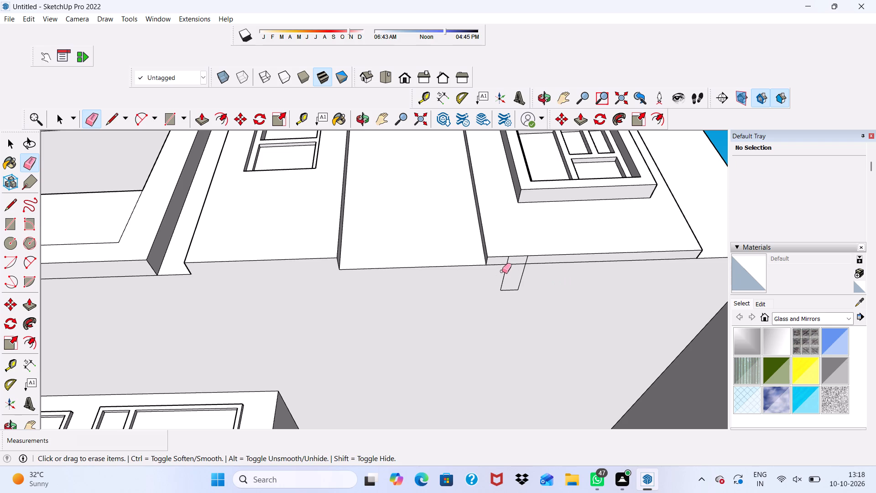
{"action": "left_click_drag", "start_coordinate": [499, 273], "coordinate": [529, 277]}
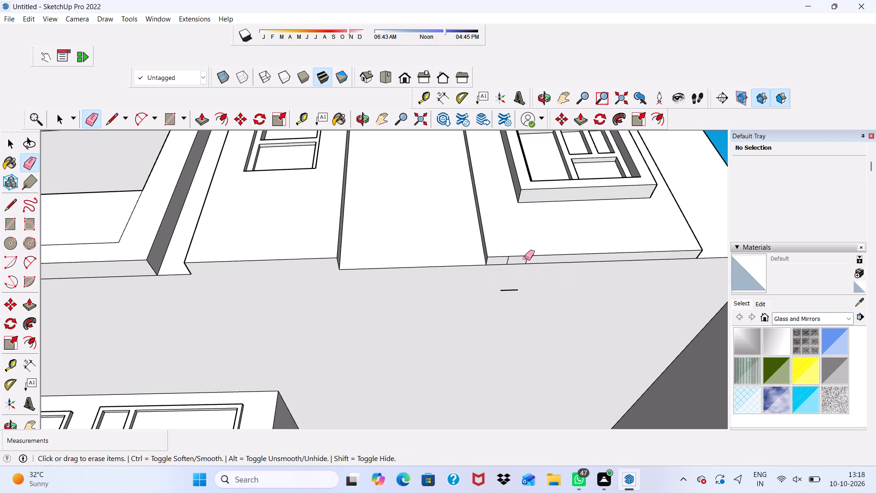
{"action": "double_click", "coordinate": [525, 258]}
{"action": "scroll", "coordinate": [519, 261], "scroll_direction": "up", "scroll_amount": 9}
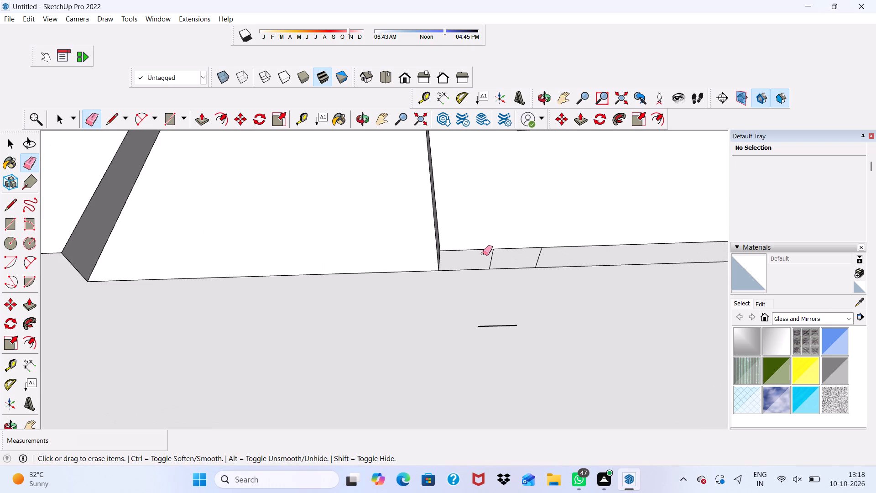
{"action": "left_click_drag", "start_coordinate": [489, 257], "coordinate": [511, 260]}
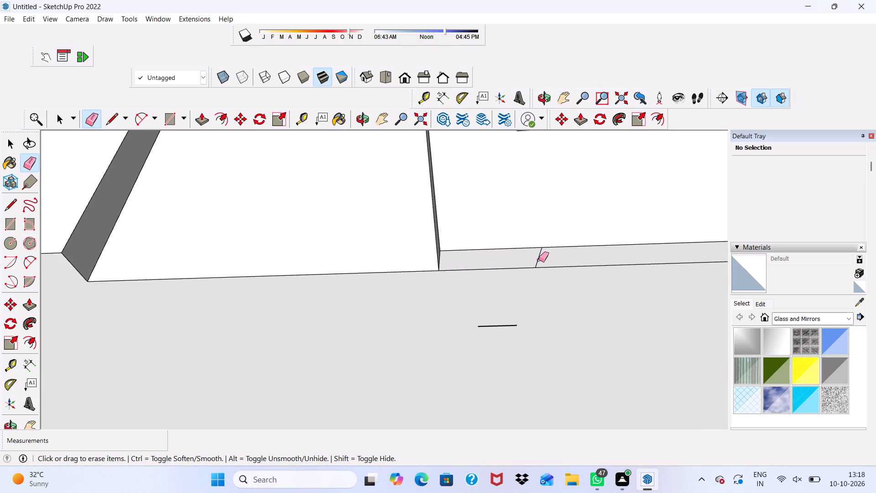
{"action": "left_click", "coordinate": [539, 260]}
{"action": "left_click_drag", "start_coordinate": [492, 316], "coordinate": [492, 330]}
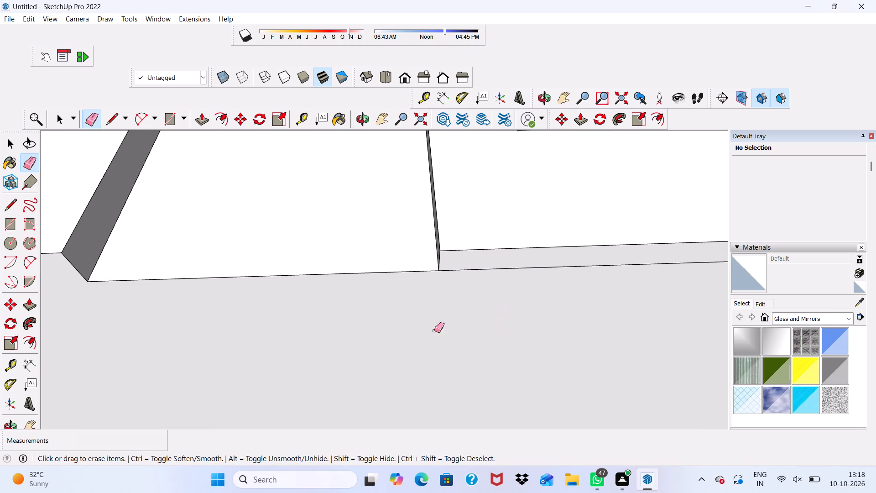
Examine the whole facade from the front and at an angle, up close and from a distance.
{"action": "scroll", "coordinate": [387, 329], "scroll_direction": "down", "scroll_amount": 16}
{"action": "scroll", "coordinate": [547, 305], "scroll_direction": "up", "scroll_amount": 10}
{"action": "scroll", "coordinate": [487, 299], "scroll_direction": "down", "scroll_amount": 3}
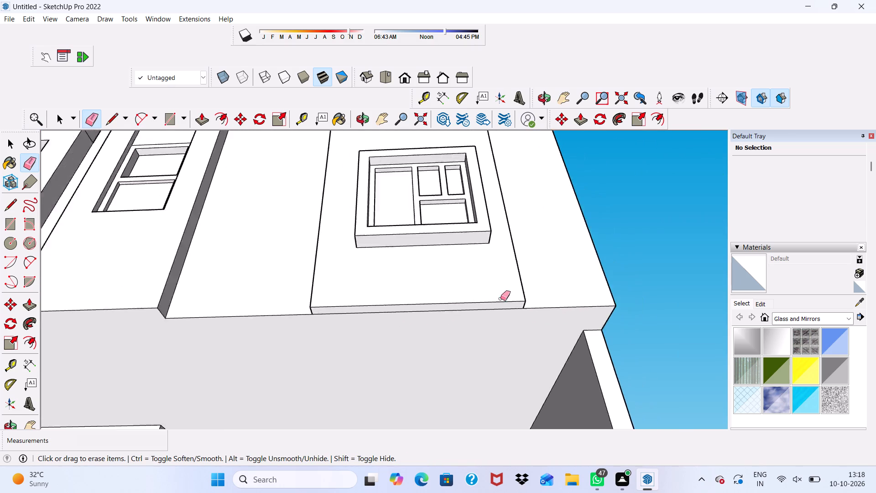
{"action": "scroll", "coordinate": [501, 299], "scroll_direction": "down", "scroll_amount": 9}
{"action": "scroll", "coordinate": [454, 268], "scroll_direction": "down", "scroll_amount": 11}
{"action": "middle_click_drag", "start_coordinate": [454, 268], "coordinate": [443, 383]}
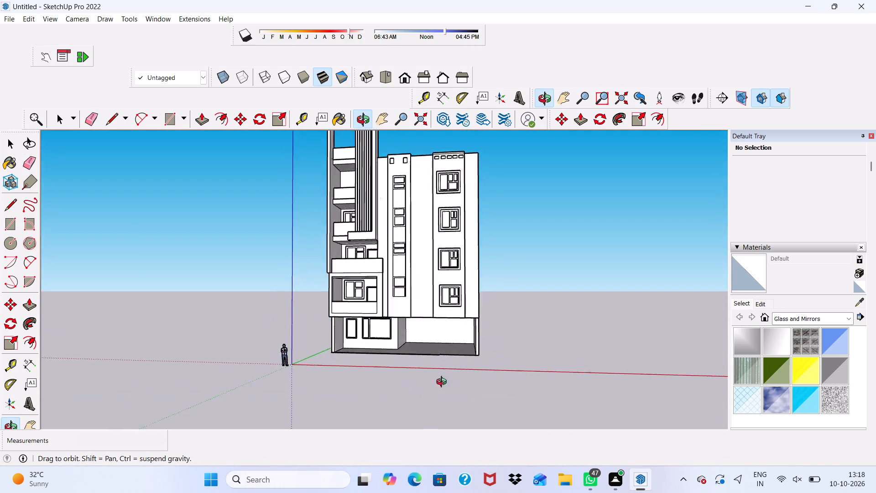
{"action": "middle_click_drag", "start_coordinate": [443, 383], "coordinate": [508, 426]}
{"action": "scroll", "coordinate": [585, 329], "scroll_direction": "up", "scroll_amount": 4}
{"action": "key", "text": "space"}
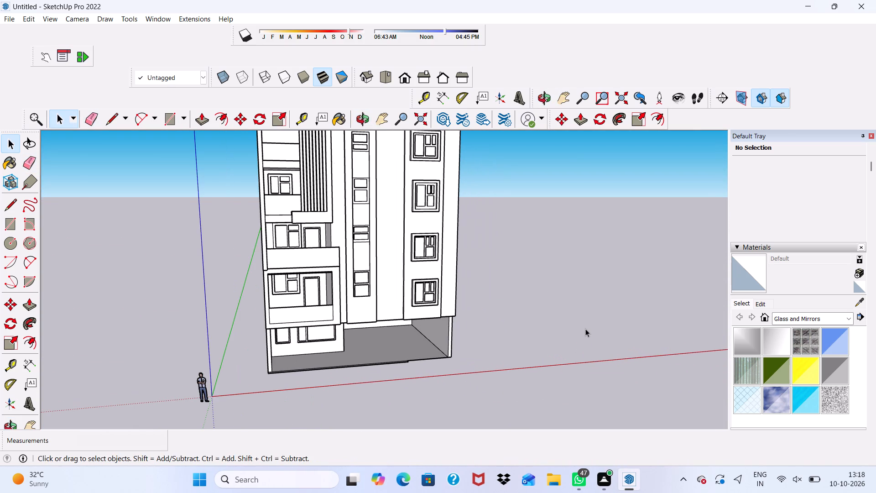
{"action": "scroll", "coordinate": [585, 329], "scroll_direction": "down", "scroll_amount": 5}
{"action": "scroll", "coordinate": [442, 327], "scroll_direction": "up", "scroll_amount": 4}
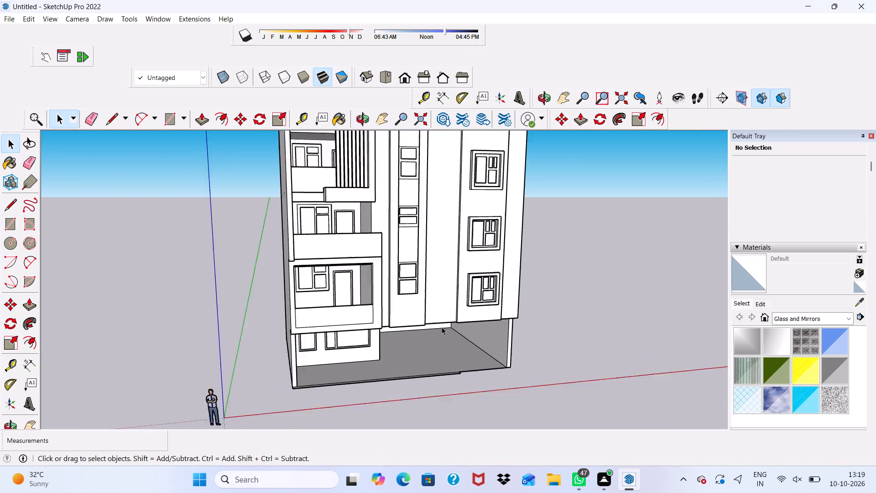
{"action": "scroll", "coordinate": [442, 327], "scroll_direction": "up", "scroll_amount": 1}
{"action": "scroll", "coordinate": [442, 327], "scroll_direction": "down", "scroll_amount": 5}
{"action": "middle_click_drag", "start_coordinate": [442, 327], "coordinate": [335, 319]}
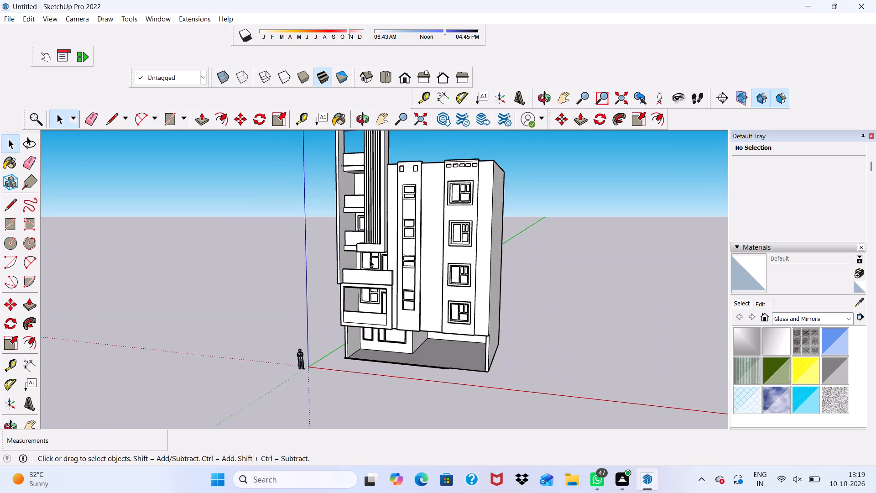
{"action": "scroll", "coordinate": [387, 211], "scroll_direction": "up", "scroll_amount": 4}
{"action": "scroll", "coordinate": [387, 211], "scroll_direction": "down", "scroll_amount": 6}
{"action": "scroll", "coordinate": [386, 209], "scroll_direction": "up", "scroll_amount": 2}
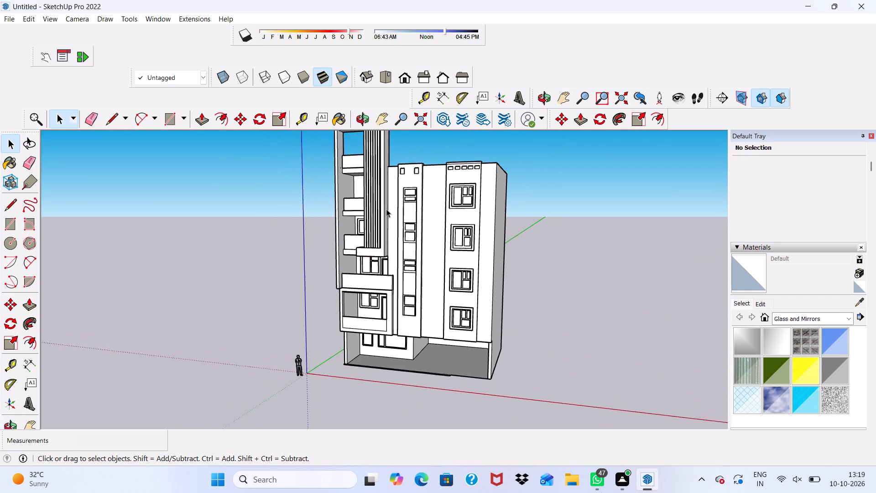
{"action": "scroll", "coordinate": [386, 209], "scroll_direction": "up", "scroll_amount": 1}
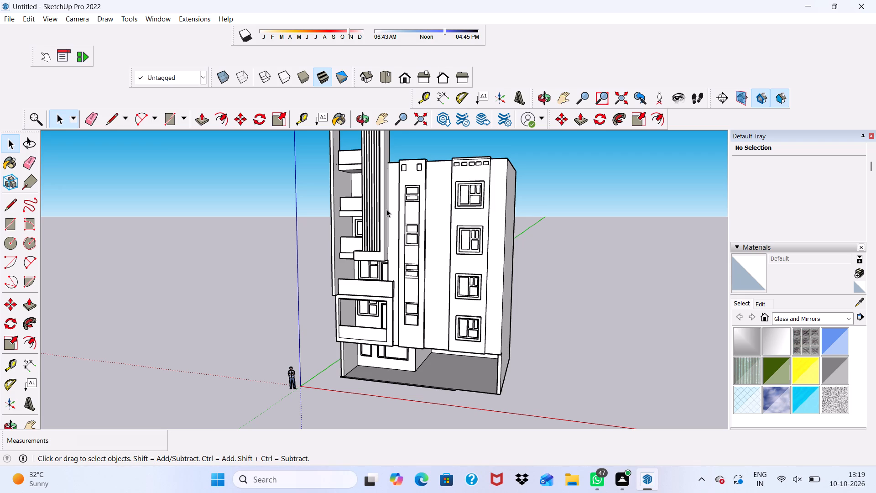
Examine the open ground floor, the front edge of its slab and the lower facade from several angles.
{"action": "scroll", "coordinate": [475, 356], "scroll_direction": "up", "scroll_amount": 4}
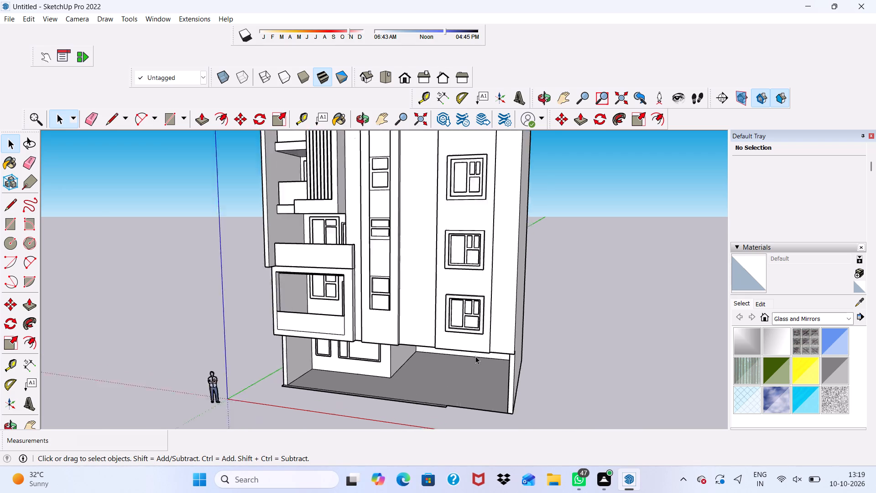
{"action": "scroll", "coordinate": [475, 356], "scroll_direction": "up", "scroll_amount": 2}
{"action": "scroll", "coordinate": [455, 392], "scroll_direction": "up", "scroll_amount": 3}
{"action": "scroll", "coordinate": [415, 340], "scroll_direction": "down", "scroll_amount": 11}
{"action": "scroll", "coordinate": [401, 362], "scroll_direction": "up", "scroll_amount": 11}
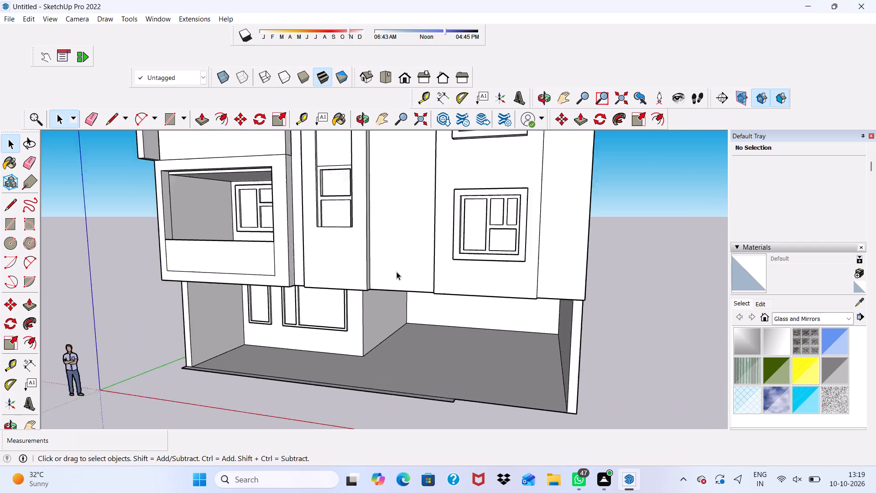
{"action": "scroll", "coordinate": [396, 272], "scroll_direction": "up", "scroll_amount": 2}
{"action": "scroll", "coordinate": [388, 257], "scroll_direction": "down", "scroll_amount": 10}
{"action": "middle_click_drag", "start_coordinate": [391, 273], "coordinate": [402, 372]}
{"action": "scroll", "coordinate": [397, 353], "scroll_direction": "up", "scroll_amount": 1}
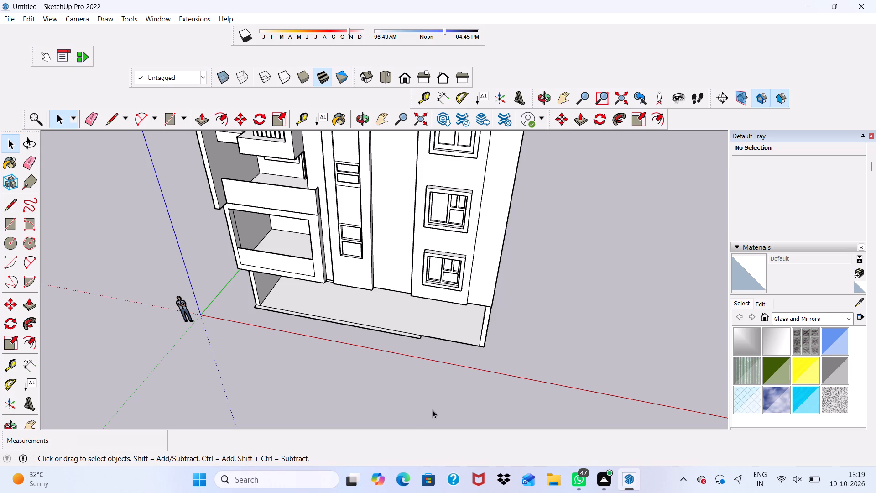
{"action": "scroll", "coordinate": [433, 410], "scroll_direction": "up", "scroll_amount": 6}
{"action": "scroll", "coordinate": [408, 323], "scroll_direction": "up", "scroll_amount": 6}
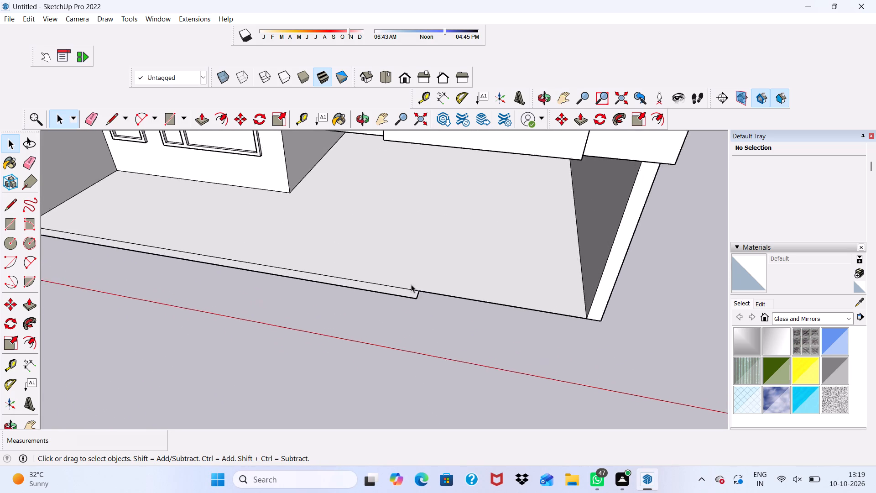
{"action": "scroll", "coordinate": [411, 284], "scroll_direction": "down", "scroll_amount": 5}
{"action": "middle_click_drag", "start_coordinate": [412, 284], "coordinate": [365, 269]}
{"action": "scroll", "coordinate": [338, 271], "scroll_direction": "down", "scroll_amount": 4}
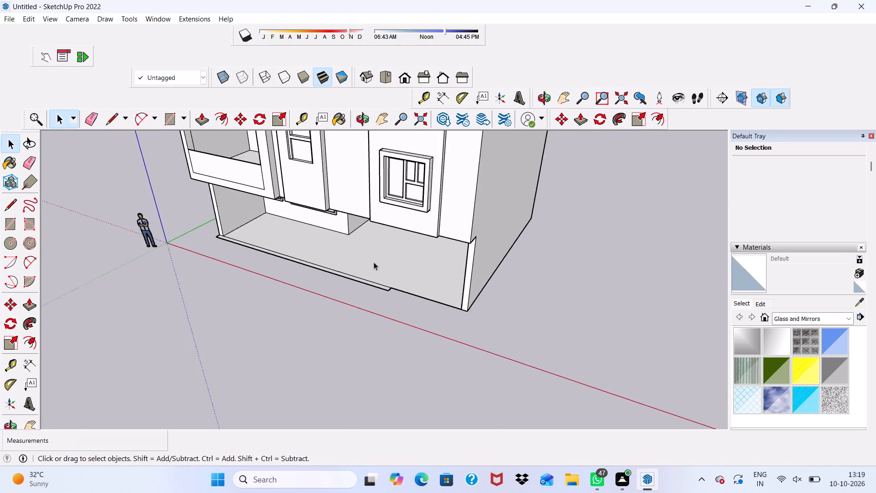
{"action": "scroll", "coordinate": [374, 262], "scroll_direction": "down", "scroll_amount": 4}
{"action": "middle_click_drag", "start_coordinate": [359, 258], "coordinate": [408, 194]}
{"action": "scroll", "coordinate": [359, 258], "scroll_direction": "up", "scroll_amount": 1}
{"action": "scroll", "coordinate": [410, 201], "scroll_direction": "up", "scroll_amount": 1}
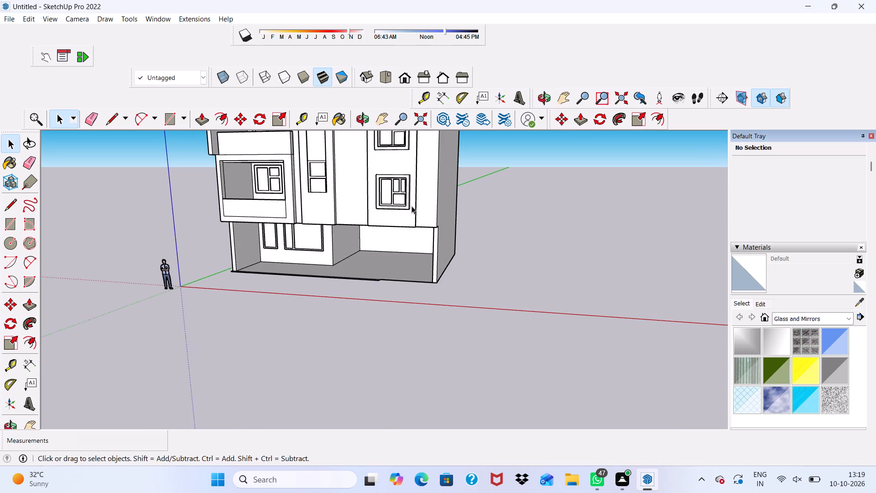
{"action": "scroll", "coordinate": [412, 206], "scroll_direction": "down", "scroll_amount": 9}
{"action": "scroll", "coordinate": [399, 126], "scroll_direction": "up", "scroll_amount": 6}
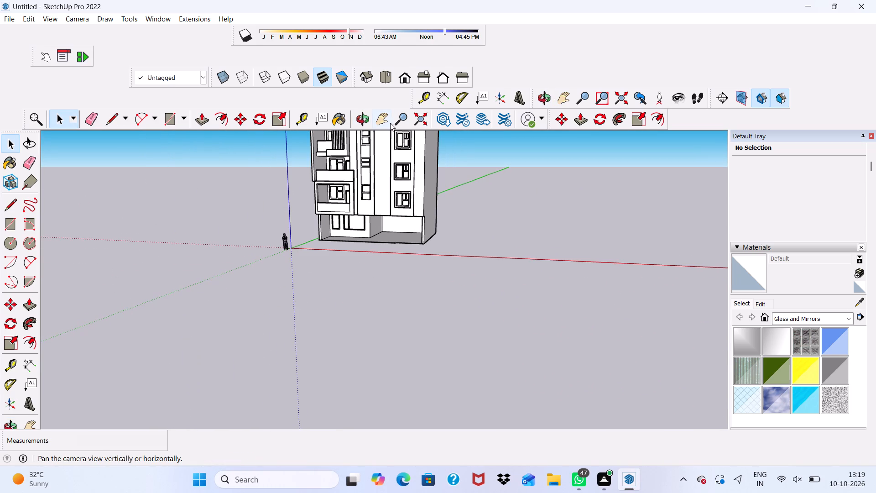
{"action": "scroll", "coordinate": [385, 165], "scroll_direction": "down", "scroll_amount": 5}
{"action": "scroll", "coordinate": [373, 155], "scroll_direction": "up", "scroll_amount": 12}
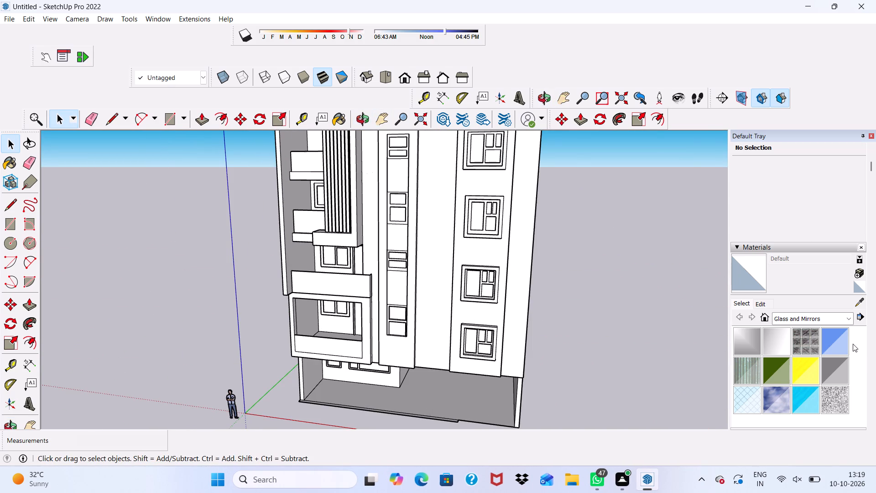
Browse the Colors and Colors-Named material collections for a facade colour.
{"action": "left_click", "coordinate": [849, 316]}
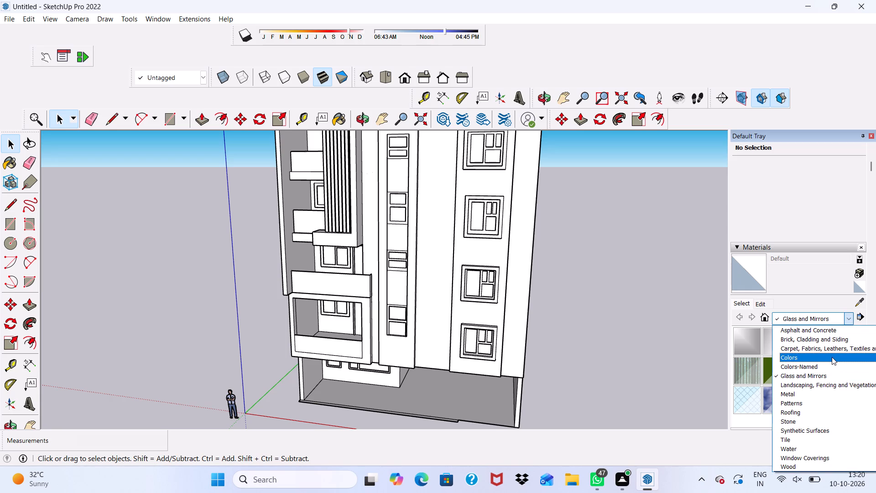
{"action": "left_click", "coordinate": [832, 357]}
{"action": "scroll", "coordinate": [812, 346], "scroll_direction": "down", "scroll_amount": 7}
{"action": "scroll", "coordinate": [810, 348], "scroll_direction": "up", "scroll_amount": 7}
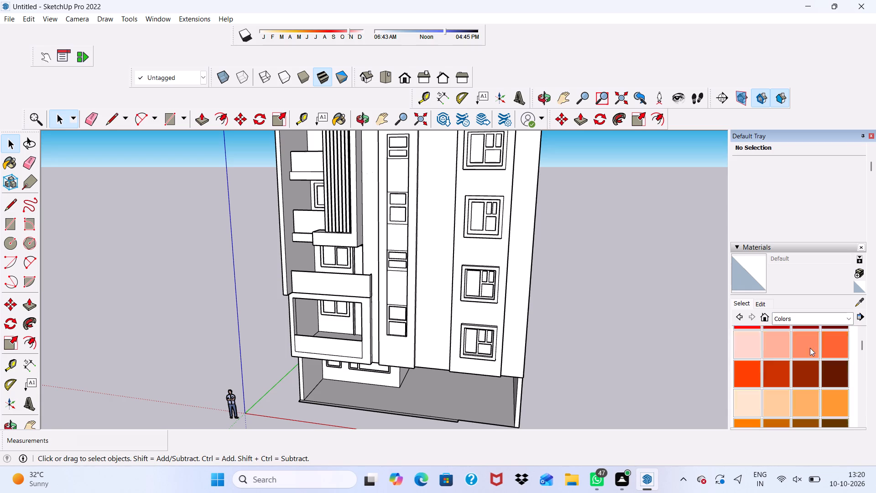
{"action": "scroll", "coordinate": [810, 348], "scroll_direction": "down", "scroll_amount": 2}
{"action": "left_click", "coordinate": [846, 312]}
{"action": "left_click", "coordinate": [848, 320]}
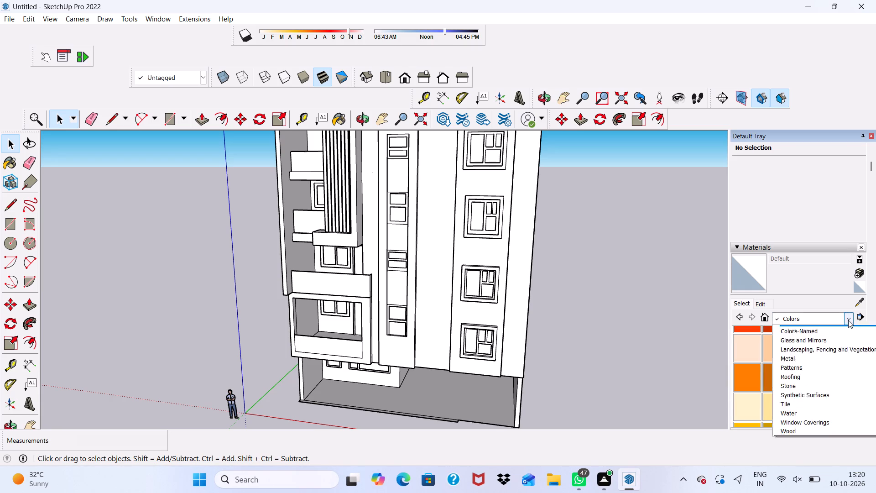
{"action": "left_click", "coordinate": [804, 367]}
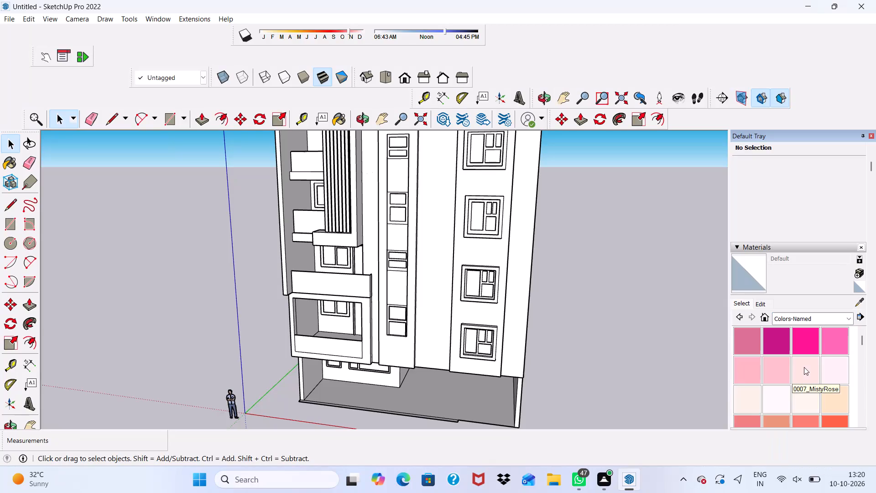
{"action": "scroll", "coordinate": [804, 367], "scroll_direction": "down", "scroll_amount": 4}
{"action": "scroll", "coordinate": [804, 367], "scroll_direction": "up", "scroll_amount": 5}
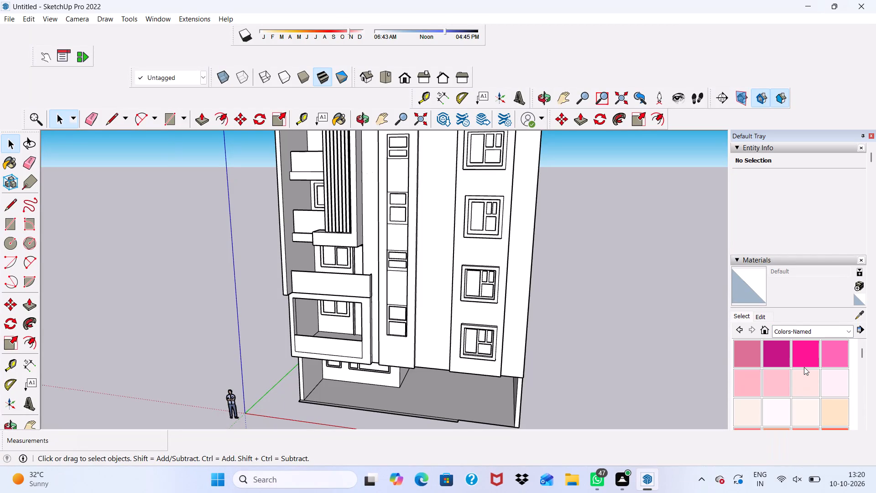
{"action": "scroll", "coordinate": [804, 367], "scroll_direction": "up", "scroll_amount": 6}
{"action": "scroll", "coordinate": [804, 367], "scroll_direction": "down", "scroll_amount": 4}
{"action": "scroll", "coordinate": [804, 367], "scroll_direction": "up", "scroll_amount": 1}
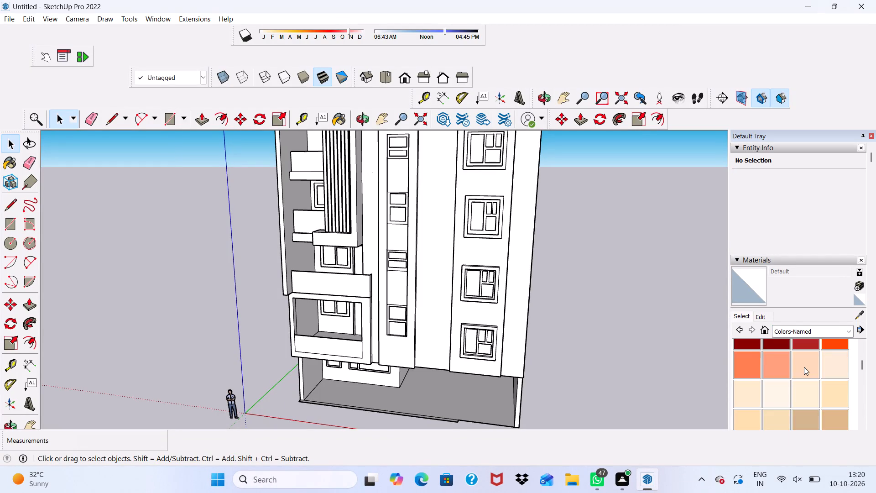
{"action": "scroll", "coordinate": [804, 367], "scroll_direction": "up", "scroll_amount": 2}
{"action": "scroll", "coordinate": [804, 367], "scroll_direction": "down", "scroll_amount": 1}
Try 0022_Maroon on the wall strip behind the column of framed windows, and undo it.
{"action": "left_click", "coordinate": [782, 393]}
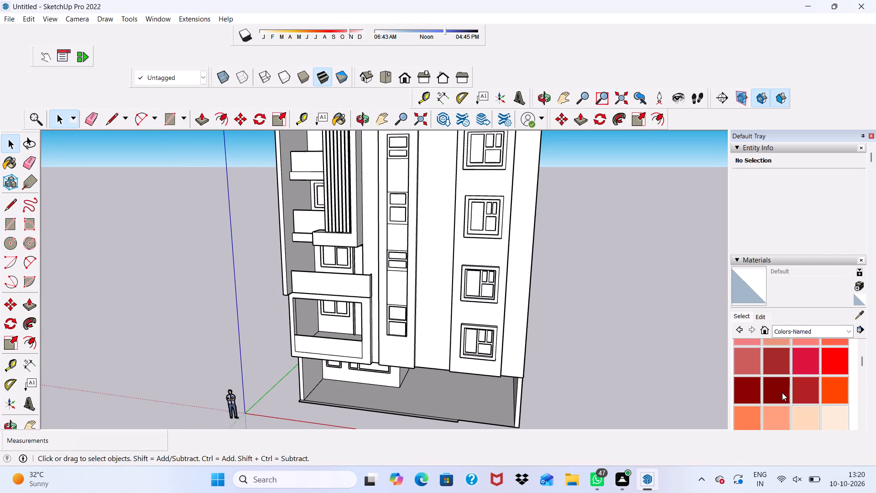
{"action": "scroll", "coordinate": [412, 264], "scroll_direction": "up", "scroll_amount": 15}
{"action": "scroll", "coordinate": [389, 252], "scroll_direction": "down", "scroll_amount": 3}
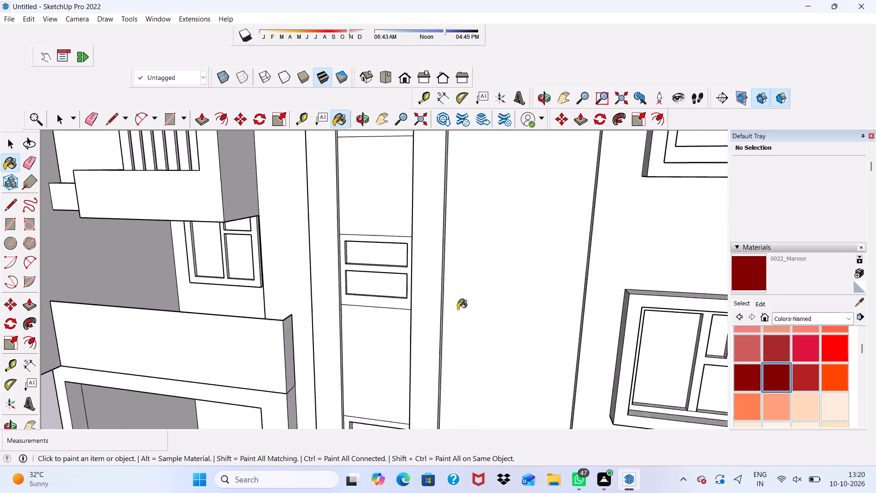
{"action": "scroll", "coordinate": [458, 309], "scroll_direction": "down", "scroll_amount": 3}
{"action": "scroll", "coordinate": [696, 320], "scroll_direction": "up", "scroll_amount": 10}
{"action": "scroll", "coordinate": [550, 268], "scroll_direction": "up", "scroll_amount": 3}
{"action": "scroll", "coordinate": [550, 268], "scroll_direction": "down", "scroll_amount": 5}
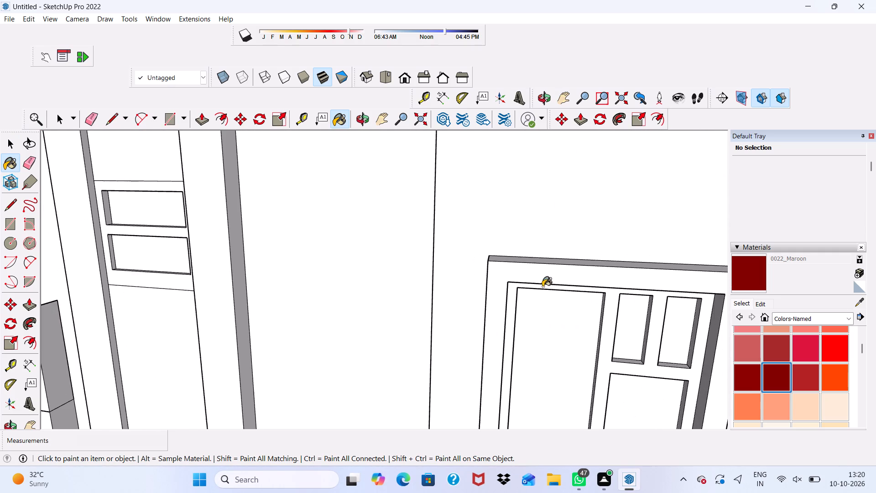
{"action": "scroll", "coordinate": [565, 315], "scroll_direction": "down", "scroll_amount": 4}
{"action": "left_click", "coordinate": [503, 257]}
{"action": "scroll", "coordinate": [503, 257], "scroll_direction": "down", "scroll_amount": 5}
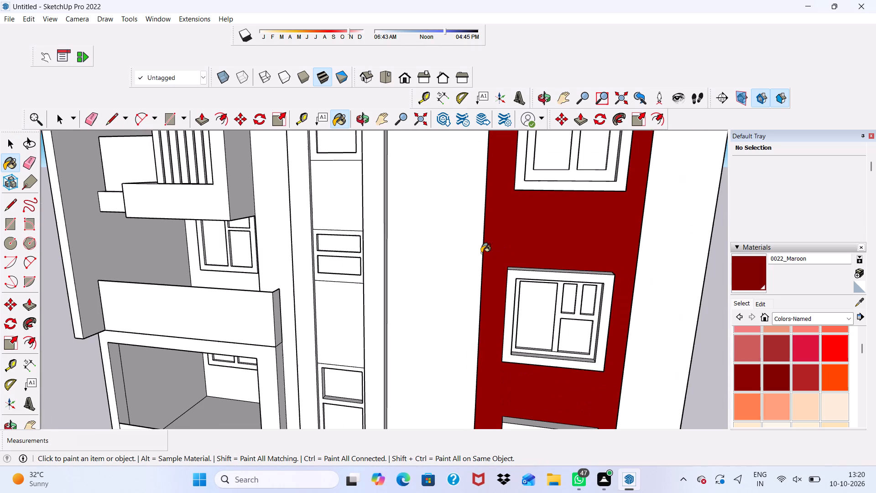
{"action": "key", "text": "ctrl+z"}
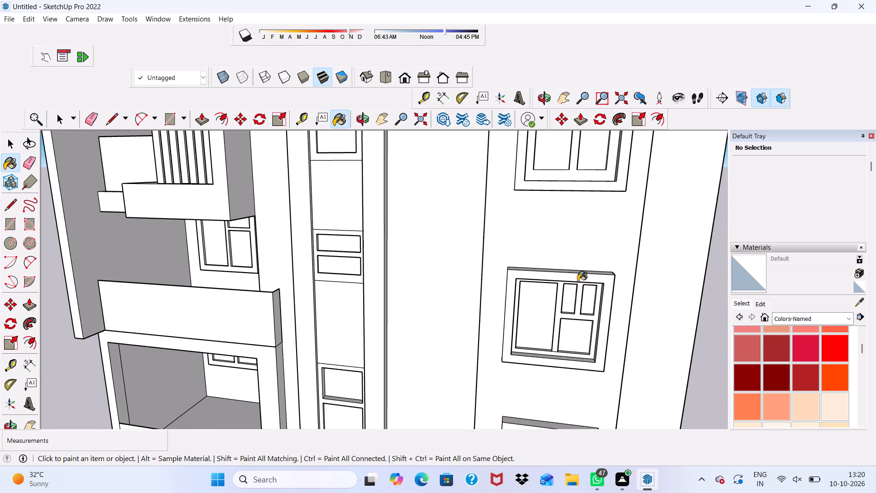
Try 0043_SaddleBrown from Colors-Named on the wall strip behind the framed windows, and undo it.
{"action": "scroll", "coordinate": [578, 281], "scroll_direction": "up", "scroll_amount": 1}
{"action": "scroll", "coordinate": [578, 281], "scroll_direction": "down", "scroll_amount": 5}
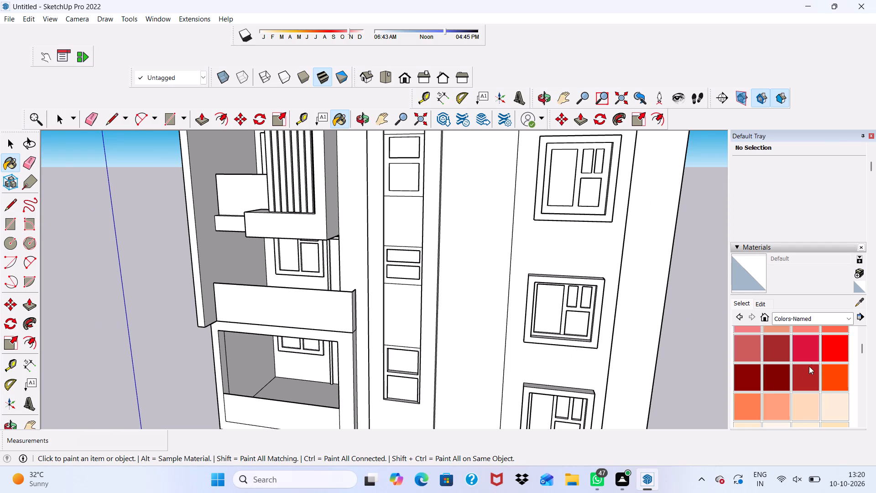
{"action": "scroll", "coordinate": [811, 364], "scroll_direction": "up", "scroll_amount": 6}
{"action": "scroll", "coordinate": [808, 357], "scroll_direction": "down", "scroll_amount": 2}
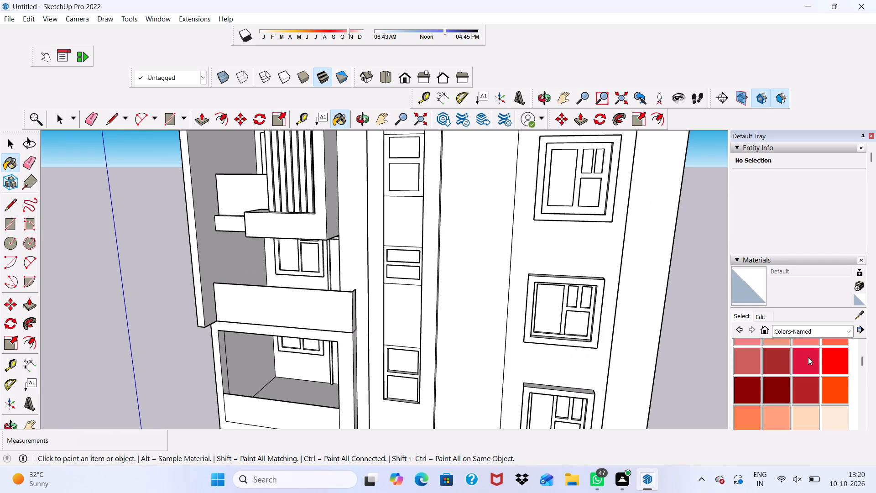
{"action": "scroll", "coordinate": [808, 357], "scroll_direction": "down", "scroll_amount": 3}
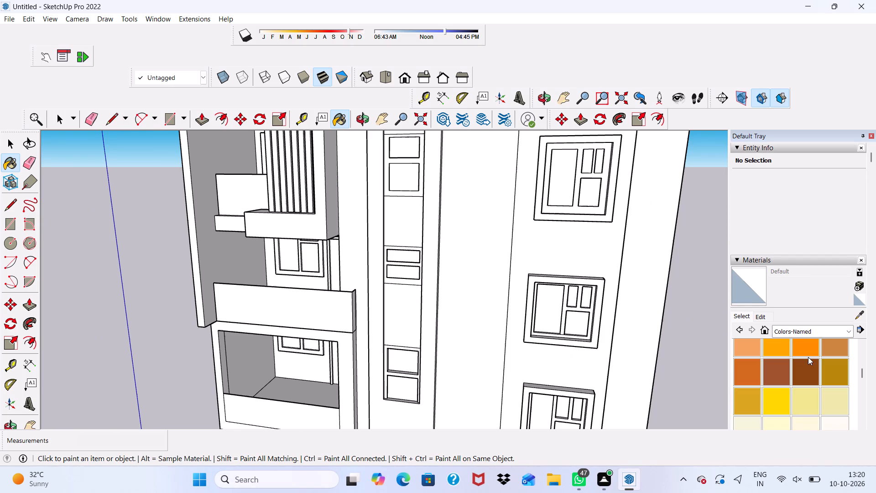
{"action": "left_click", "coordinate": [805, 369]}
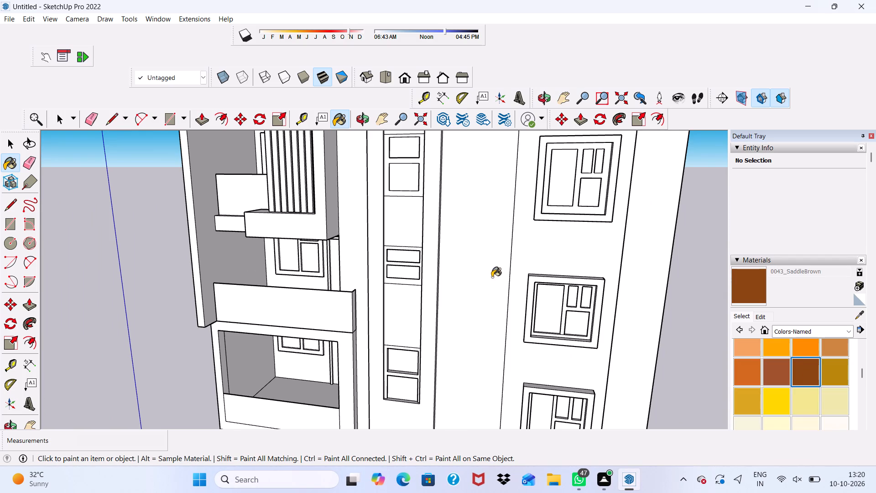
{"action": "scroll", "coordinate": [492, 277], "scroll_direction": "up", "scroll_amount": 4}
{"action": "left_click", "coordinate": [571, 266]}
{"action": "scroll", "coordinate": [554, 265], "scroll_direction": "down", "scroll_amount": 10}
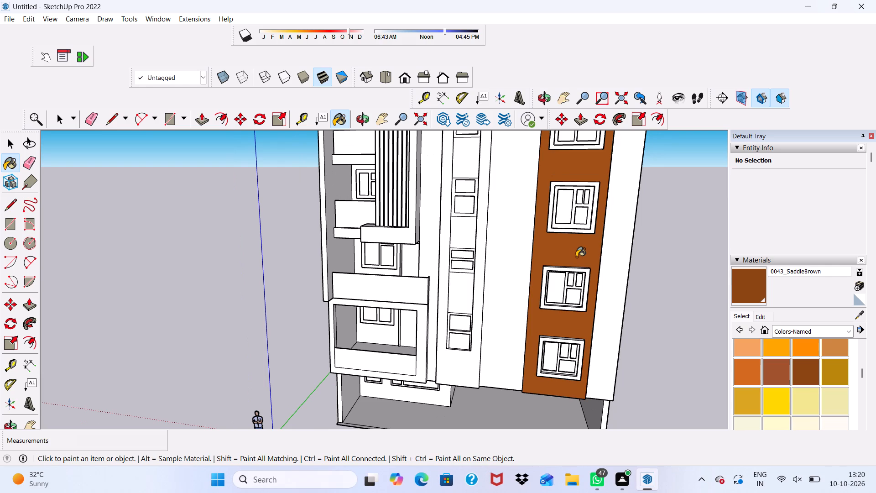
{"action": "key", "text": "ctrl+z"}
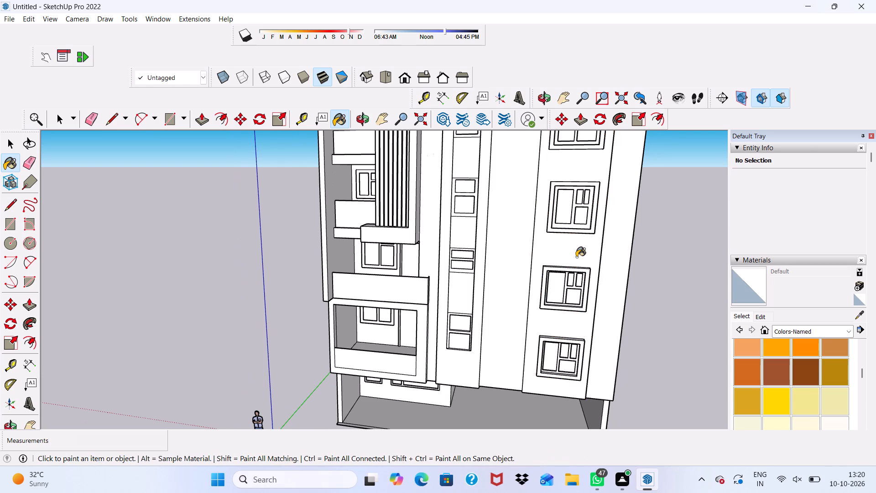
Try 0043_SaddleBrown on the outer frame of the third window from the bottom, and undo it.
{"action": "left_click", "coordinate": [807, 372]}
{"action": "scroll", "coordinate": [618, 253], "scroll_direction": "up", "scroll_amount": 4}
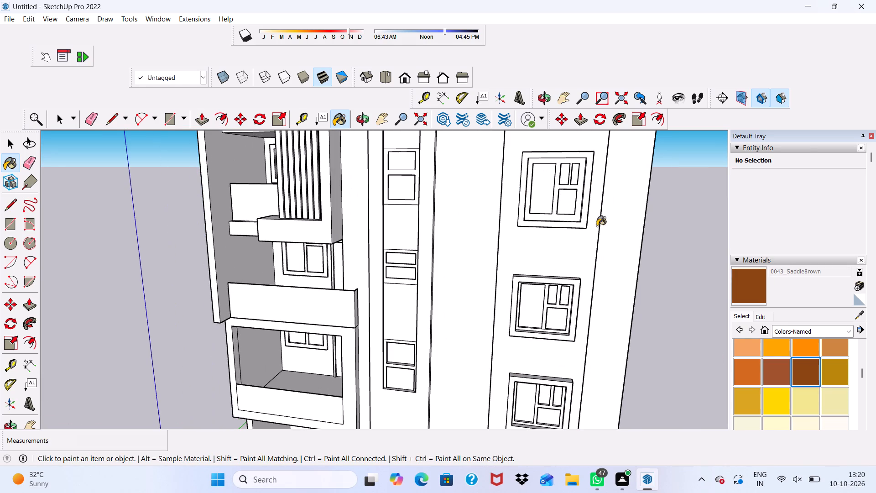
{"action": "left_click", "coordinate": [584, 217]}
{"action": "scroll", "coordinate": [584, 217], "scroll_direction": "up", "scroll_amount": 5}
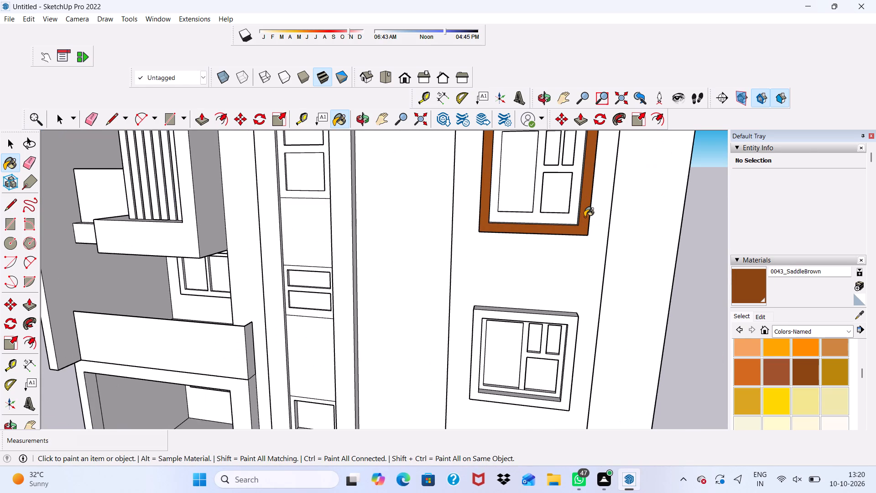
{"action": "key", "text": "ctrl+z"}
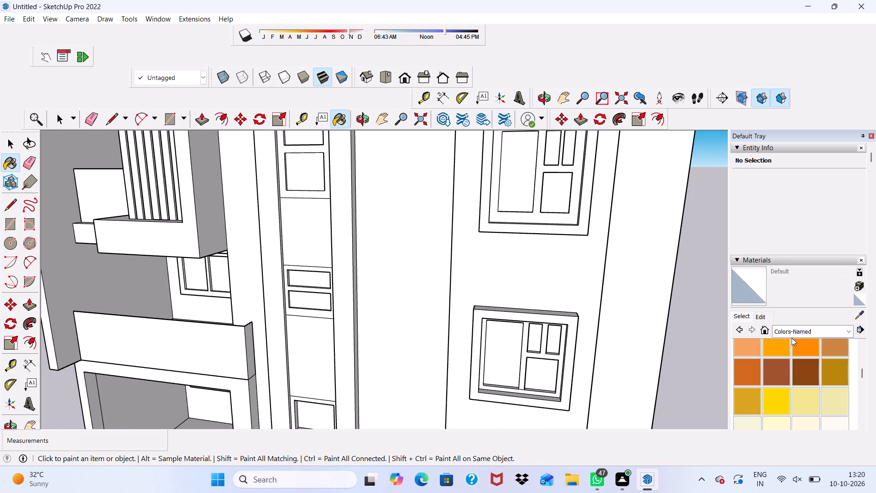
Paint the inner sash frame of the third window from the bottom with 0022_Maroon from Colors-Named.
{"action": "scroll", "coordinate": [792, 338], "scroll_direction": "down", "scroll_amount": 15}
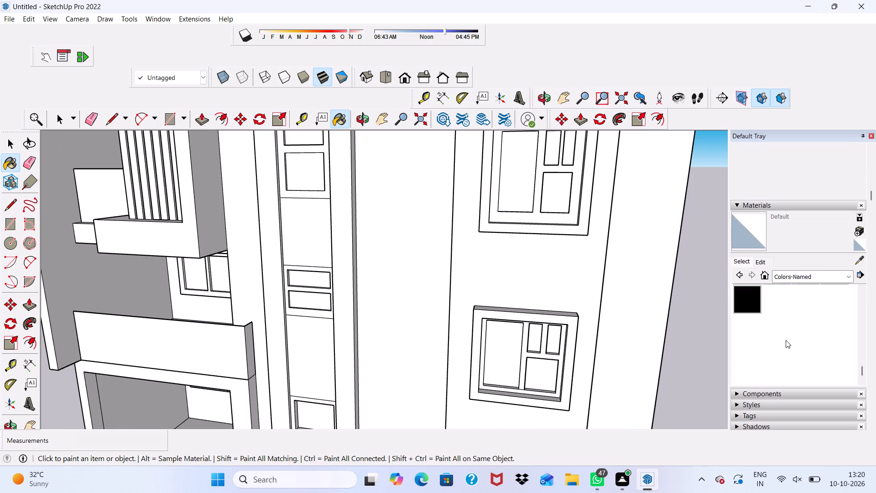
{"action": "scroll", "coordinate": [786, 340], "scroll_direction": "down", "scroll_amount": 2}
{"action": "scroll", "coordinate": [786, 340], "scroll_direction": "up", "scroll_amount": 13}
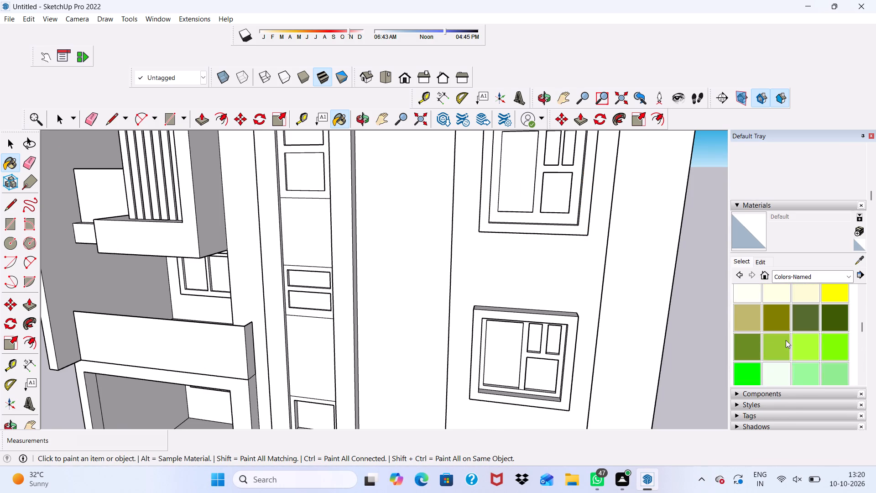
{"action": "scroll", "coordinate": [786, 340], "scroll_direction": "up", "scroll_amount": 5}
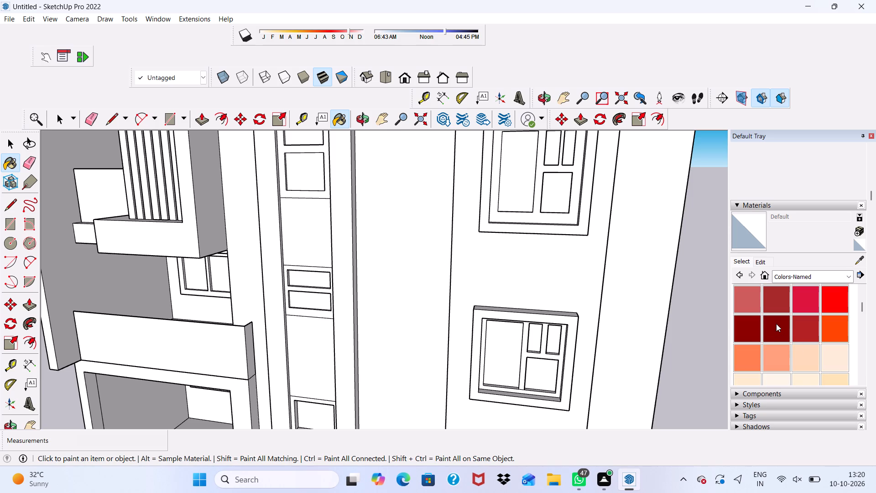
{"action": "left_click", "coordinate": [777, 323]}
{"action": "scroll", "coordinate": [525, 177], "scroll_direction": "up", "scroll_amount": 4}
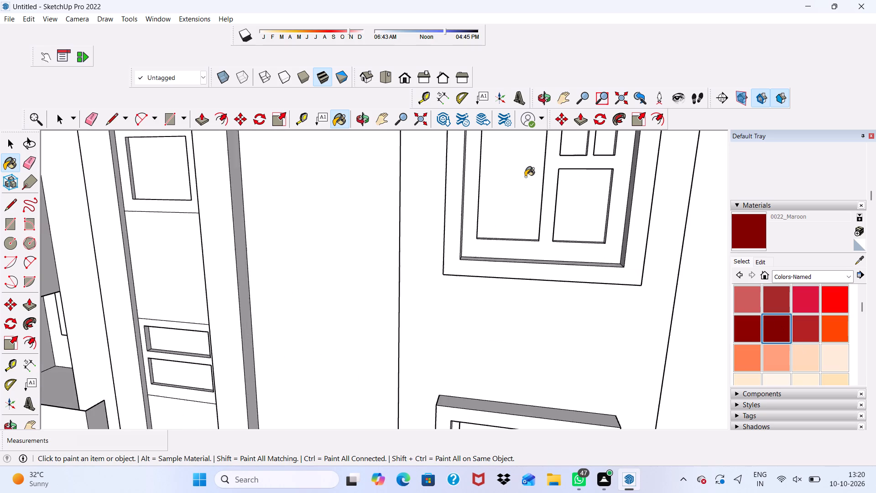
{"action": "scroll", "coordinate": [525, 177], "scroll_direction": "up", "scroll_amount": 9}
{"action": "scroll", "coordinate": [479, 240], "scroll_direction": "up", "scroll_amount": 3}
{"action": "scroll", "coordinate": [470, 242], "scroll_direction": "down", "scroll_amount": 4}
{"action": "scroll", "coordinate": [463, 270], "scroll_direction": "up", "scroll_amount": 5}
{"action": "left_click", "coordinate": [463, 270]}
{"action": "scroll", "coordinate": [463, 270], "scroll_direction": "down", "scroll_amount": 8}
{"action": "middle_click_drag", "start_coordinate": [485, 281], "coordinate": [476, 315]}
{"action": "scroll", "coordinate": [485, 269], "scroll_direction": "down", "scroll_amount": 10}
{"action": "scroll", "coordinate": [553, 205], "scroll_direction": "up", "scroll_amount": 5}
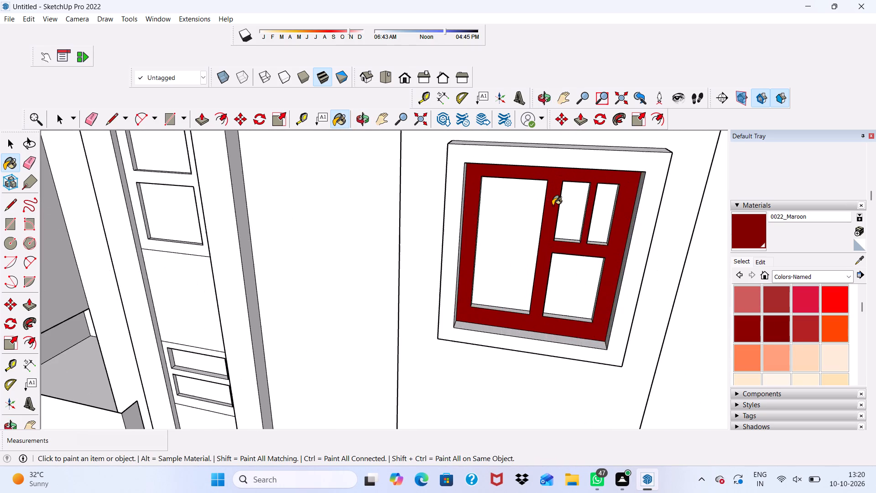
Paint the left and bottom inner edge faces of the window's large pane and lower small pane with 0022_Maroon.
{"action": "middle_click_drag", "start_coordinate": [553, 205], "coordinate": [458, 207]}
{"action": "scroll", "coordinate": [454, 218], "scroll_direction": "up", "scroll_amount": 10}
{"action": "left_click", "coordinate": [459, 205]}
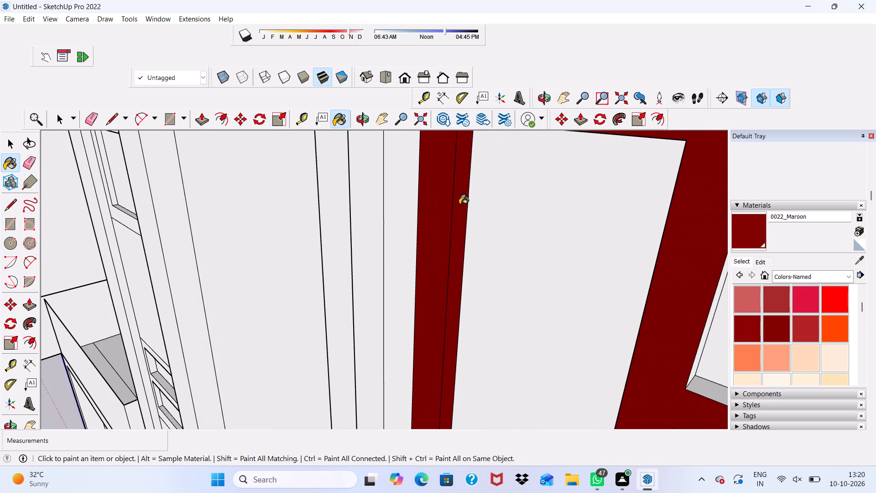
{"action": "scroll", "coordinate": [460, 200], "scroll_direction": "down", "scroll_amount": 11}
{"action": "scroll", "coordinate": [510, 321], "scroll_direction": "up", "scroll_amount": 6}
{"action": "left_click", "coordinate": [474, 342]}
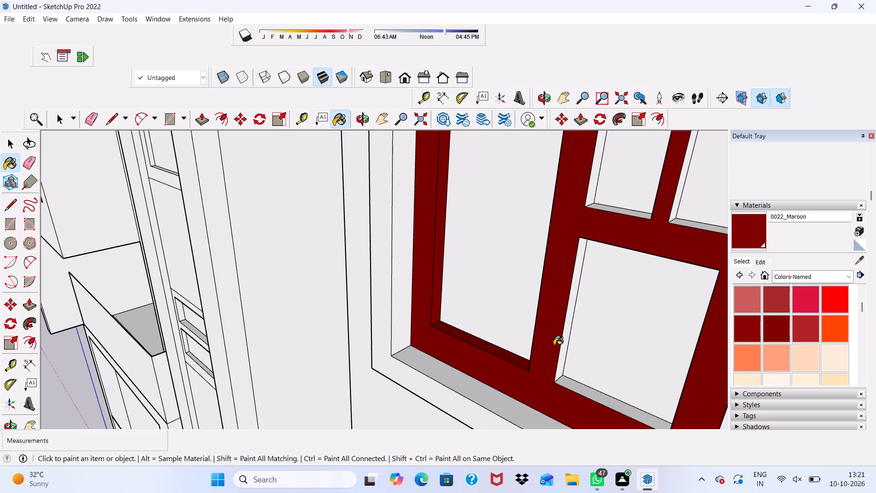
{"action": "scroll", "coordinate": [585, 334], "scroll_direction": "up", "scroll_amount": 10}
{"action": "left_click", "coordinate": [556, 289]}
{"action": "scroll", "coordinate": [558, 251], "scroll_direction": "down", "scroll_amount": 9}
{"action": "scroll", "coordinate": [592, 444], "scroll_direction": "up", "scroll_amount": 4}
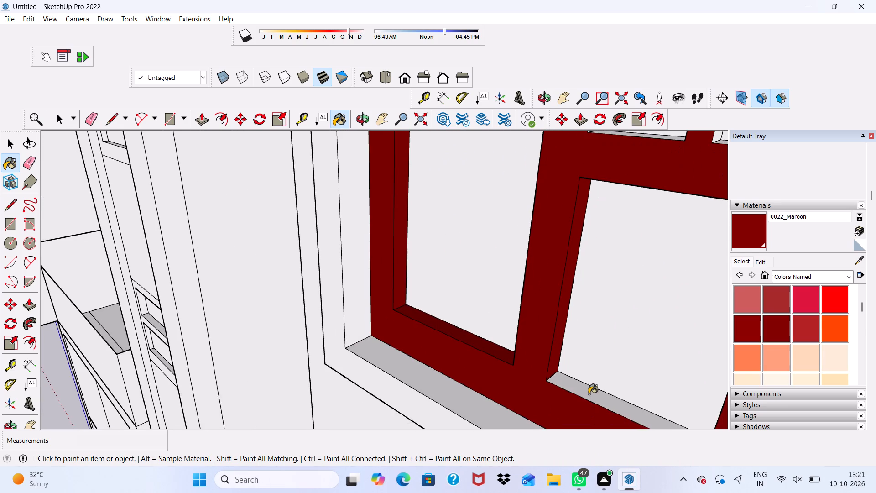
{"action": "left_click", "coordinate": [589, 394]}
Paint the right inner edge faces of the window's lower small pane and large pane with 0022_Maroon, leaving the glass unpainted.
{"action": "scroll", "coordinate": [527, 394], "scroll_direction": "down", "scroll_amount": 9}
{"action": "scroll", "coordinate": [547, 325], "scroll_direction": "down", "scroll_amount": 1}
{"action": "middle_click_drag", "start_coordinate": [547, 325], "coordinate": [714, 297]}
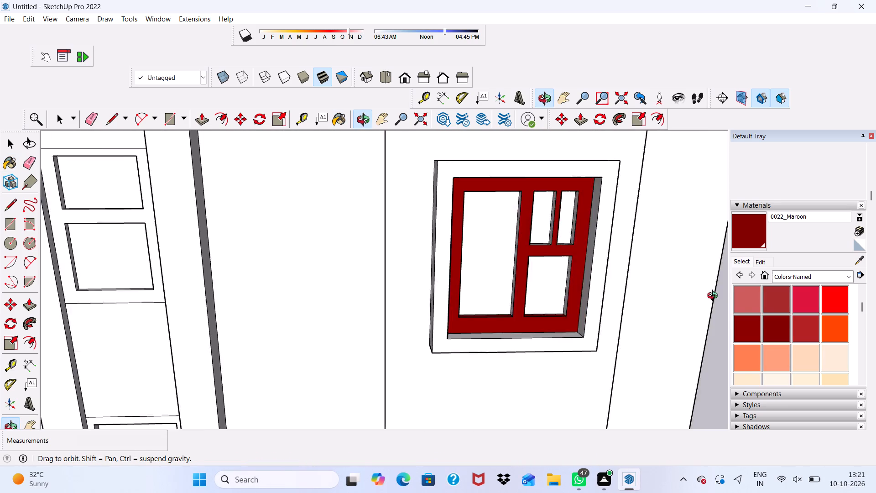
{"action": "middle_click_drag", "start_coordinate": [714, 297], "coordinate": [734, 300]}
{"action": "scroll", "coordinate": [743, 304], "scroll_direction": "down", "scroll_amount": 1}
{"action": "scroll", "coordinate": [539, 294], "scroll_direction": "up", "scroll_amount": 12}
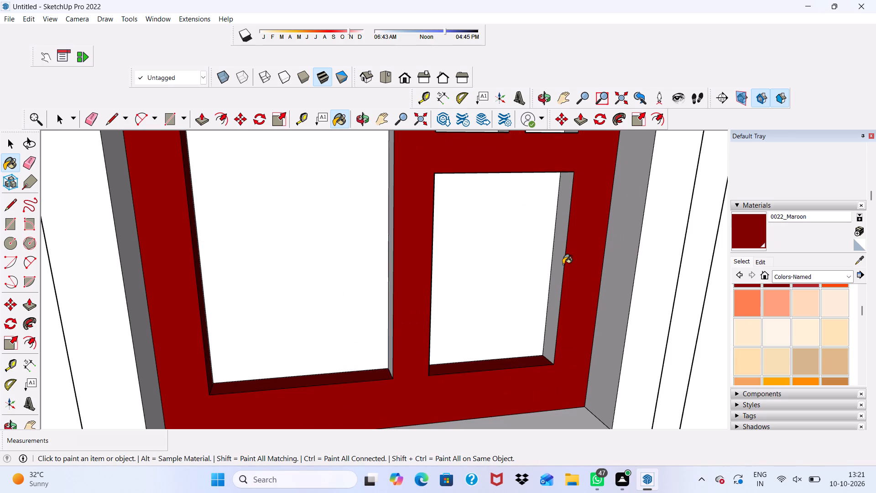
{"action": "left_click", "coordinate": [561, 267]}
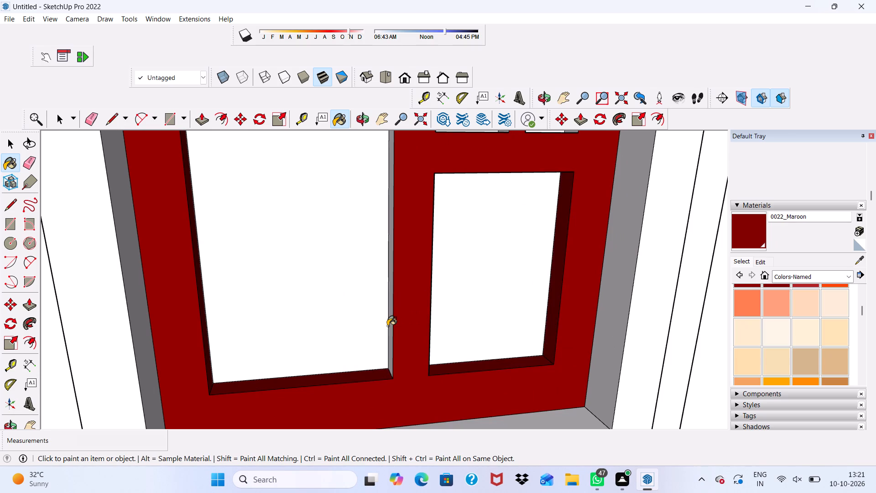
{"action": "left_click", "coordinate": [387, 327]}
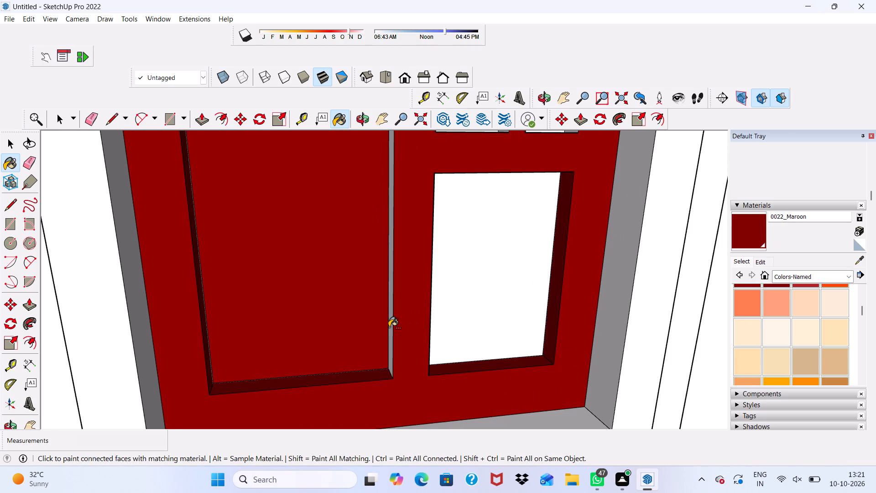
{"action": "key", "text": "ctrl+z"}
{"action": "scroll", "coordinate": [374, 376], "scroll_direction": "down", "scroll_amount": 6}
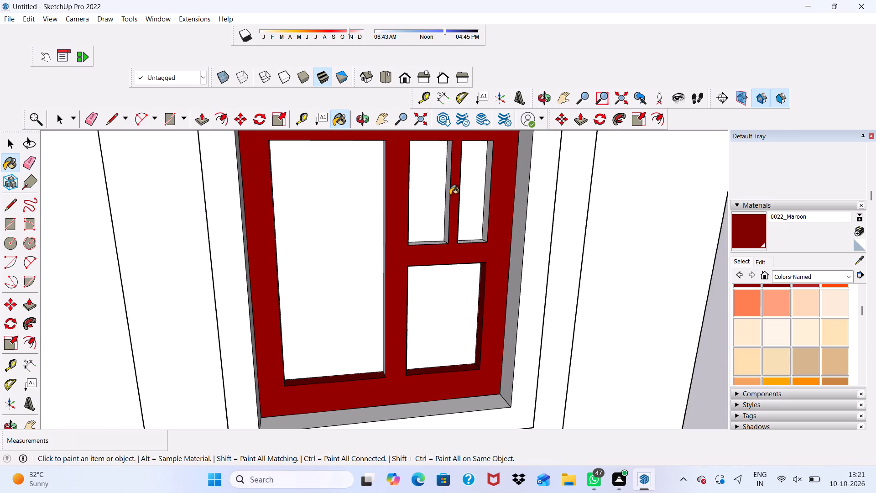
{"action": "scroll", "coordinate": [385, 224], "scroll_direction": "up", "scroll_amount": 9}
{"action": "left_click", "coordinate": [386, 224]}
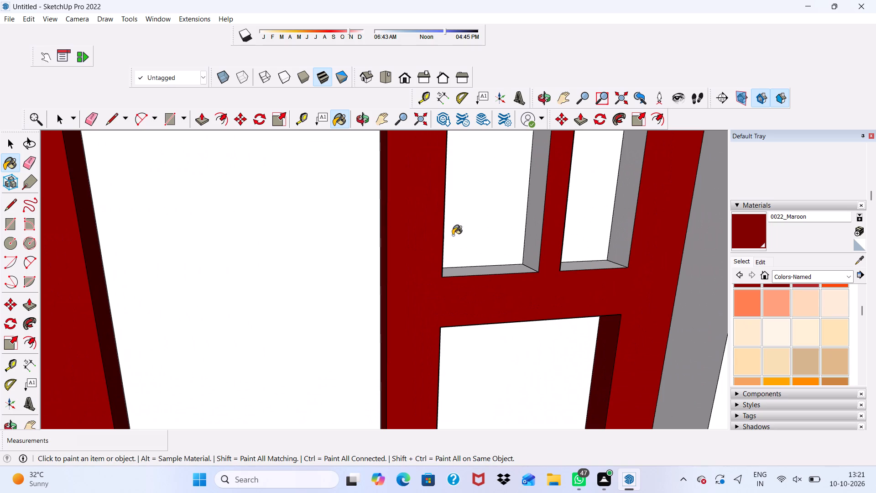
Paint the bottom, right and left inner edge faces of the window's two upper small panes with 0022_Maroon.
{"action": "left_click", "coordinate": [483, 274]}
{"action": "left_click", "coordinate": [536, 236]}
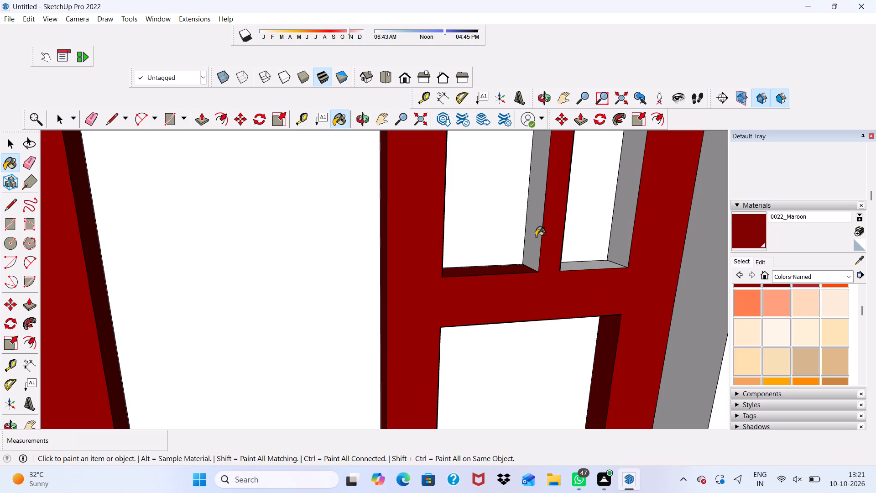
{"action": "left_click", "coordinate": [572, 266]}
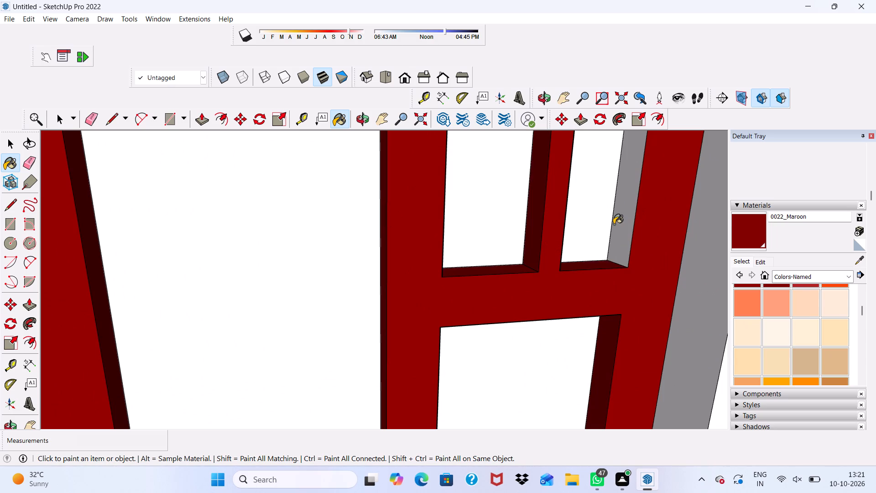
{"action": "left_click", "coordinate": [622, 223]}
{"action": "scroll", "coordinate": [622, 226], "scroll_direction": "down", "scroll_amount": 8}
{"action": "middle_click_drag", "start_coordinate": [610, 239], "coordinate": [324, 249]}
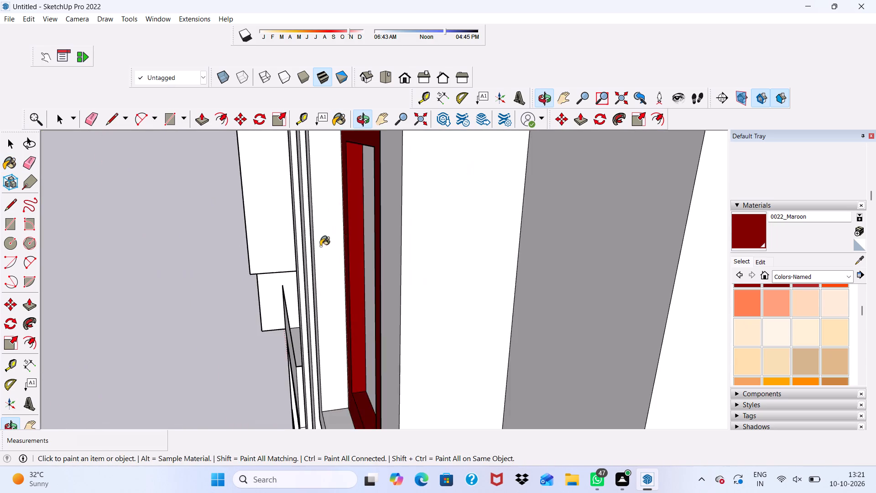
{"action": "scroll", "coordinate": [354, 227], "scroll_direction": "up", "scroll_amount": 7}
{"action": "scroll", "coordinate": [450, 238], "scroll_direction": "down", "scroll_amount": 4}
{"action": "left_click", "coordinate": [464, 230]}
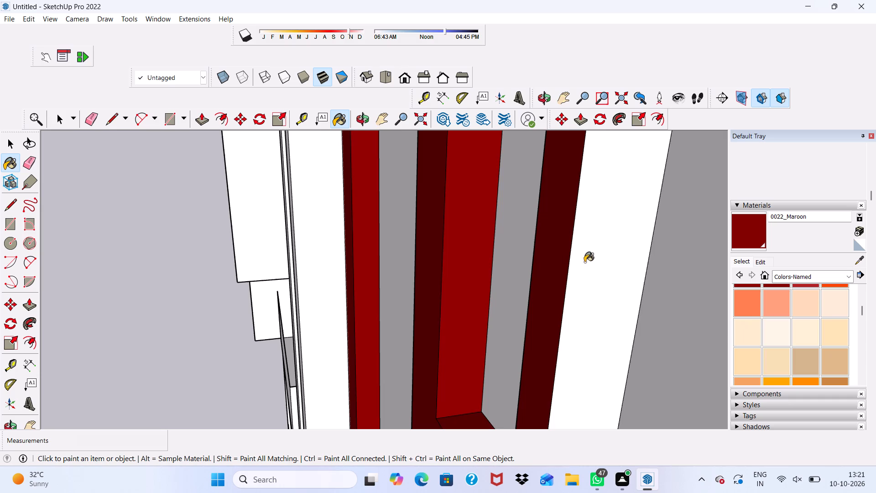
{"action": "left_click", "coordinate": [599, 256]}
Paint the top inner edge faces of the window's large pane, two upper small panes and lower small pane with 0022_Maroon.
{"action": "scroll", "coordinate": [567, 222], "scroll_direction": "down", "scroll_amount": 17}
{"action": "middle_click_drag", "start_coordinate": [502, 241], "coordinate": [667, 227]}
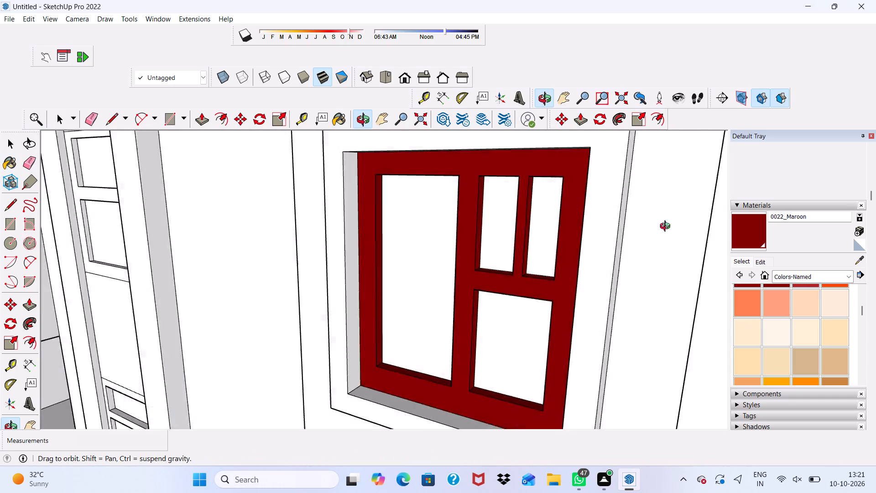
{"action": "middle_click_drag", "start_coordinate": [667, 227], "coordinate": [875, 211]}
{"action": "scroll", "coordinate": [253, 200], "scroll_direction": "up", "scroll_amount": 5}
{"action": "scroll", "coordinate": [320, 189], "scroll_direction": "down", "scroll_amount": 2}
{"action": "middle_click_drag", "start_coordinate": [320, 189], "coordinate": [316, 184]}
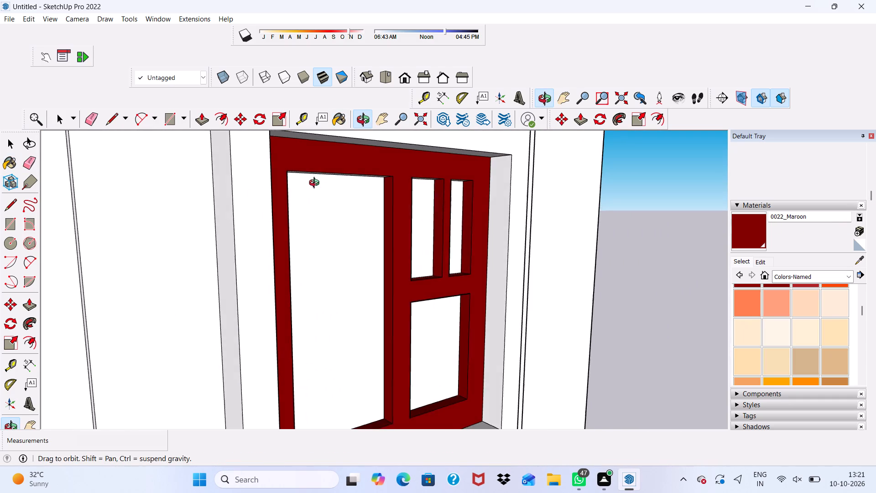
{"action": "middle_click_drag", "start_coordinate": [316, 184], "coordinate": [310, 117]}
{"action": "scroll", "coordinate": [310, 117], "scroll_direction": "up", "scroll_amount": 8}
{"action": "left_click", "coordinate": [323, 161]}
{"action": "scroll", "coordinate": [486, 191], "scroll_direction": "up", "scroll_amount": 1}
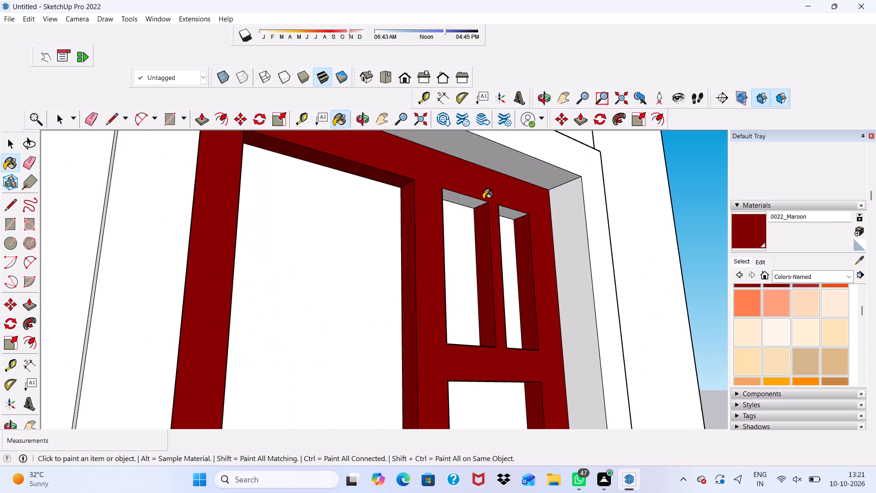
{"action": "left_click", "coordinate": [471, 204]}
{"action": "left_click", "coordinate": [511, 211]}
{"action": "scroll", "coordinate": [511, 211], "scroll_direction": "down", "scroll_amount": 3}
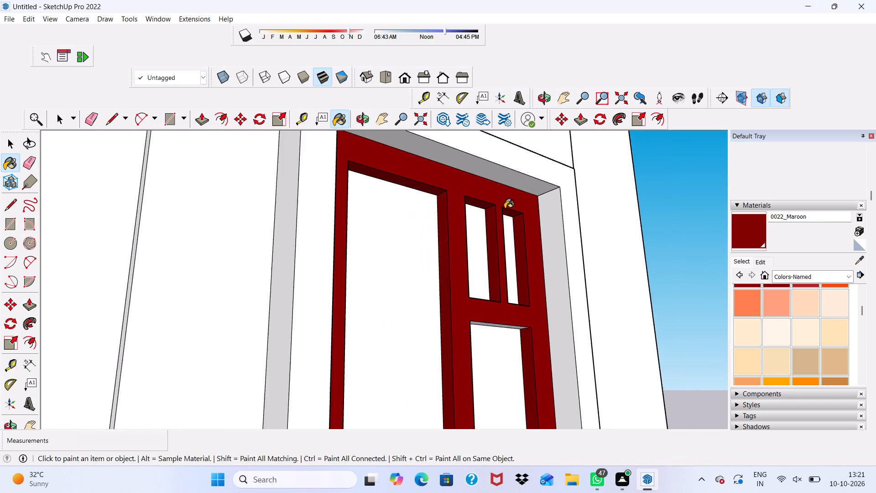
{"action": "scroll", "coordinate": [505, 209], "scroll_direction": "down", "scroll_amount": 8}
{"action": "scroll", "coordinate": [477, 283], "scroll_direction": "up", "scroll_amount": 12}
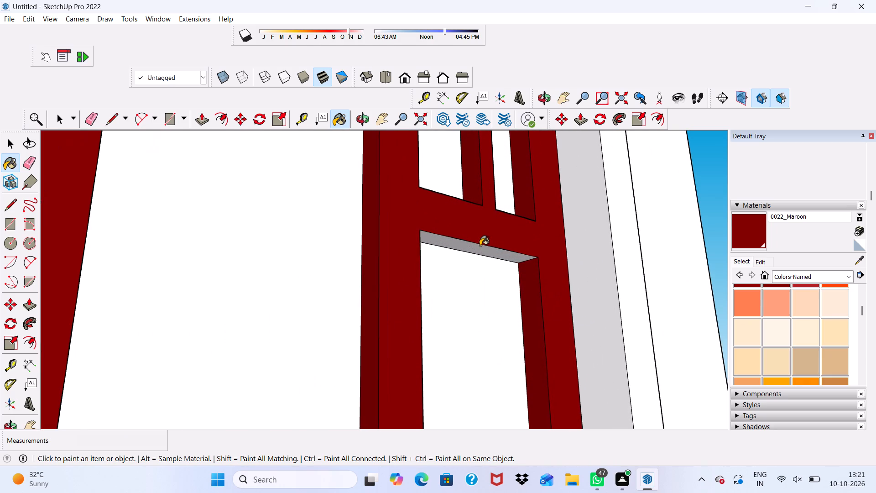
{"action": "left_click", "coordinate": [480, 246]}
Paint the inner sash frame of the tower's topmost window with 0022_Maroon.
{"action": "scroll", "coordinate": [480, 247], "scroll_direction": "down", "scroll_amount": 10}
{"action": "middle_click_drag", "start_coordinate": [473, 215], "coordinate": [354, 392]}
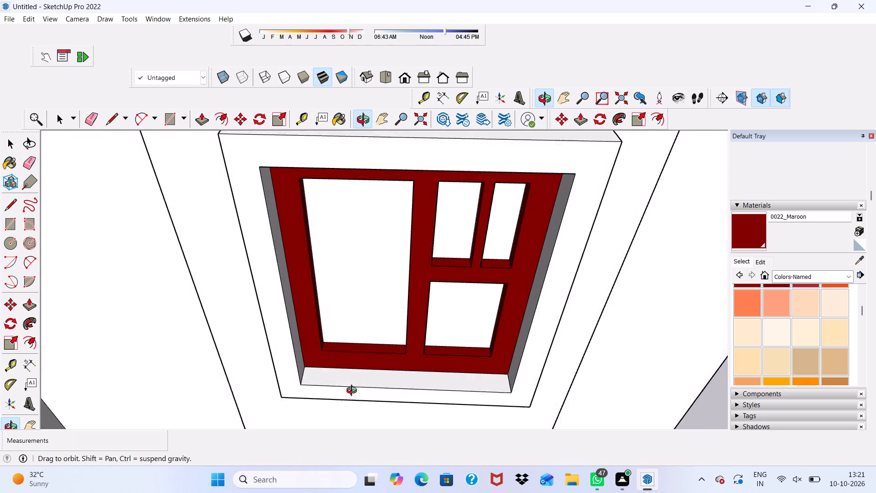
{"action": "middle_click_drag", "start_coordinate": [354, 392], "coordinate": [354, 357]}
{"action": "scroll", "coordinate": [326, 286], "scroll_direction": "up", "scroll_amount": 1}
{"action": "scroll", "coordinate": [326, 286], "scroll_direction": "down", "scroll_amount": 18}
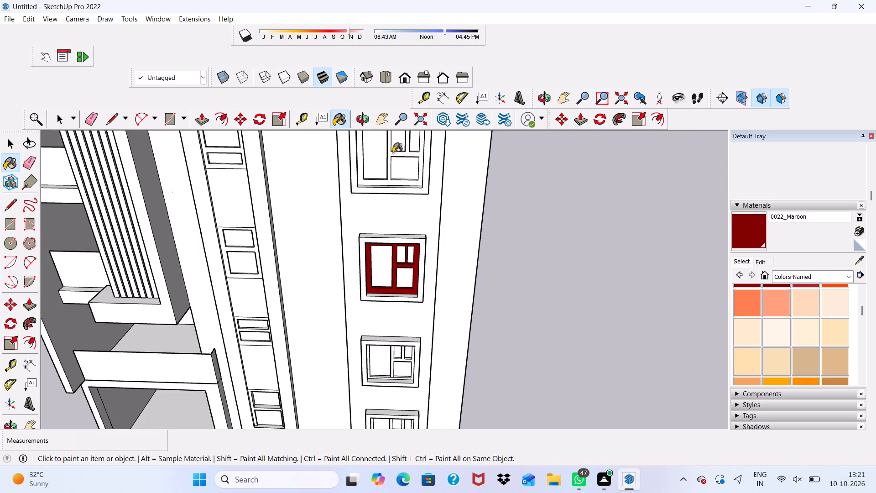
{"action": "scroll", "coordinate": [386, 146], "scroll_direction": "up", "scroll_amount": 20}
{"action": "scroll", "coordinate": [386, 146], "scroll_direction": "up", "scroll_amount": 1}
{"action": "left_click", "coordinate": [289, 230]}
Paint the topmost window's large-pane bottom and side edge faces and the lower small pane's bottom edge face with 0022_Maroon.
{"action": "scroll", "coordinate": [373, 367], "scroll_direction": "up", "scroll_amount": 5}
{"action": "left_click", "coordinate": [373, 367]}
{"action": "left_click", "coordinate": [279, 305]}
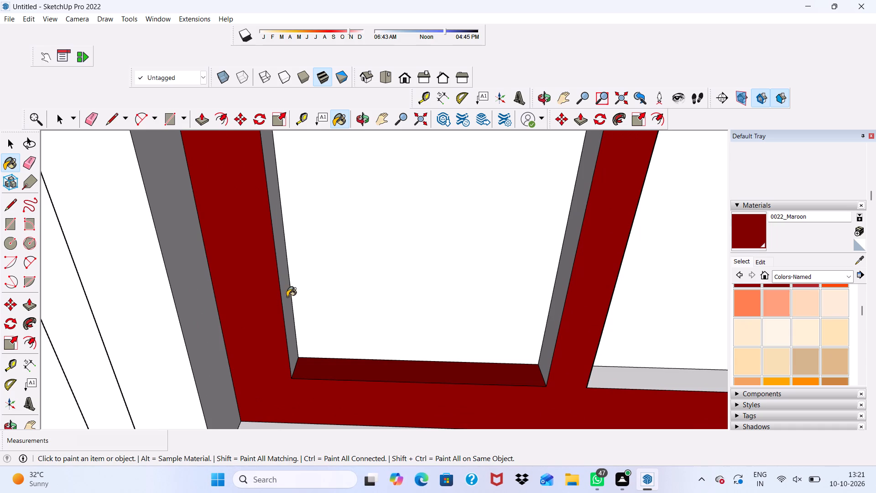
{"action": "left_click", "coordinate": [287, 297]}
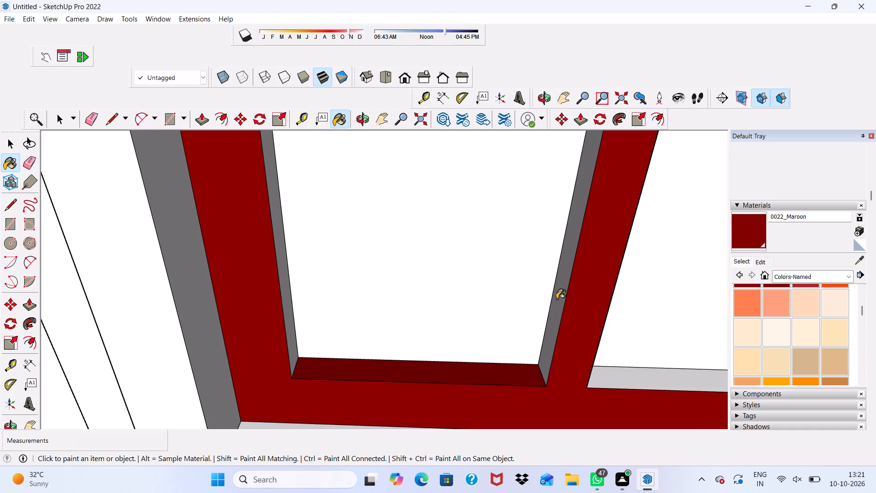
{"action": "left_click", "coordinate": [557, 299]}
{"action": "left_click", "coordinate": [611, 378]}
{"action": "scroll", "coordinate": [492, 306], "scroll_direction": "down", "scroll_amount": 12}
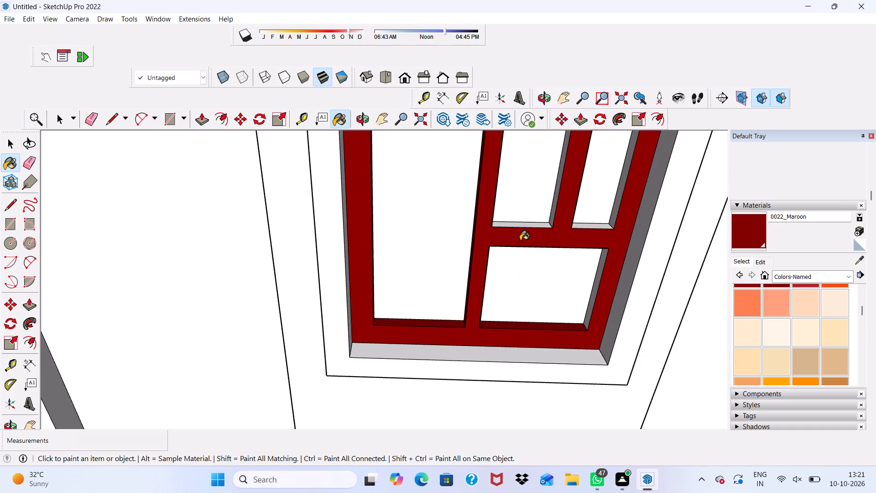
Paint the bottom and side edge faces of the topmost window's upper small panes and the lower small pane's side faces with 0022_Maroon.
{"action": "scroll", "coordinate": [581, 211], "scroll_direction": "up", "scroll_amount": 11}
{"action": "left_click", "coordinate": [558, 262]}
{"action": "left_click", "coordinate": [332, 251]}
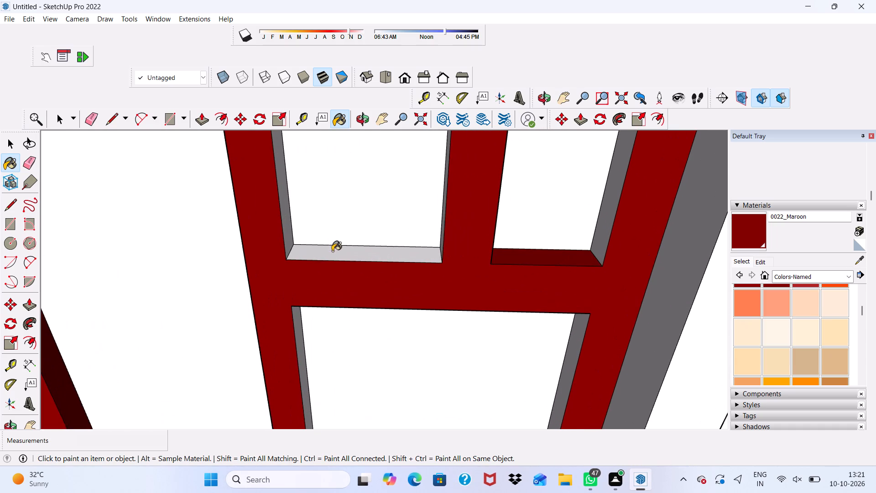
{"action": "left_click", "coordinate": [282, 191]}
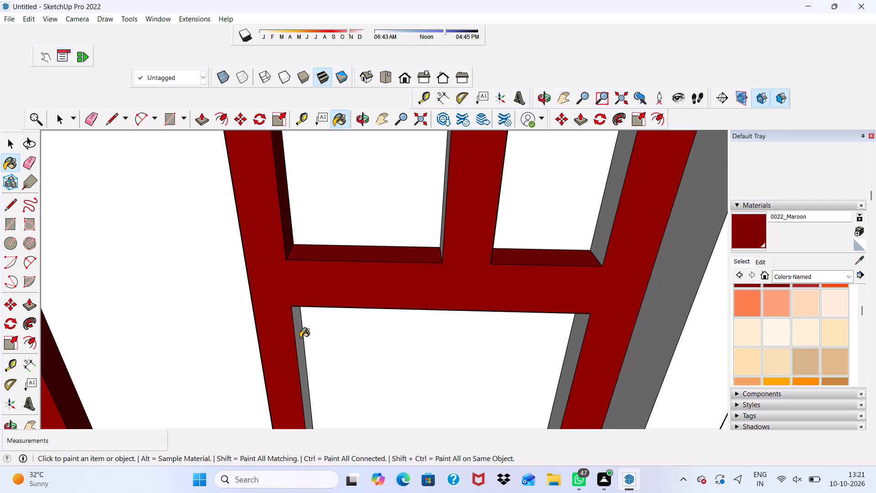
{"action": "left_click", "coordinate": [300, 338]}
{"action": "scroll", "coordinate": [327, 302], "scroll_direction": "down", "scroll_amount": 6}
{"action": "middle_click_drag", "start_coordinate": [402, 298], "coordinate": [517, 262]}
{"action": "left_click", "coordinate": [484, 314]}
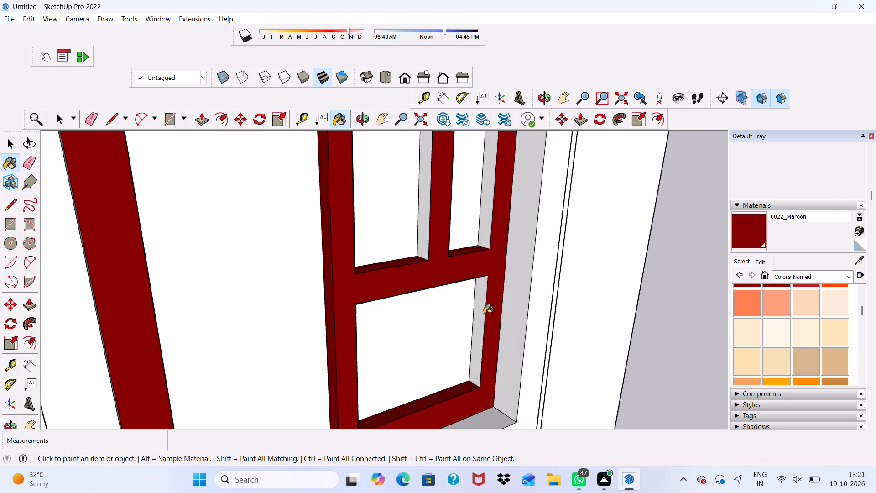
{"action": "left_click", "coordinate": [490, 216]}
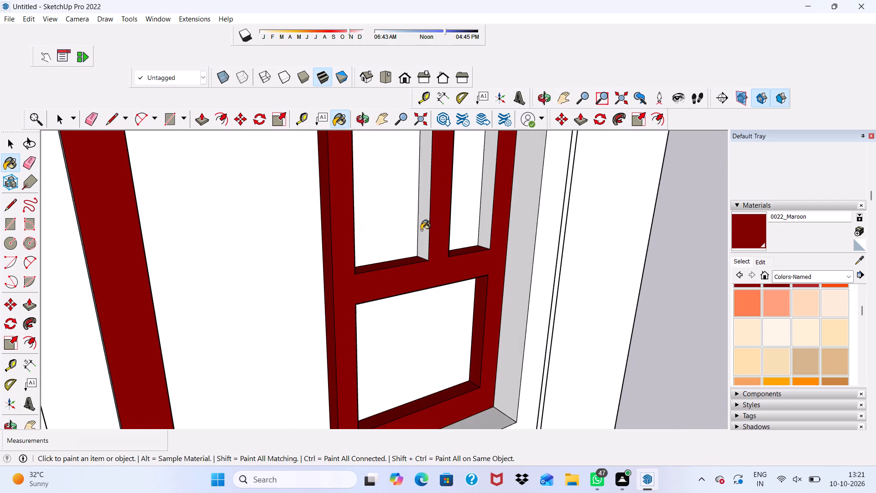
{"action": "left_click", "coordinate": [422, 230]}
Paint the top inner edge faces of all four panes of the topmost window with 0022_Maroon.
{"action": "scroll", "coordinate": [422, 230], "scroll_direction": "down", "scroll_amount": 11}
{"action": "middle_click_drag", "start_coordinate": [414, 237], "coordinate": [286, 76]}
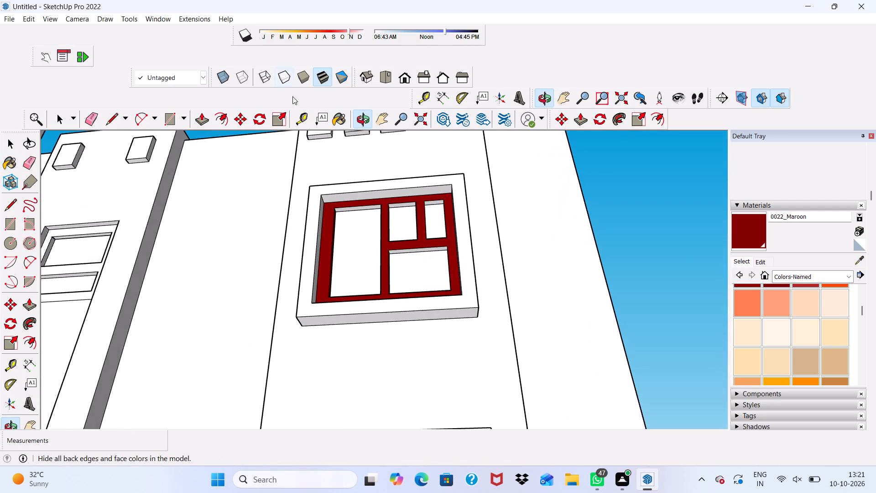
{"action": "scroll", "coordinate": [386, 218], "scroll_direction": "up", "scroll_amount": 10}
{"action": "left_click", "coordinate": [463, 201]}
{"action": "left_click", "coordinate": [416, 204]}
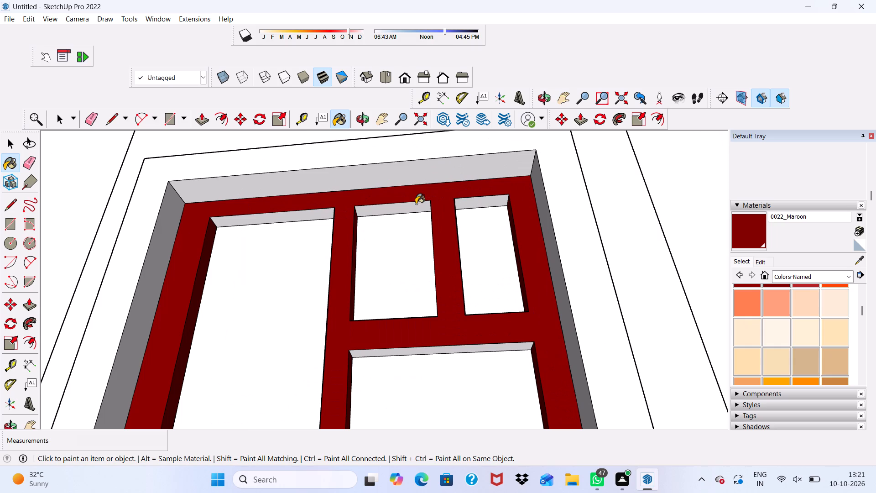
{"action": "left_click", "coordinate": [410, 351]}
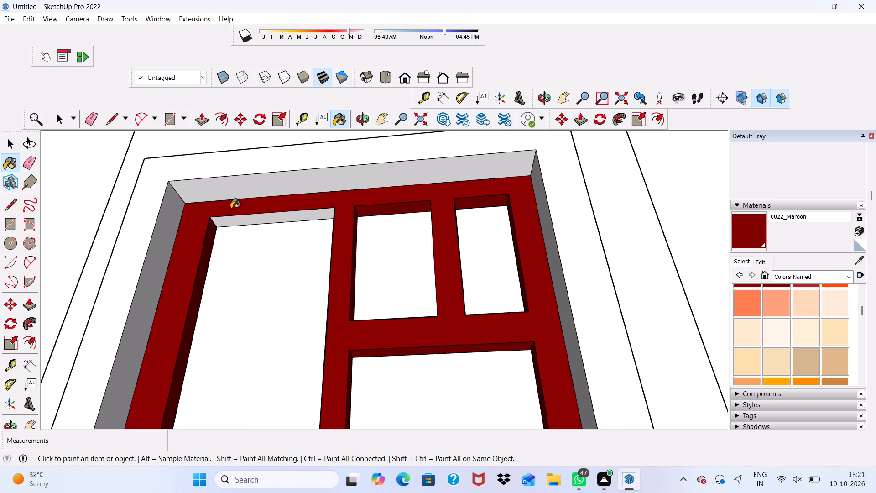
{"action": "left_click", "coordinate": [238, 224]}
Paint the second window from the bottom with 0022_Maroon on its inner sash frame and the large pane's left and top edge faces.
{"action": "scroll", "coordinate": [239, 221], "scroll_direction": "down", "scroll_amount": 13}
{"action": "scroll", "coordinate": [308, 211], "scroll_direction": "down", "scroll_amount": 7}
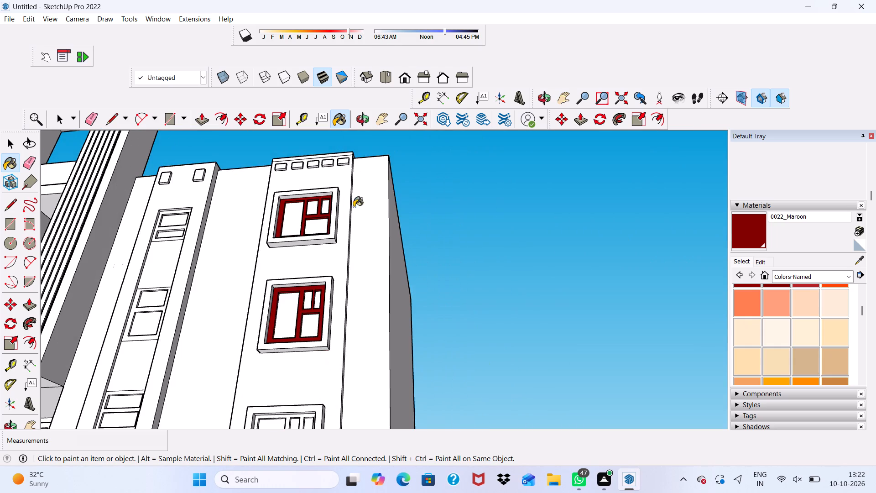
{"action": "scroll", "coordinate": [293, 246], "scroll_direction": "down", "scroll_amount": 5}
{"action": "scroll", "coordinate": [266, 377], "scroll_direction": "up", "scroll_amount": 20}
{"action": "scroll", "coordinate": [266, 377], "scroll_direction": "up", "scroll_amount": 2}
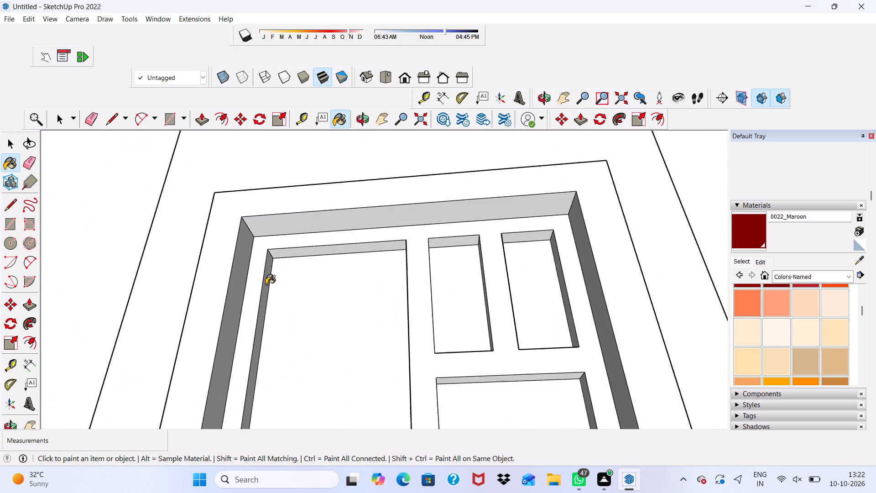
{"action": "scroll", "coordinate": [266, 284], "scroll_direction": "up", "scroll_amount": 3}
{"action": "left_click", "coordinate": [256, 267]}
{"action": "left_click", "coordinate": [268, 272]}
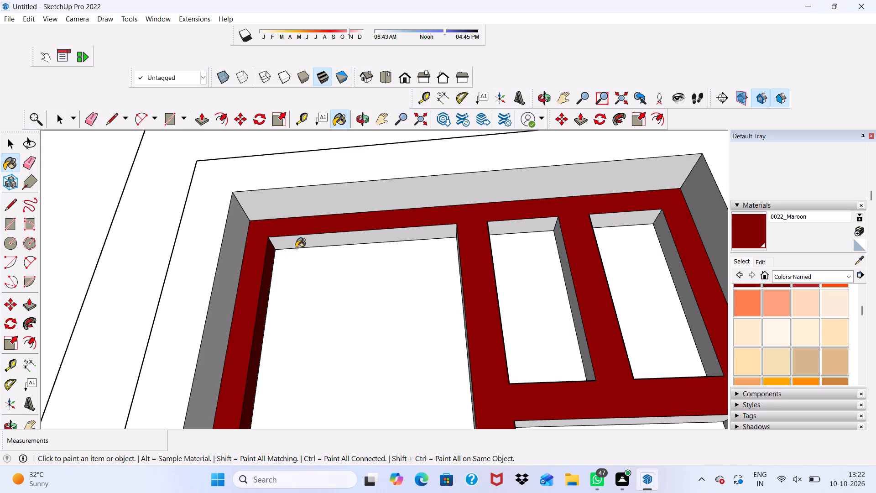
{"action": "left_click", "coordinate": [296, 248]}
{"action": "left_click", "coordinate": [298, 244]}
Paint the top and right inner edge faces of this window's two upper small panes with 0022_Maroon.
{"action": "scroll", "coordinate": [599, 299], "scroll_direction": "up", "scroll_amount": 7}
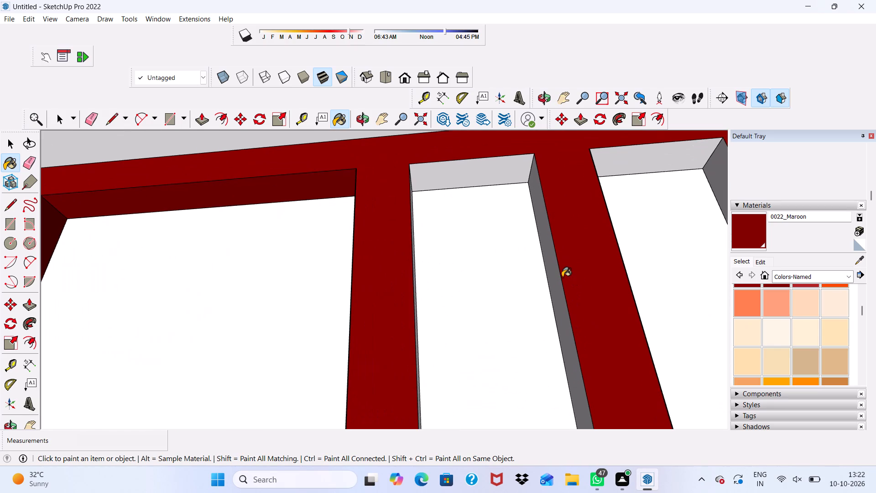
{"action": "left_click", "coordinate": [554, 278]}
{"action": "left_click", "coordinate": [506, 163]}
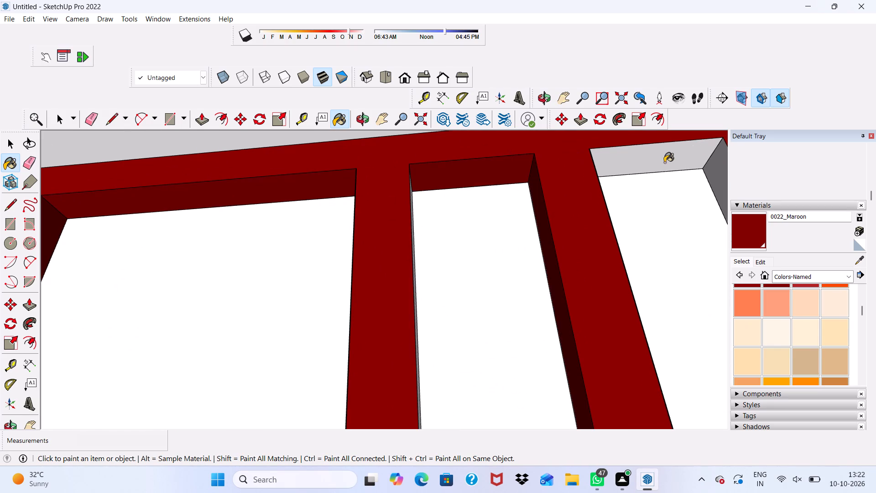
{"action": "left_click", "coordinate": [644, 163]}
{"action": "scroll", "coordinate": [644, 163], "scroll_direction": "down", "scroll_amount": 9}
{"action": "left_click", "coordinate": [693, 205]}
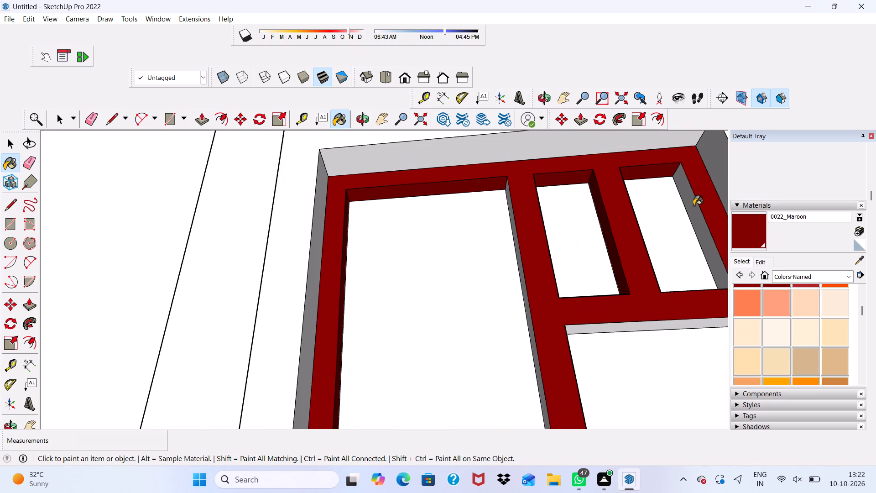
Paint the left and bottom inner edge faces of this window's two upper small panes with 0022_Maroon.
{"action": "scroll", "coordinate": [693, 205], "scroll_direction": "down", "scroll_amount": 4}
{"action": "middle_click_drag", "start_coordinate": [679, 219], "coordinate": [480, 344]}
{"action": "scroll", "coordinate": [502, 284], "scroll_direction": "up", "scroll_amount": 4}
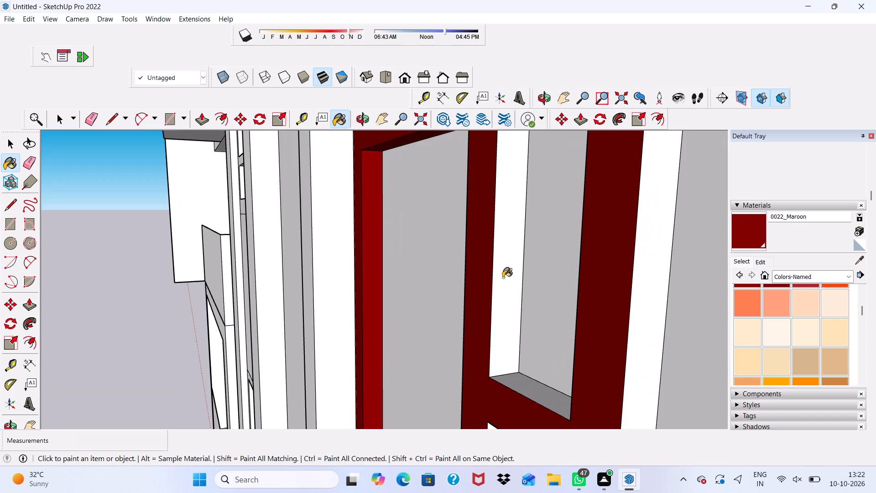
{"action": "left_click", "coordinate": [503, 278]}
{"action": "left_click", "coordinate": [665, 292]}
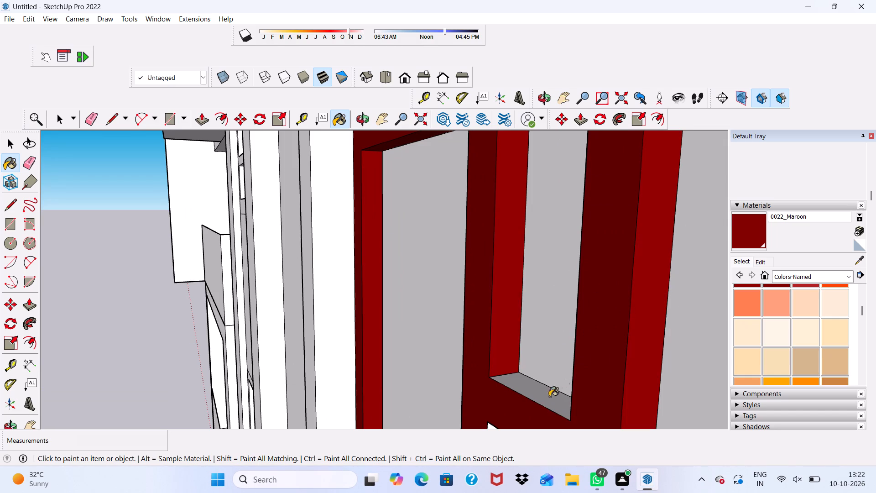
{"action": "left_click", "coordinate": [543, 402]}
{"action": "scroll", "coordinate": [510, 309], "scroll_direction": "down", "scroll_amount": 13}
{"action": "middle_click_drag", "start_coordinate": [525, 282], "coordinate": [601, 347]}
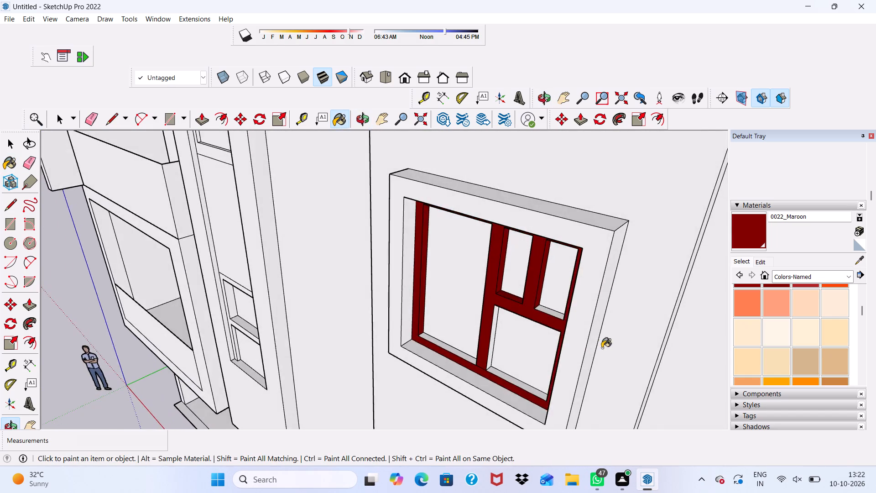
{"action": "scroll", "coordinate": [533, 312], "scroll_direction": "up", "scroll_amount": 11}
{"action": "left_click", "coordinate": [547, 319]}
Paint the left, bottom and right inner edge faces of this window's lower small pane with 0022_Maroon.
{"action": "scroll", "coordinate": [478, 242], "scroll_direction": "down", "scroll_amount": 5}
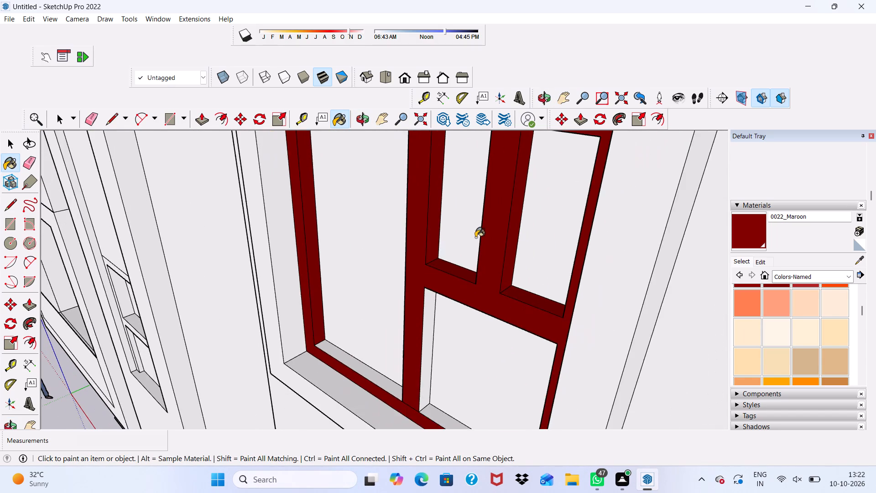
{"action": "scroll", "coordinate": [475, 237], "scroll_direction": "down", "scroll_amount": 6}
{"action": "scroll", "coordinate": [438, 353], "scroll_direction": "up", "scroll_amount": 12}
{"action": "left_click", "coordinate": [464, 266]}
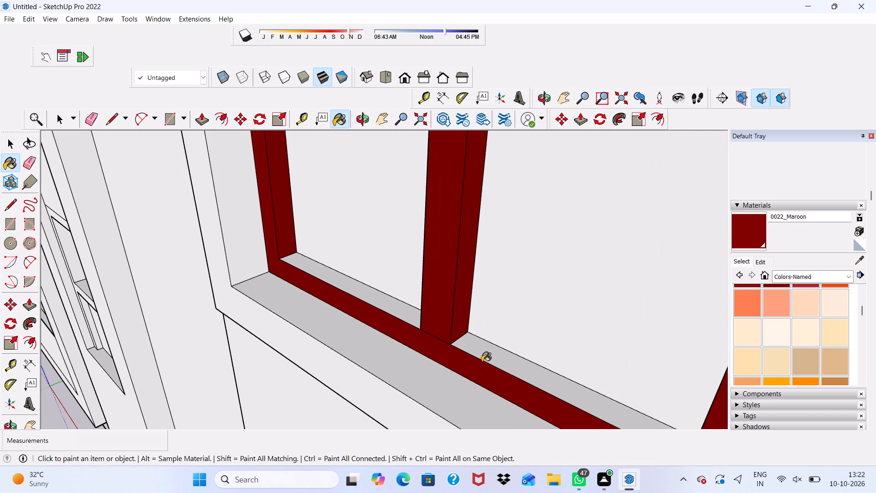
{"action": "left_click", "coordinate": [485, 352]}
{"action": "scroll", "coordinate": [459, 320], "scroll_direction": "down", "scroll_amount": 2}
{"action": "middle_click_drag", "start_coordinate": [459, 320], "coordinate": [621, 315]}
{"action": "scroll", "coordinate": [636, 250], "scroll_direction": "up", "scroll_amount": 5}
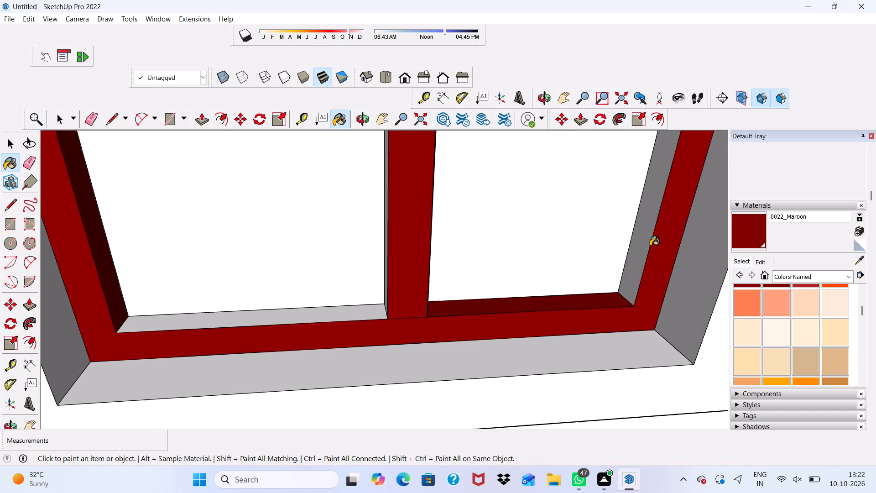
{"action": "left_click", "coordinate": [650, 246]}
{"action": "scroll", "coordinate": [650, 246], "scroll_direction": "down", "scroll_amount": 4}
{"action": "scroll", "coordinate": [680, 217], "scroll_direction": "up", "scroll_amount": 5}
{"action": "left_click", "coordinate": [640, 223]}
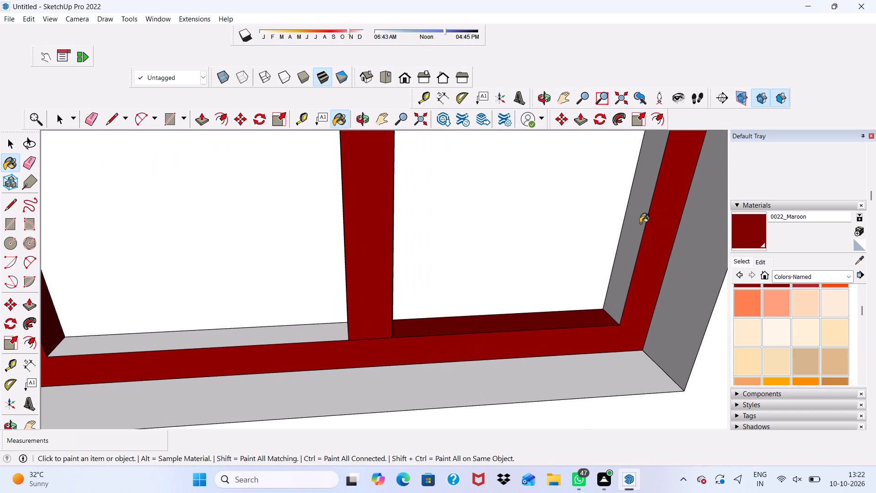
{"action": "scroll", "coordinate": [640, 223], "scroll_direction": "down", "scroll_amount": 5}
{"action": "middle_click_drag", "start_coordinate": [559, 261], "coordinate": [464, 304]}
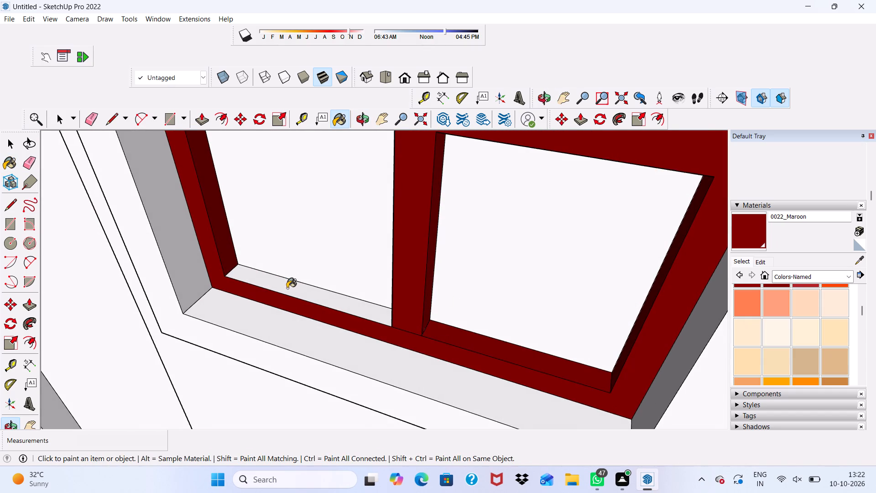
Paint the bottom and right inner edge faces of this window's large pane with 0022_Maroon.
{"action": "left_click", "coordinate": [287, 288]}
{"action": "scroll", "coordinate": [289, 288], "scroll_direction": "down", "scroll_amount": 1}
{"action": "middle_click_drag", "start_coordinate": [289, 288], "coordinate": [511, 264]}
{"action": "left_click", "coordinate": [410, 219]}
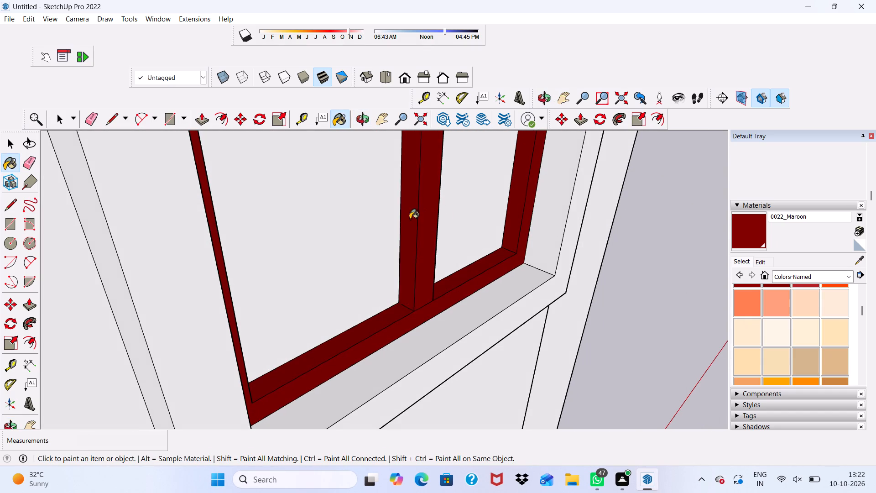
Paint the inner sash frame of the bottom tower window with 0022_Maroon.
{"action": "scroll", "coordinate": [410, 219], "scroll_direction": "down", "scroll_amount": 11}
{"action": "middle_click_drag", "start_coordinate": [469, 237], "coordinate": [338, 196]}
{"action": "scroll", "coordinate": [328, 196], "scroll_direction": "up", "scroll_amount": 5}
{"action": "scroll", "coordinate": [328, 196], "scroll_direction": "down", "scroll_amount": 4}
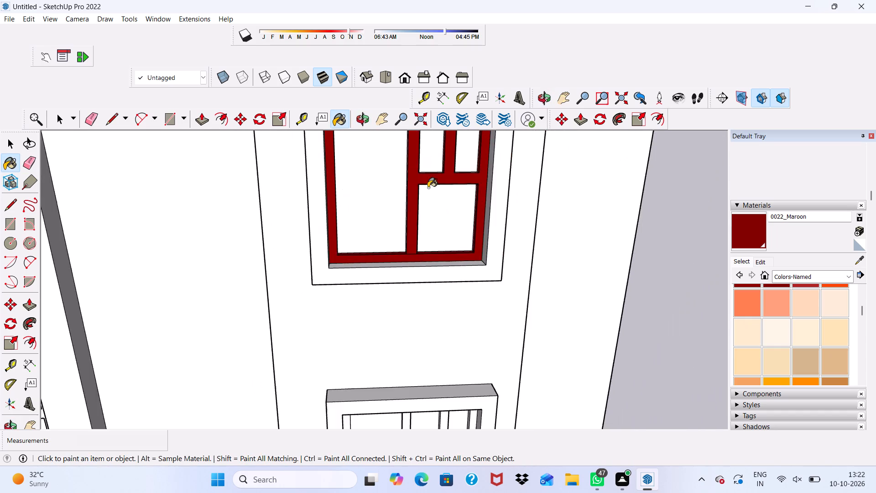
{"action": "scroll", "coordinate": [428, 188], "scroll_direction": "down", "scroll_amount": 13}
{"action": "scroll", "coordinate": [420, 302], "scroll_direction": "up", "scroll_amount": 20}
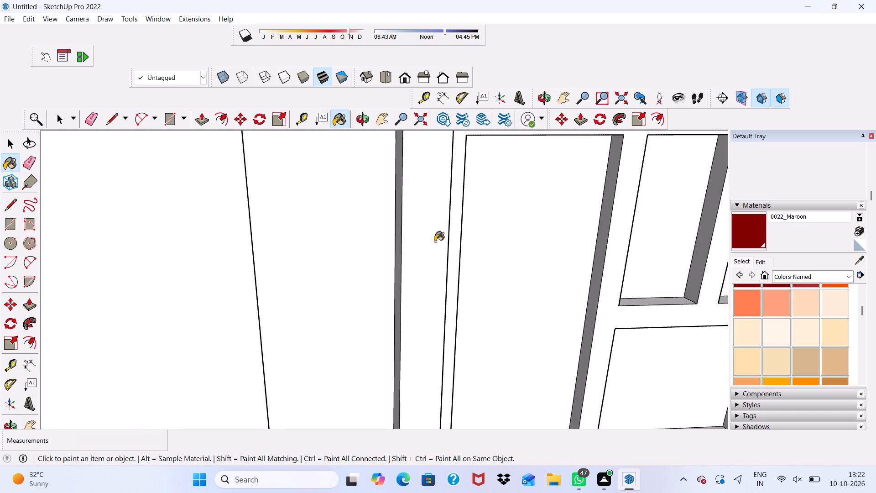
{"action": "middle_click_drag", "start_coordinate": [435, 241], "coordinate": [378, 262]}
{"action": "scroll", "coordinate": [454, 228], "scroll_direction": "up", "scroll_amount": 1}
{"action": "left_click", "coordinate": [454, 224]}
Paint the bottom, right and left inner edge faces of the bottom window's two upper small panes with 0022_Maroon.
{"action": "scroll", "coordinate": [465, 228], "scroll_direction": "down", "scroll_amount": 8}
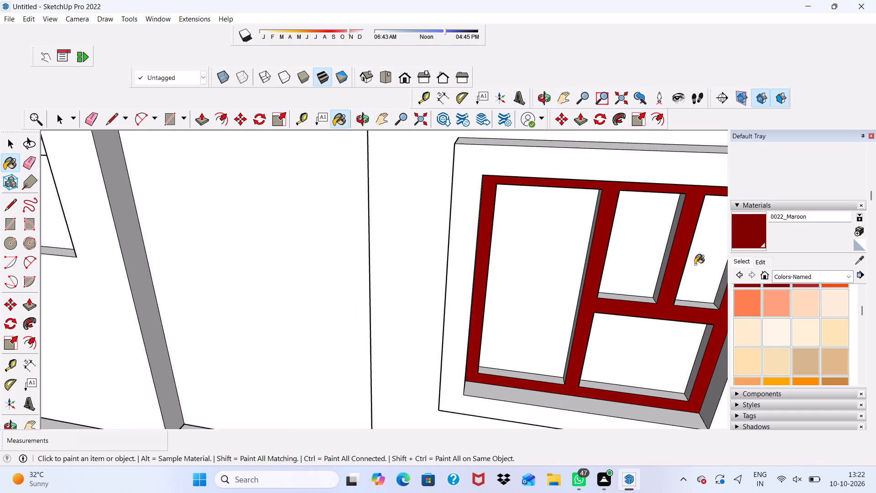
{"action": "scroll", "coordinate": [696, 263], "scroll_direction": "up", "scroll_amount": 10}
{"action": "left_click", "coordinate": [546, 302]}
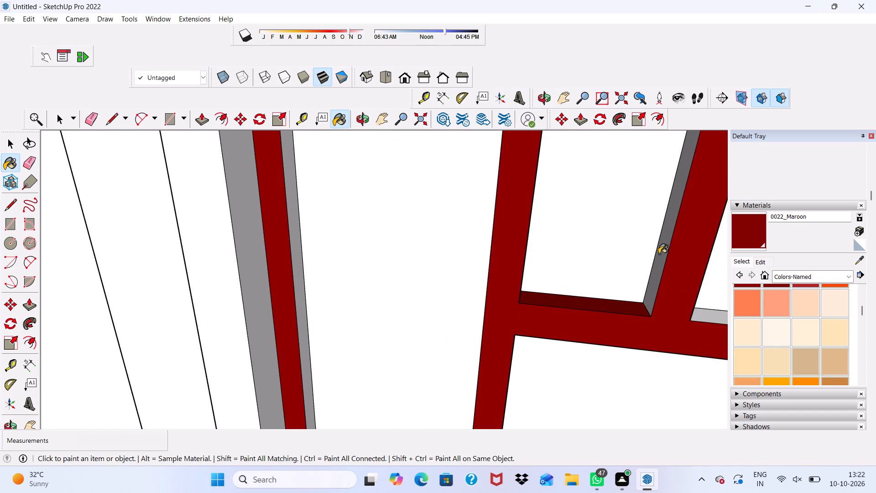
{"action": "left_click", "coordinate": [659, 254]}
{"action": "scroll", "coordinate": [610, 253], "scroll_direction": "down", "scroll_amount": 10}
{"action": "scroll", "coordinate": [616, 271], "scroll_direction": "up", "scroll_amount": 10}
{"action": "left_click", "coordinate": [541, 315]}
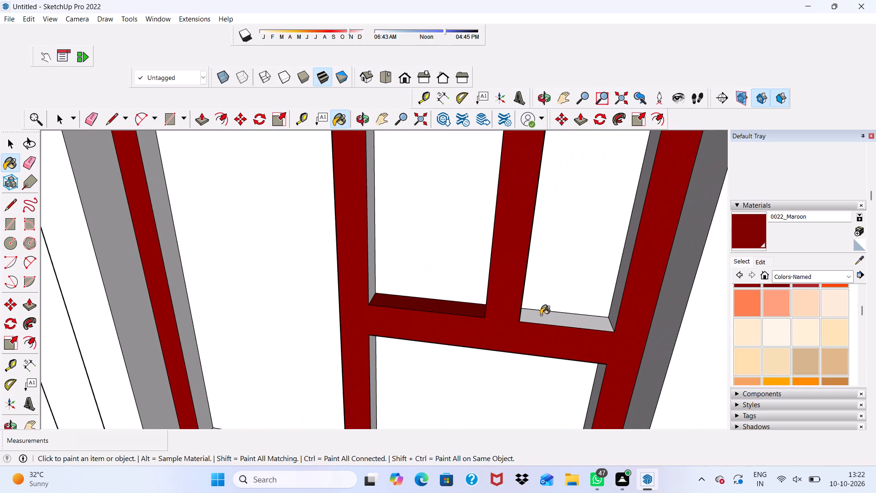
{"action": "left_click", "coordinate": [622, 267]}
{"action": "middle_click_drag", "start_coordinate": [515, 270], "coordinate": [411, 304]}
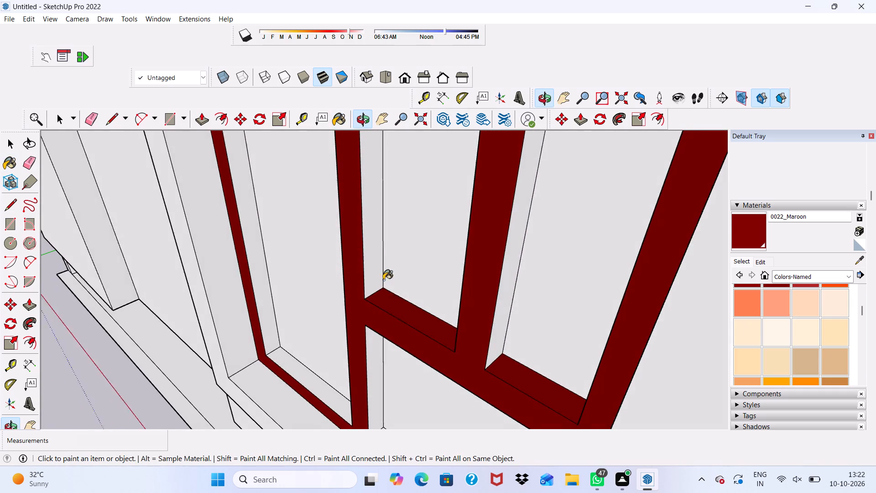
{"action": "left_click", "coordinate": [374, 241]}
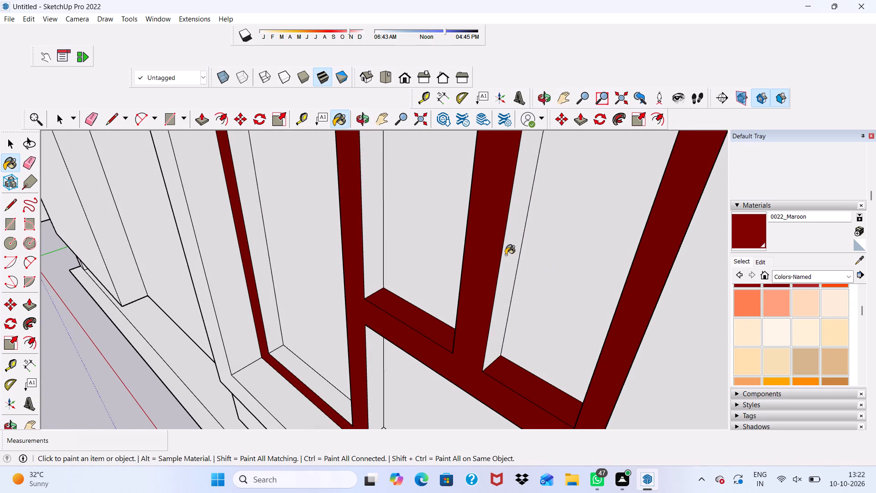
{"action": "left_click", "coordinate": [506, 255]}
Paint all four inner edge faces of the bottom window's lower small pane with 0022_Maroon.
{"action": "scroll", "coordinate": [506, 255], "scroll_direction": "down", "scroll_amount": 11}
{"action": "scroll", "coordinate": [487, 312], "scroll_direction": "up", "scroll_amount": 13}
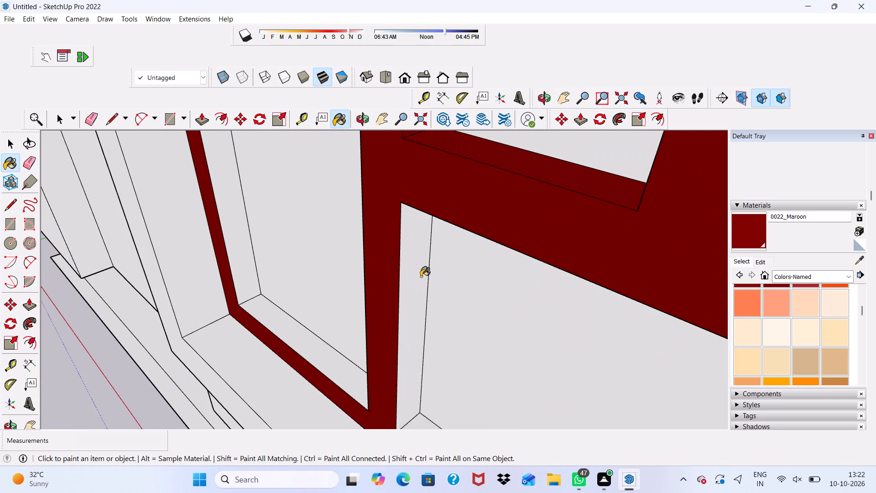
{"action": "left_click", "coordinate": [414, 269]}
{"action": "scroll", "coordinate": [431, 250], "scroll_direction": "down", "scroll_amount": 10}
{"action": "scroll", "coordinate": [484, 353], "scroll_direction": "up", "scroll_amount": 4}
{"action": "left_click", "coordinate": [466, 368]}
{"action": "scroll", "coordinate": [466, 368], "scroll_direction": "down", "scroll_amount": 1}
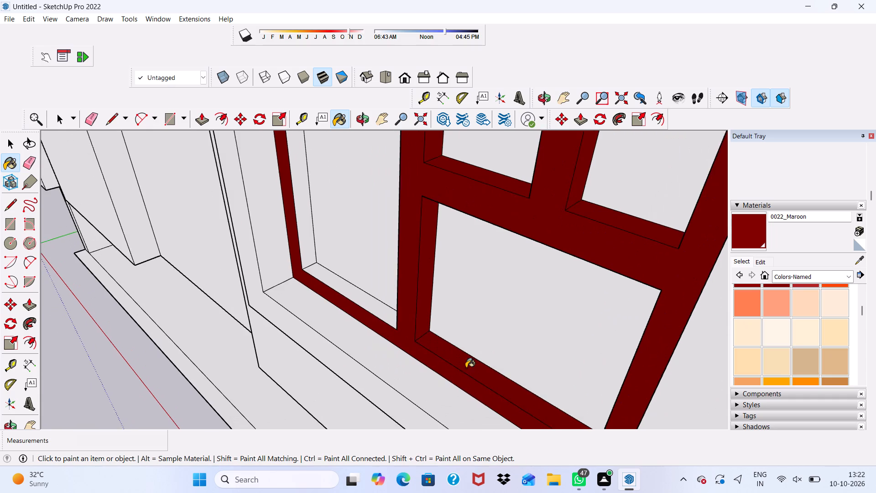
{"action": "middle_click_drag", "start_coordinate": [466, 368], "coordinate": [612, 179]}
{"action": "scroll", "coordinate": [556, 222], "scroll_direction": "up", "scroll_amount": 5}
{"action": "left_click", "coordinate": [553, 205]}
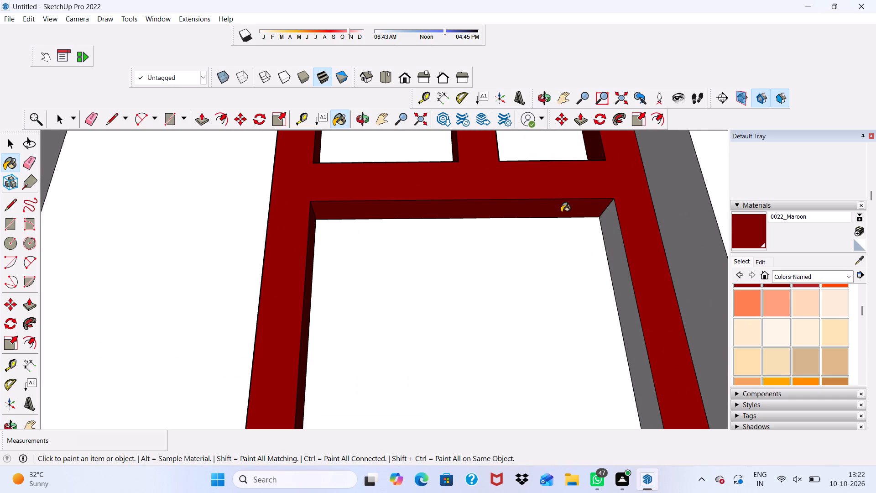
{"action": "left_click", "coordinate": [618, 291]}
Paint the right, bottom and left inner edge faces of the bottom window's large pane with 0022_Maroon.
{"action": "scroll", "coordinate": [618, 291], "scroll_direction": "down", "scroll_amount": 6}
{"action": "middle_click_drag", "start_coordinate": [598, 270], "coordinate": [564, 298]}
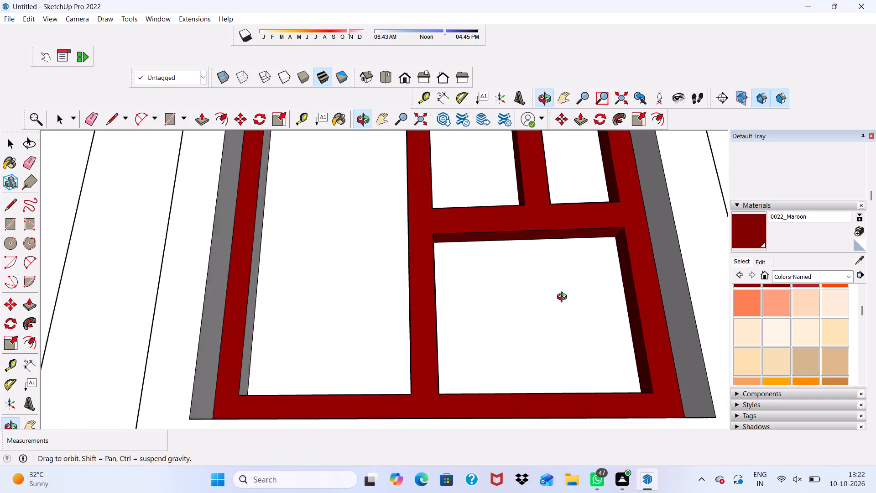
{"action": "middle_click_drag", "start_coordinate": [564, 298], "coordinate": [746, 340]}
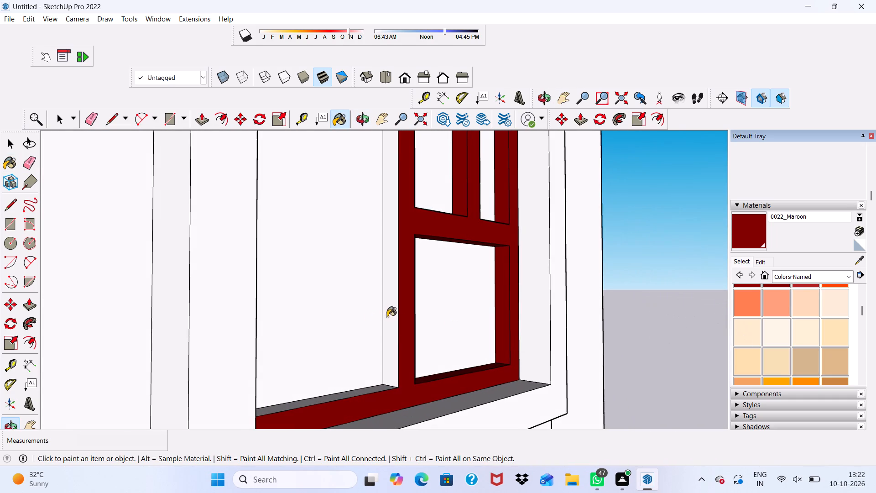
{"action": "left_click", "coordinate": [392, 317]}
{"action": "left_click", "coordinate": [335, 394]}
{"action": "scroll", "coordinate": [342, 353], "scroll_direction": "down", "scroll_amount": 3}
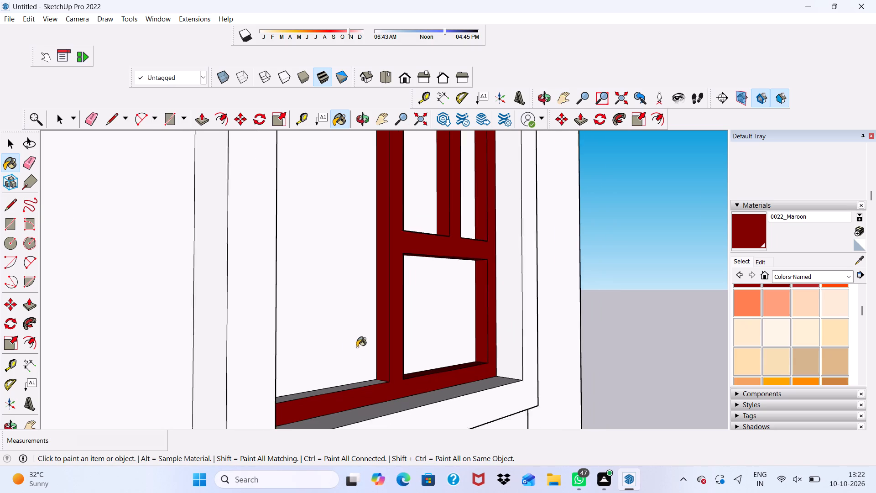
{"action": "scroll", "coordinate": [357, 347], "scroll_direction": "down", "scroll_amount": 1}
{"action": "scroll", "coordinate": [368, 327], "scroll_direction": "up", "scroll_amount": 3}
{"action": "scroll", "coordinate": [368, 327], "scroll_direction": "down", "scroll_amount": 6}
{"action": "middle_click_drag", "start_coordinate": [368, 327], "coordinate": [304, 321]}
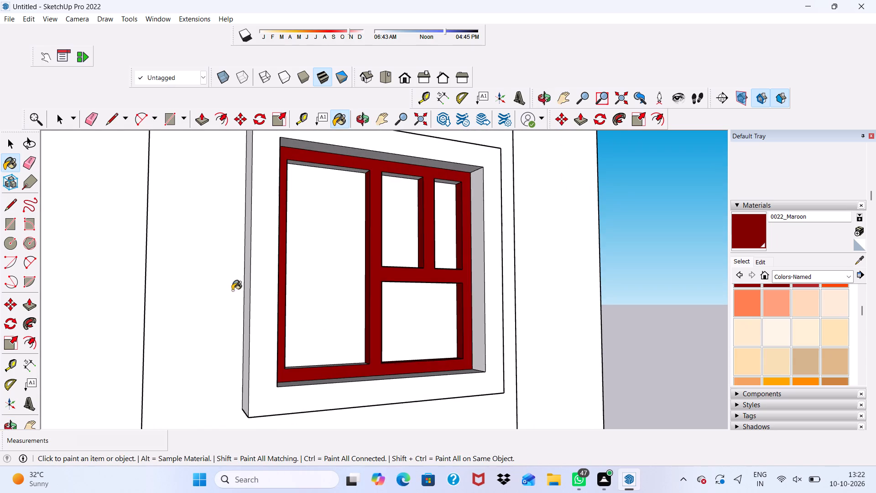
{"action": "middle_click_drag", "start_coordinate": [282, 278], "coordinate": [117, 364]}
{"action": "scroll", "coordinate": [310, 296], "scroll_direction": "up", "scroll_amount": 6}
{"action": "scroll", "coordinate": [311, 295], "scroll_direction": "down", "scroll_amount": 1}
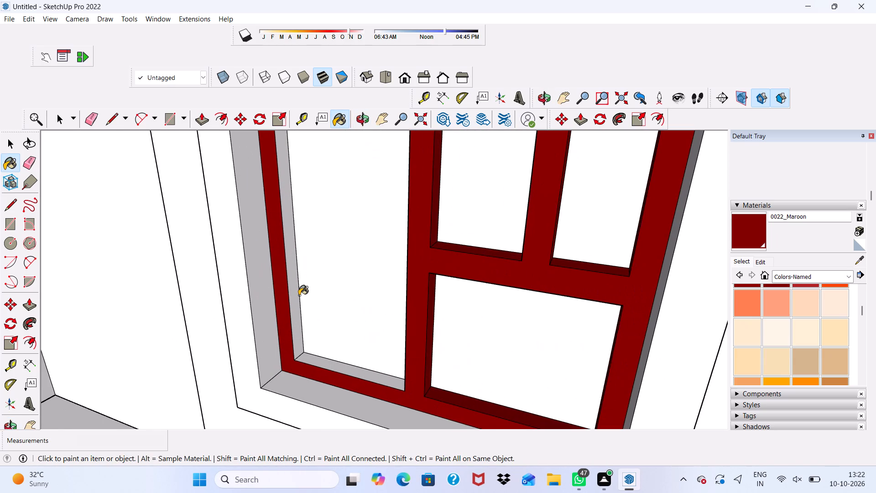
{"action": "left_click", "coordinate": [299, 295]}
{"action": "scroll", "coordinate": [316, 368], "scroll_direction": "up", "scroll_amount": 7}
{"action": "left_click", "coordinate": [314, 370]}
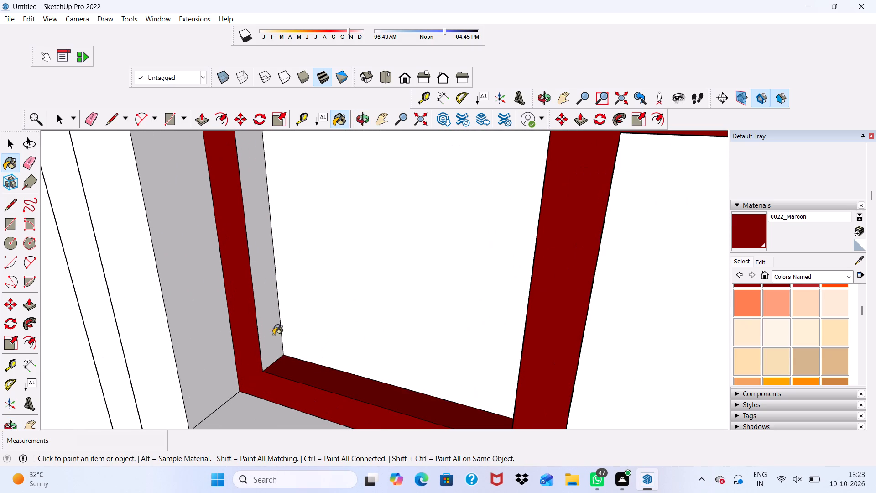
{"action": "left_click", "coordinate": [265, 264]}
Paint the top inner edge faces of the bottom window's large pane and two upper small panes with 0022_Maroon.
{"action": "scroll", "coordinate": [264, 264], "scroll_direction": "down", "scroll_amount": 17}
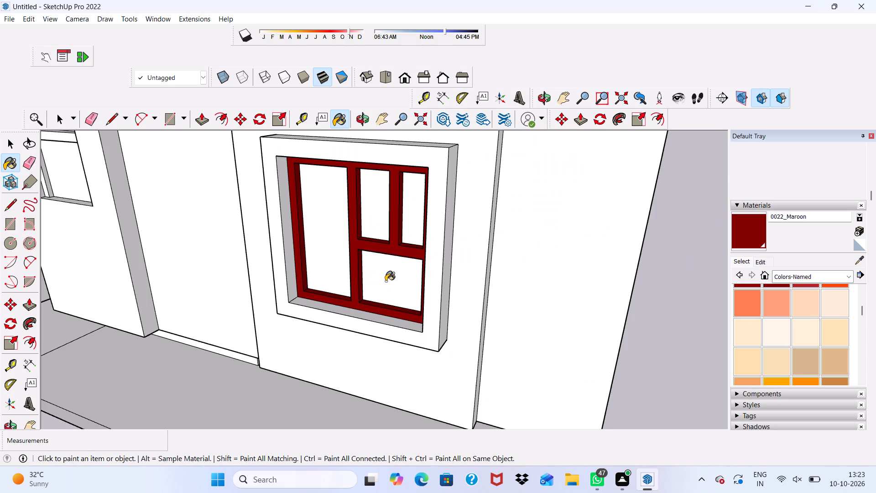
{"action": "middle_click_drag", "start_coordinate": [386, 281], "coordinate": [431, 120]}
{"action": "scroll", "coordinate": [417, 151], "scroll_direction": "up", "scroll_amount": 10}
{"action": "left_click", "coordinate": [417, 163]}
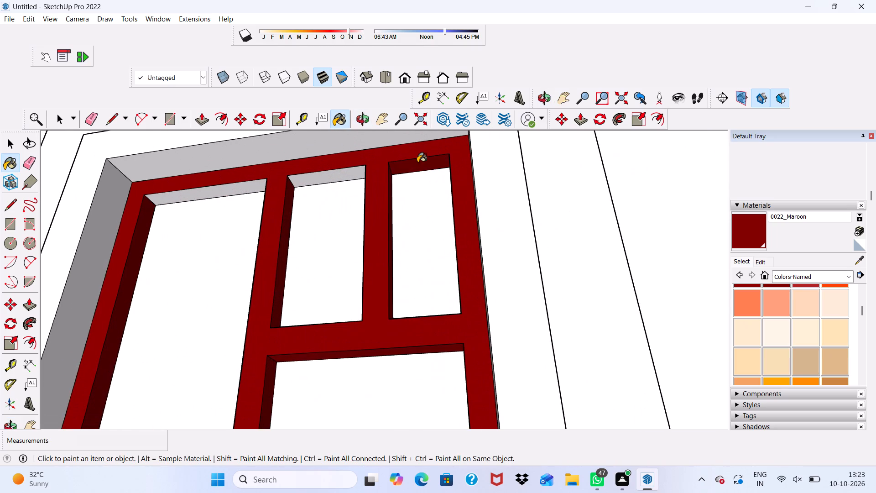
{"action": "left_click", "coordinate": [349, 176]}
{"action": "left_click", "coordinate": [229, 191]}
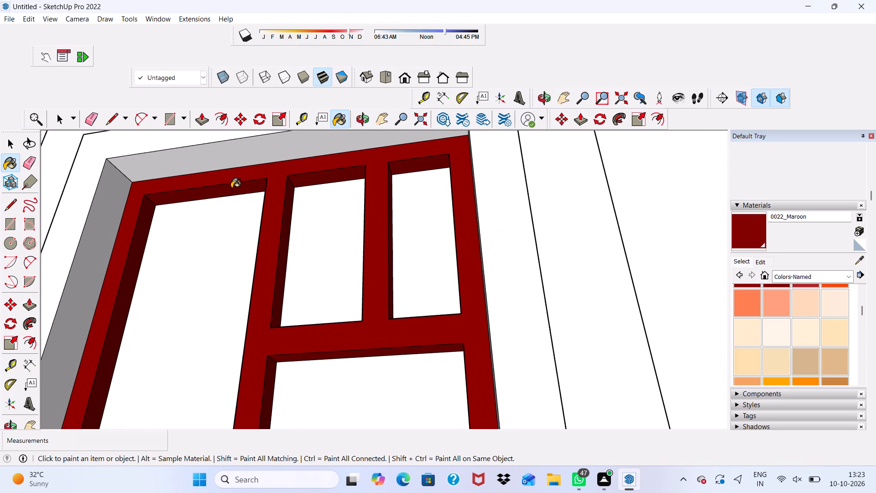
Paint the topmost two-pane frame in the narrow vertical window strip and its upper pane's inner edge faces with 0022_Maroon.
{"action": "scroll", "coordinate": [231, 188], "scroll_direction": "down", "scroll_amount": 12}
{"action": "scroll", "coordinate": [308, 192], "scroll_direction": "down", "scroll_amount": 1}
{"action": "middle_click_drag", "start_coordinate": [308, 194], "coordinate": [275, 321]}
{"action": "scroll", "coordinate": [273, 329], "scroll_direction": "down", "scroll_amount": 9}
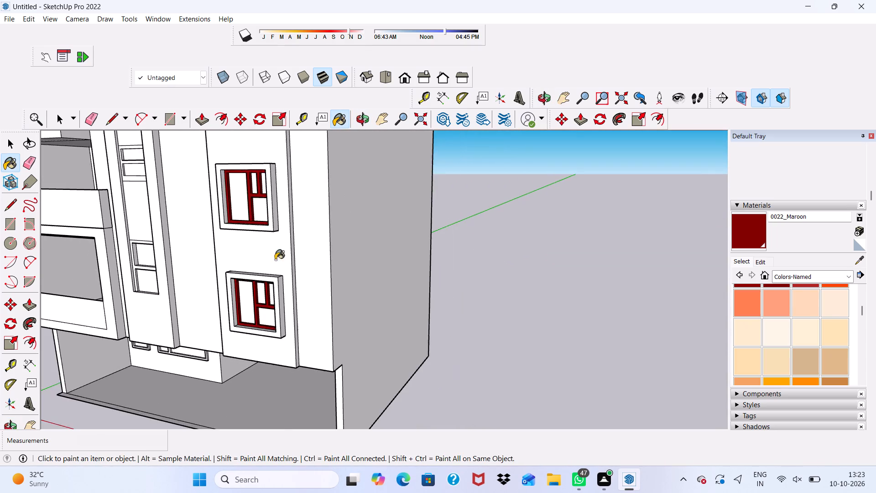
{"action": "scroll", "coordinate": [269, 216], "scroll_direction": "down", "scroll_amount": 11}
{"action": "scroll", "coordinate": [233, 149], "scroll_direction": "up", "scroll_amount": 5}
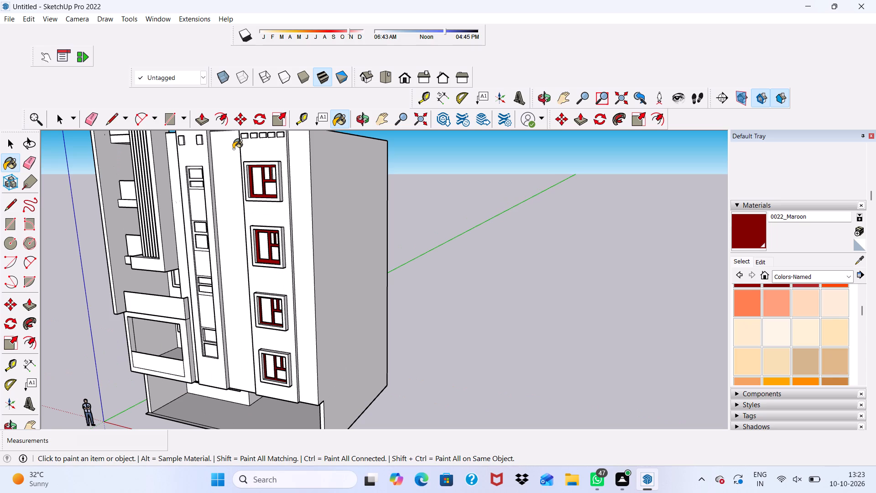
{"action": "scroll", "coordinate": [183, 173], "scroll_direction": "up", "scroll_amount": 20}
{"action": "scroll", "coordinate": [183, 173], "scroll_direction": "up", "scroll_amount": 3}
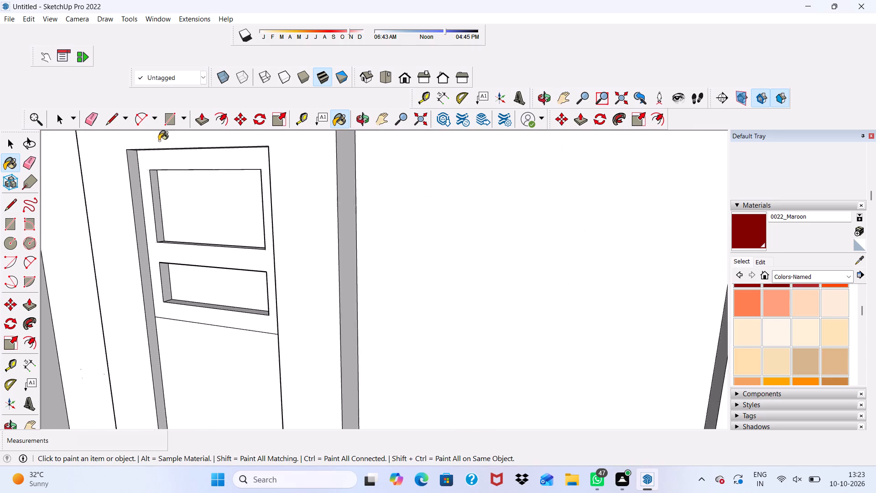
{"action": "scroll", "coordinate": [159, 141], "scroll_direction": "up", "scroll_amount": 5}
{"action": "left_click", "coordinate": [158, 169]}
{"action": "scroll", "coordinate": [134, 267], "scroll_direction": "up", "scroll_amount": 4}
{"action": "left_click", "coordinate": [148, 246]}
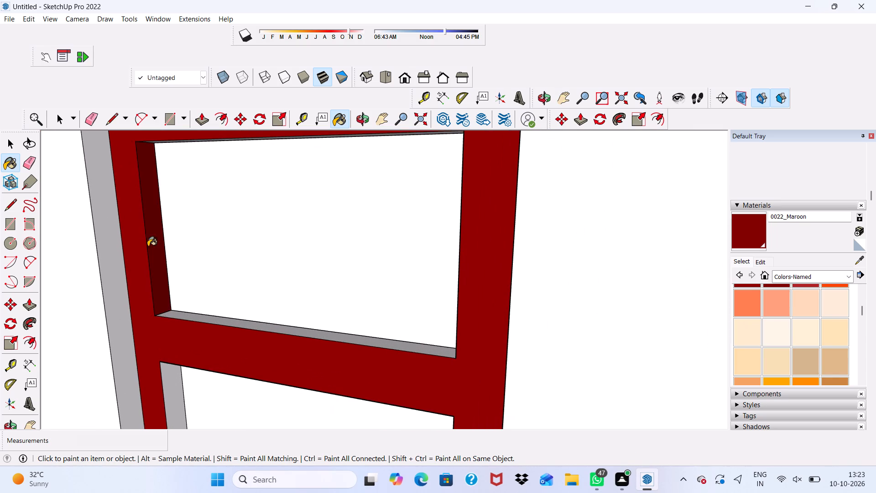
{"action": "left_click", "coordinate": [177, 312]}
{"action": "scroll", "coordinate": [177, 271], "scroll_direction": "down", "scroll_amount": 1}
{"action": "middle_click_drag", "start_coordinate": [177, 271], "coordinate": [432, 247]}
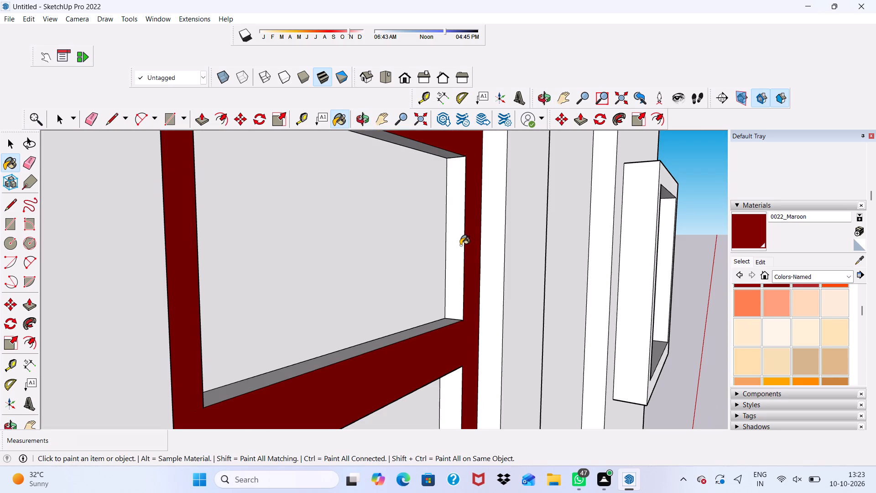
{"action": "left_click", "coordinate": [458, 244]}
{"action": "left_click", "coordinate": [433, 327]}
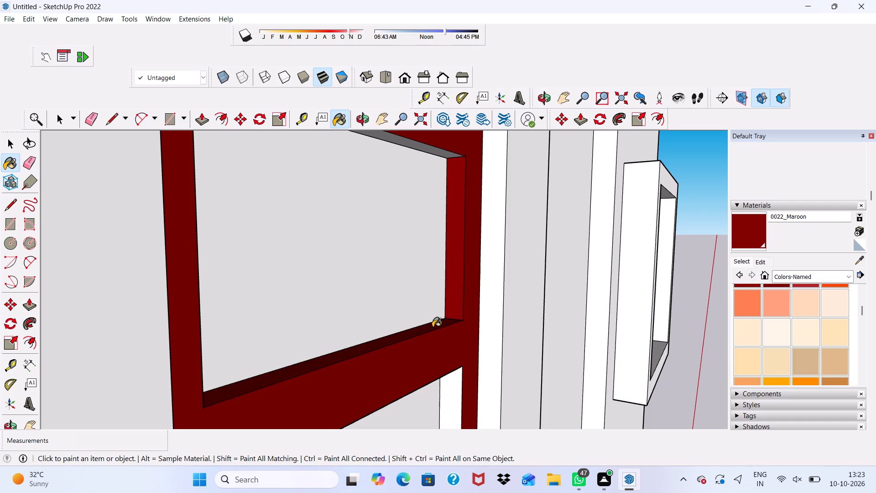
{"action": "middle_click_drag", "start_coordinate": [433, 327], "coordinate": [325, 269]}
{"action": "scroll", "coordinate": [315, 151], "scroll_direction": "up", "scroll_amount": 6}
{"action": "left_click", "coordinate": [434, 157]}
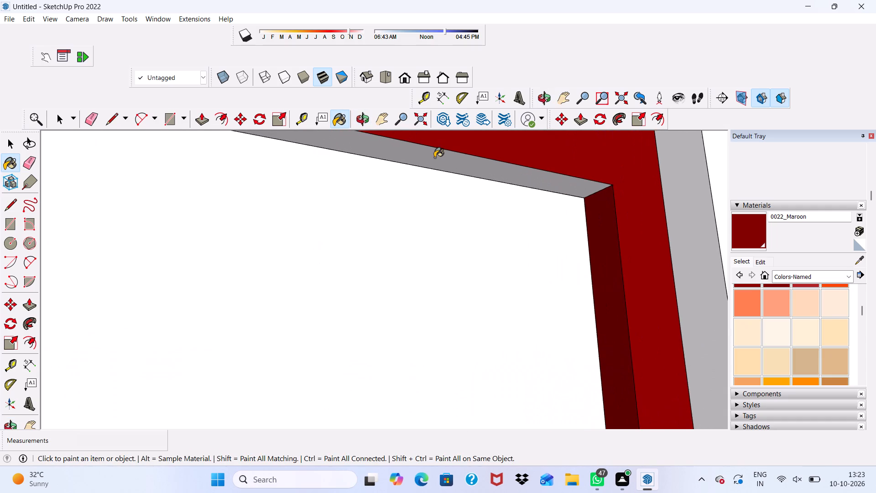
Paint the top, right, left and bottom inner edge faces of this frame's lower pane with 0022_Maroon.
{"action": "scroll", "coordinate": [434, 157], "scroll_direction": "down", "scroll_amount": 5}
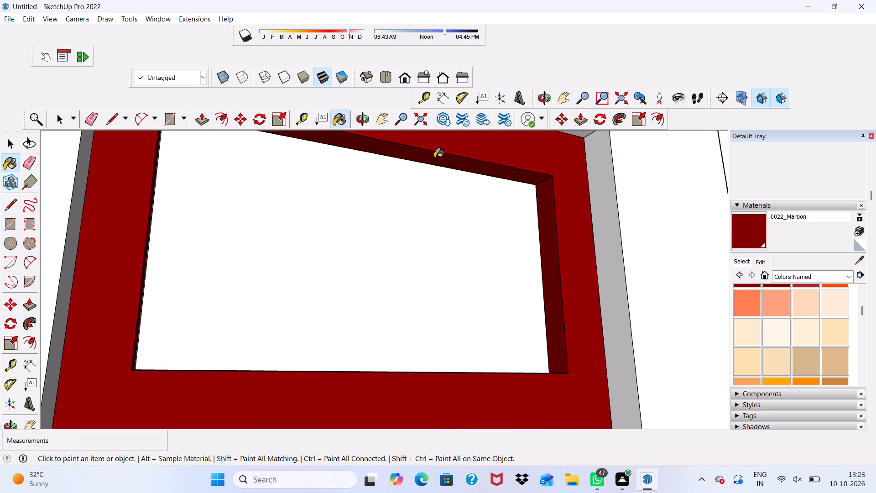
{"action": "scroll", "coordinate": [434, 158], "scroll_direction": "down", "scroll_amount": 6}
{"action": "scroll", "coordinate": [456, 190], "scroll_direction": "down", "scroll_amount": 5}
{"action": "middle_click_drag", "start_coordinate": [422, 321], "coordinate": [350, 244]}
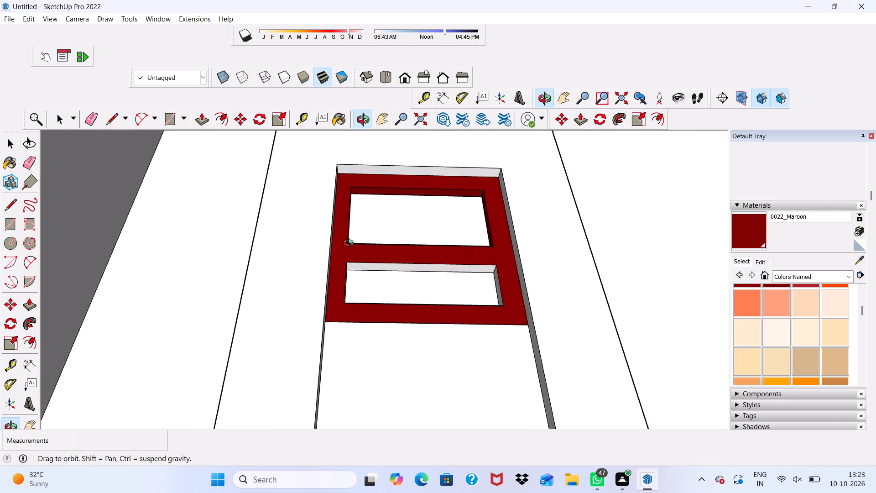
{"action": "middle_click_drag", "start_coordinate": [350, 244], "coordinate": [350, 245]}
{"action": "scroll", "coordinate": [350, 245], "scroll_direction": "up", "scroll_amount": 5}
{"action": "left_click", "coordinate": [387, 279]}
{"action": "scroll", "coordinate": [589, 310], "scroll_direction": "up", "scroll_amount": 5}
{"action": "left_click", "coordinate": [608, 303]}
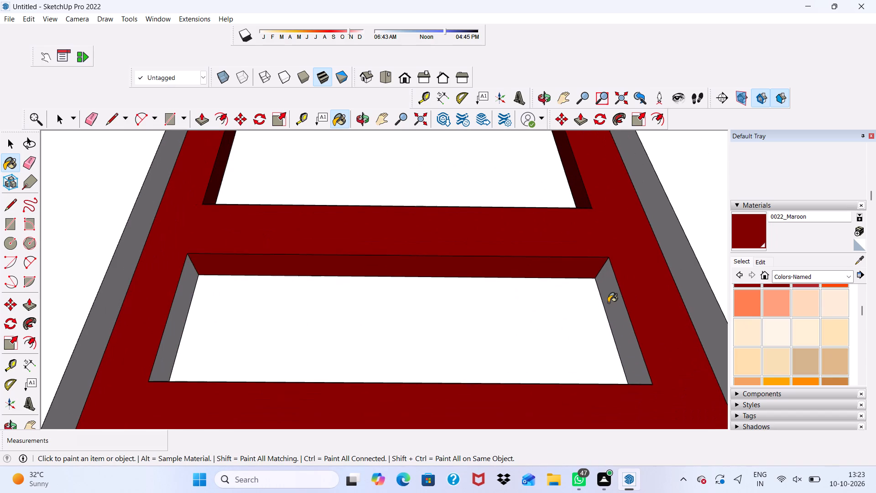
{"action": "scroll", "coordinate": [608, 303], "scroll_direction": "down", "scroll_amount": 1}
{"action": "middle_click_drag", "start_coordinate": [608, 303], "coordinate": [501, 335]}
{"action": "scroll", "coordinate": [297, 330], "scroll_direction": "up", "scroll_amount": 3}
{"action": "left_click", "coordinate": [238, 337]}
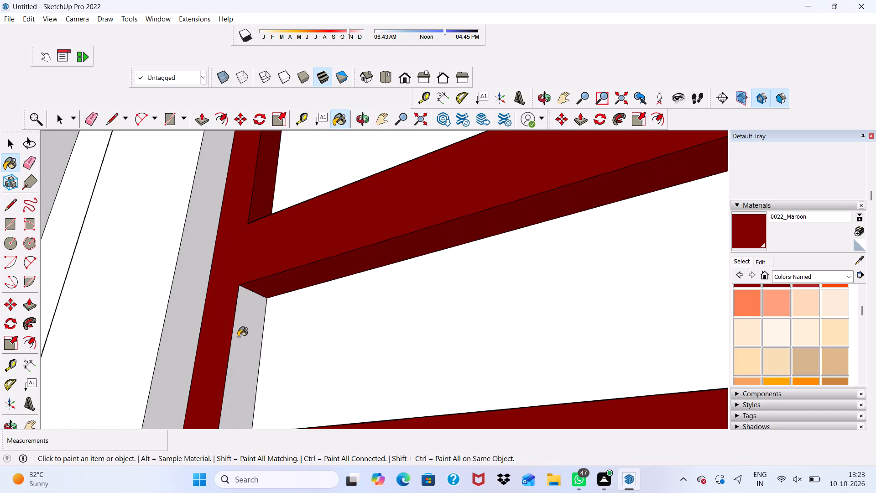
{"action": "scroll", "coordinate": [380, 227], "scroll_direction": "down", "scroll_amount": 6}
{"action": "middle_click_drag", "start_coordinate": [495, 191], "coordinate": [438, 374]}
{"action": "scroll", "coordinate": [438, 374], "scroll_direction": "up", "scroll_amount": 4}
{"action": "left_click", "coordinate": [443, 355]}
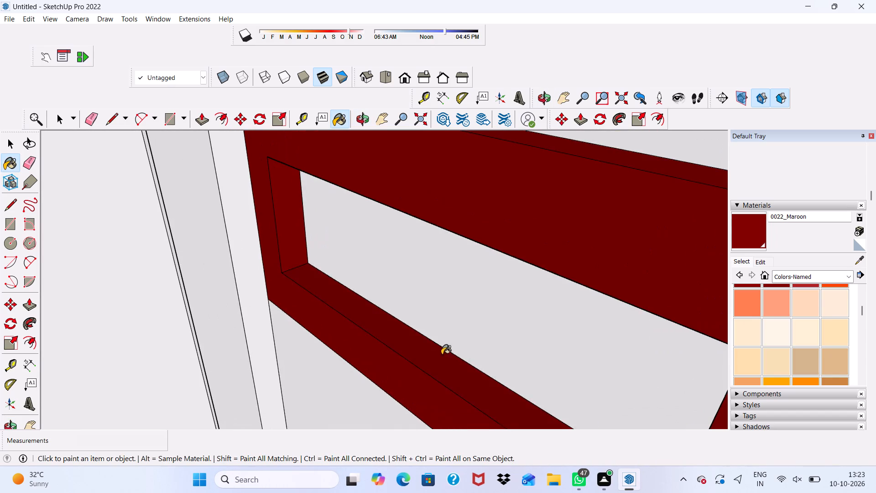
Paint the second two-pane frame down the narrow strip and its lower pane's left and bottom inner edge faces with 0022_Maroon.
{"action": "scroll", "coordinate": [438, 356], "scroll_direction": "down", "scroll_amount": 12}
{"action": "scroll", "coordinate": [495, 247], "scroll_direction": "down", "scroll_amount": 6}
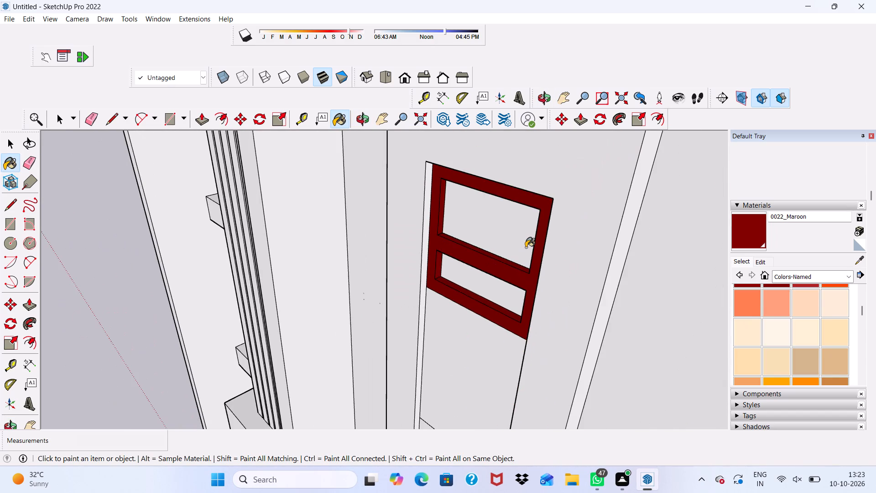
{"action": "scroll", "coordinate": [526, 247], "scroll_direction": "down", "scroll_amount": 6}
{"action": "scroll", "coordinate": [566, 147], "scroll_direction": "down", "scroll_amount": 3}
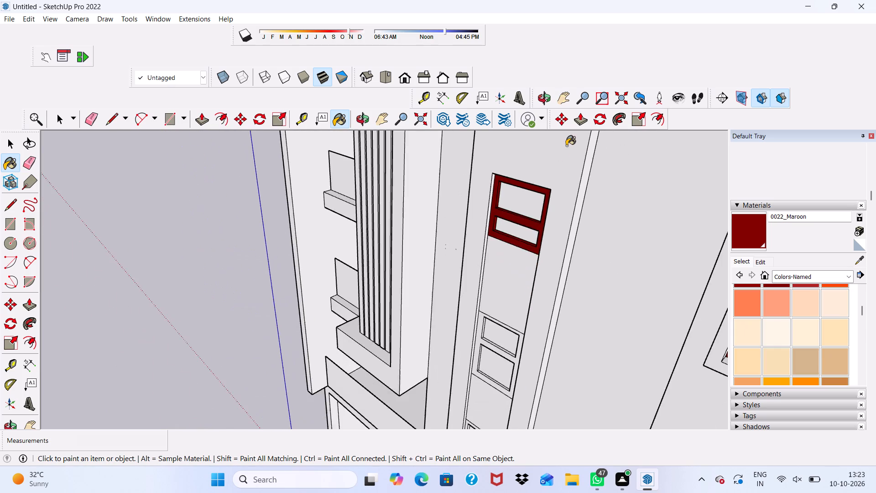
{"action": "scroll", "coordinate": [566, 146], "scroll_direction": "down", "scroll_amount": 7}
{"action": "scroll", "coordinate": [508, 333], "scroll_direction": "up", "scroll_amount": 16}
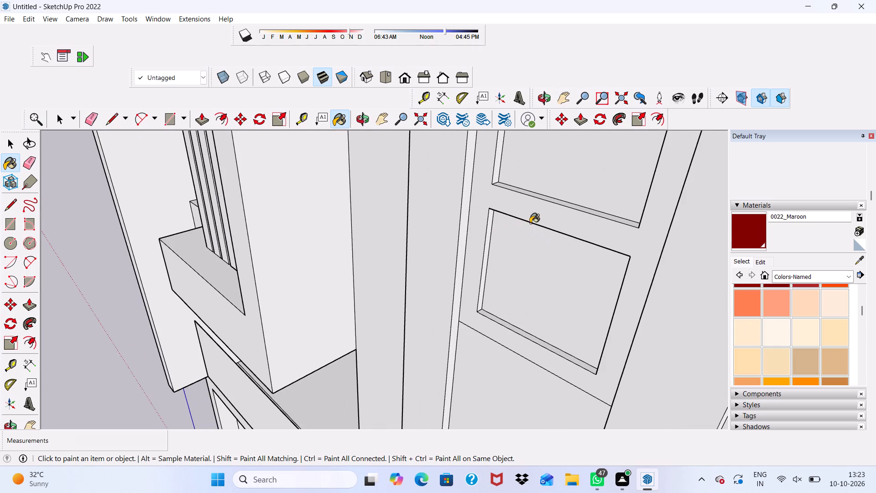
{"action": "left_click", "coordinate": [542, 215]}
{"action": "scroll", "coordinate": [521, 280], "scroll_direction": "up", "scroll_amount": 10}
{"action": "left_click", "coordinate": [464, 283]}
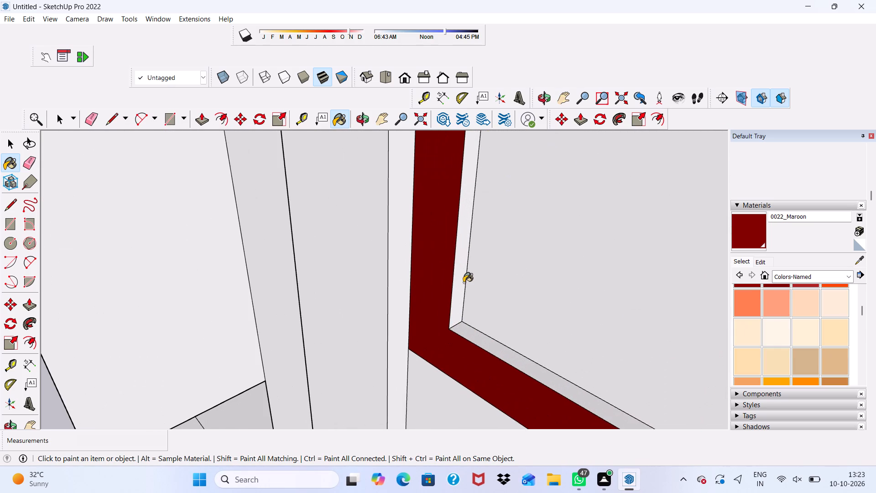
{"action": "left_click", "coordinate": [491, 352]}
Paint the top and right inner edge faces of the second frame's lower pane with 0022_Maroon.
{"action": "scroll", "coordinate": [459, 309], "scroll_direction": "down", "scroll_amount": 5}
{"action": "middle_click_drag", "start_coordinate": [415, 322], "coordinate": [466, 269]}
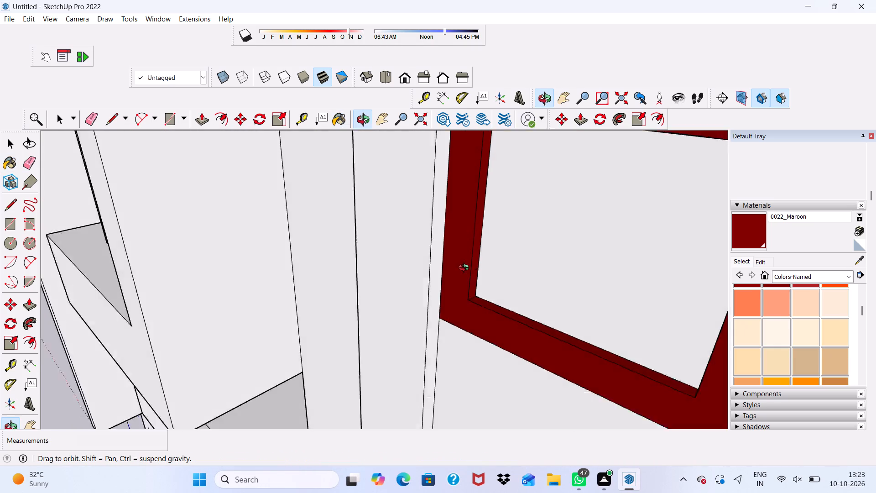
{"action": "middle_click_drag", "start_coordinate": [466, 269], "coordinate": [516, 301]}
{"action": "scroll", "coordinate": [516, 301], "scroll_direction": "down", "scroll_amount": 10}
{"action": "scroll", "coordinate": [514, 268], "scroll_direction": "up", "scroll_amount": 5}
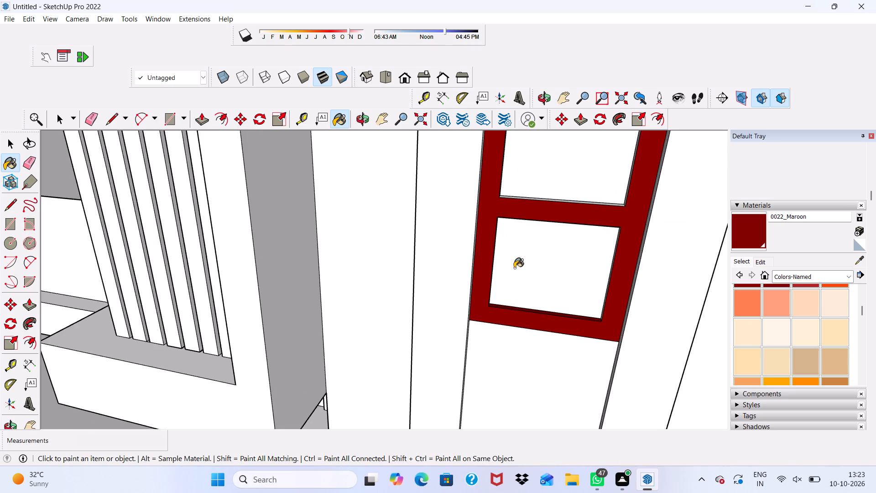
{"action": "middle_click_drag", "start_coordinate": [514, 268], "coordinate": [552, 103]}
{"action": "scroll", "coordinate": [555, 134], "scroll_direction": "up", "scroll_amount": 11}
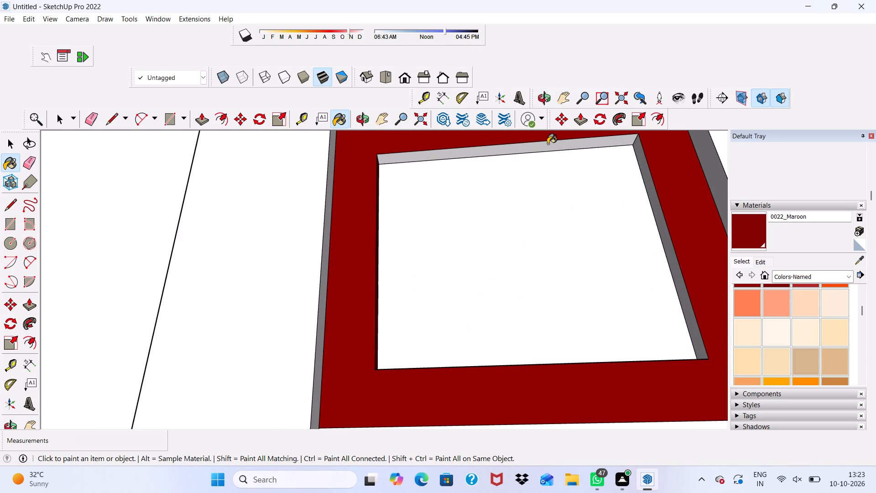
{"action": "left_click", "coordinate": [547, 144]}
{"action": "scroll", "coordinate": [655, 200], "scroll_direction": "up", "scroll_amount": 3}
{"action": "left_click", "coordinate": [661, 221]}
{"action": "scroll", "coordinate": [661, 222], "scroll_direction": "down", "scroll_amount": 7}
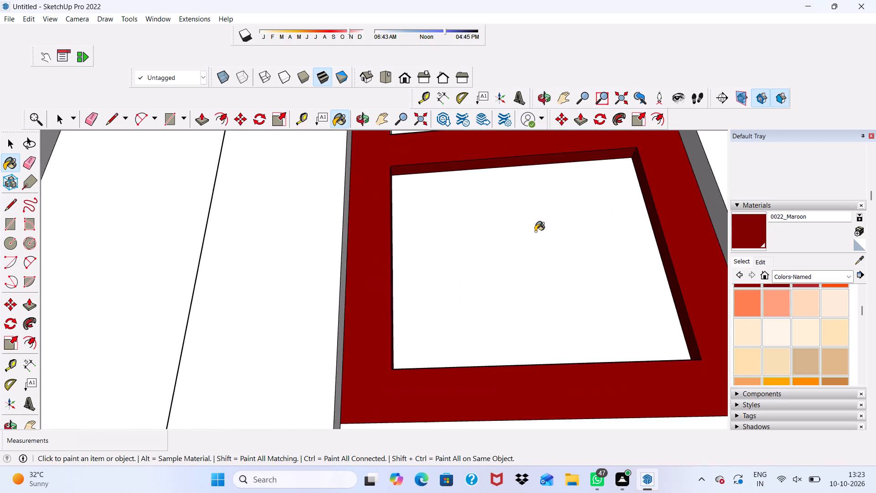
Paint the top, left, right and bottom inner edge faces of the second frame's upper pane with 0022_Maroon.
{"action": "scroll", "coordinate": [535, 231], "scroll_direction": "down", "scroll_amount": 10}
{"action": "scroll", "coordinate": [516, 192], "scroll_direction": "up", "scroll_amount": 17}
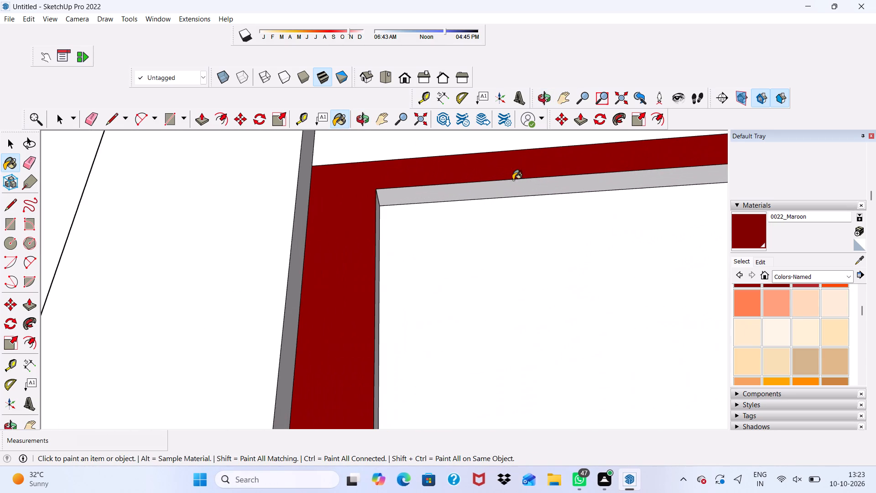
{"action": "left_click", "coordinate": [484, 187]}
{"action": "scroll", "coordinate": [447, 242], "scroll_direction": "down", "scroll_amount": 1}
{"action": "middle_click_drag", "start_coordinate": [442, 253], "coordinate": [330, 290]}
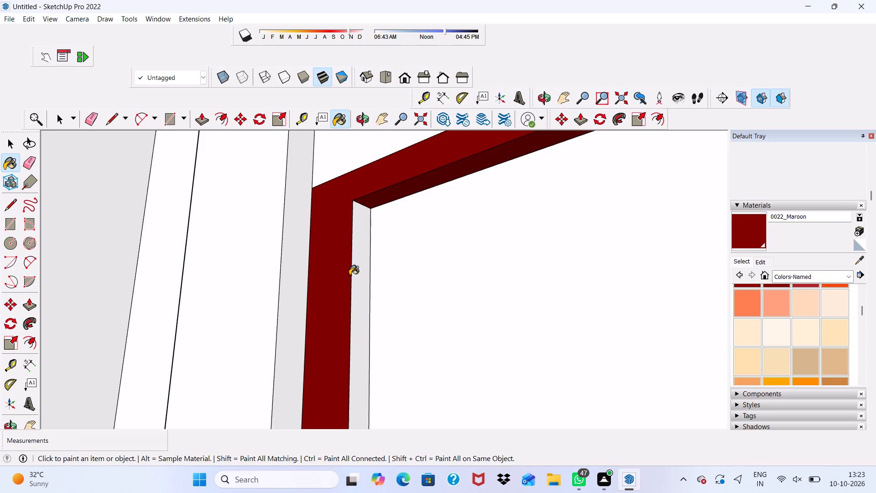
{"action": "left_click", "coordinate": [356, 269]}
{"action": "scroll", "coordinate": [356, 269], "scroll_direction": "down", "scroll_amount": 11}
{"action": "middle_click_drag", "start_coordinate": [386, 290], "coordinate": [530, 336]}
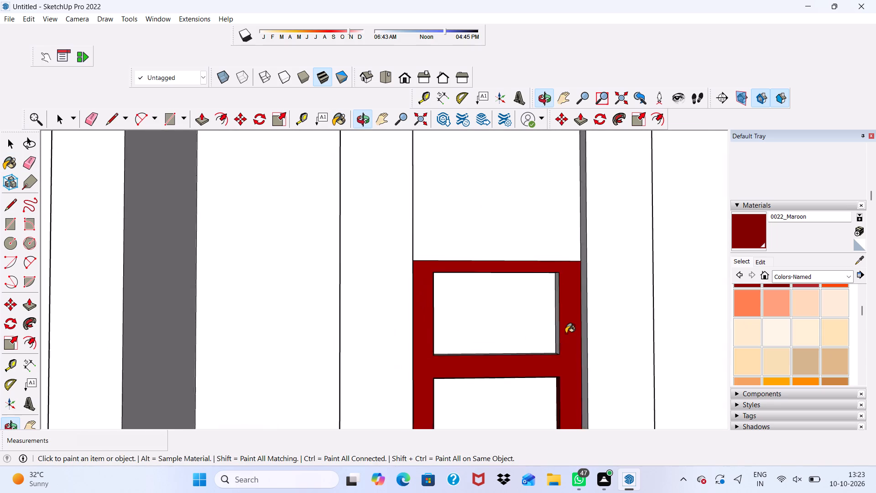
{"action": "scroll", "coordinate": [566, 332], "scroll_direction": "up", "scroll_amount": 10}
{"action": "left_click", "coordinate": [543, 332]}
{"action": "scroll", "coordinate": [483, 431], "scroll_direction": "up", "scroll_amount": 9}
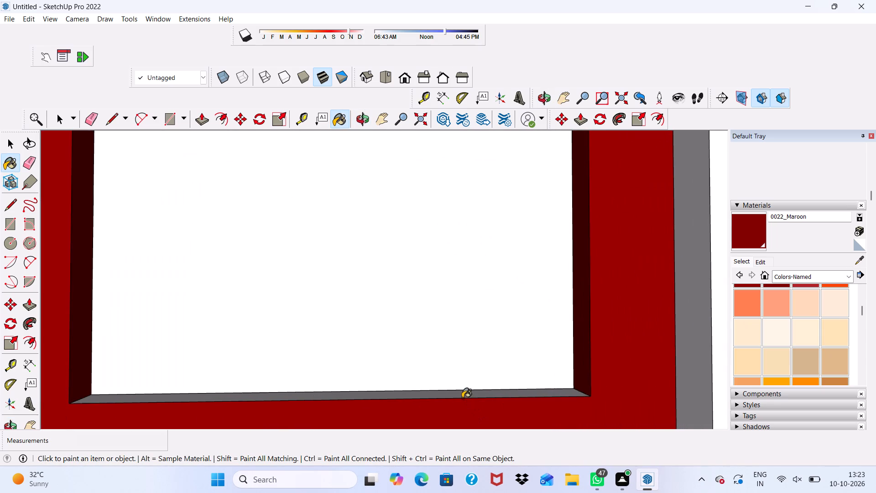
{"action": "left_click", "coordinate": [463, 394]}
Paint the third two-pane frame down the strip and the left and bottom inner edge faces of both its panes with 0022_Maroon.
{"action": "scroll", "coordinate": [438, 395], "scroll_direction": "down", "scroll_amount": 13}
{"action": "middle_click_drag", "start_coordinate": [412, 325], "coordinate": [358, 456]}
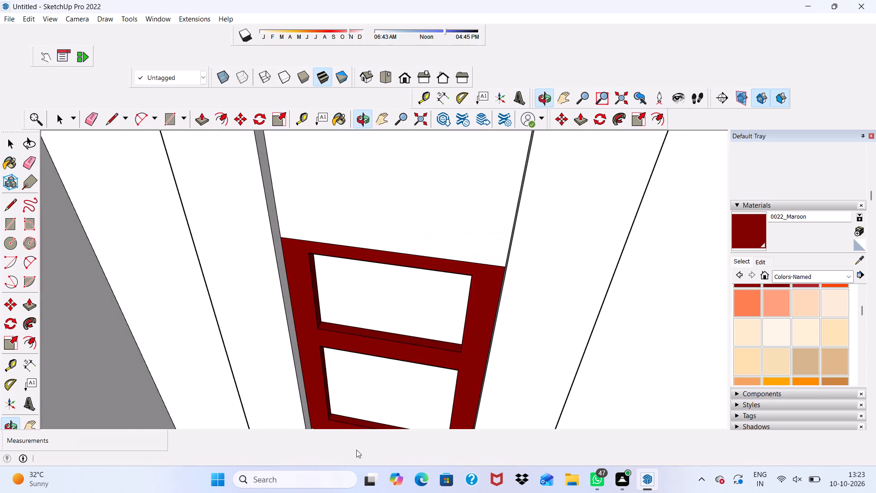
{"action": "scroll", "coordinate": [360, 271], "scroll_direction": "up", "scroll_amount": 6}
{"action": "scroll", "coordinate": [324, 267], "scroll_direction": "down", "scroll_amount": 12}
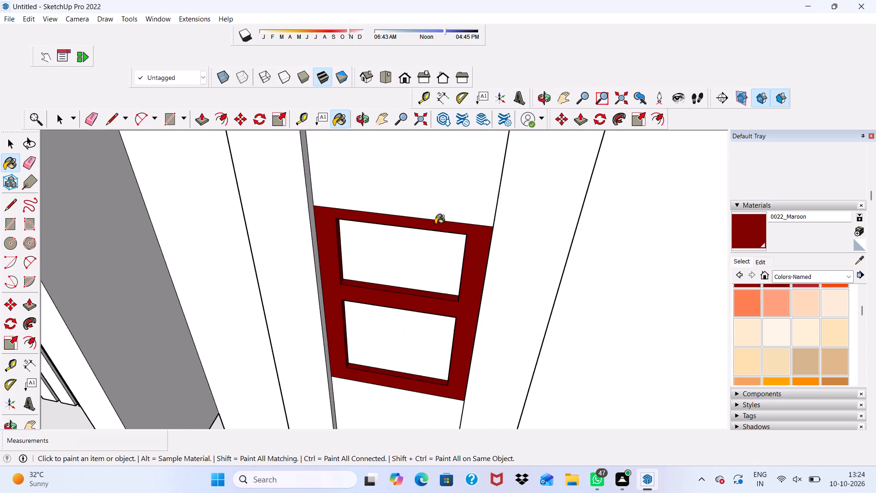
{"action": "scroll", "coordinate": [435, 224], "scroll_direction": "down", "scroll_amount": 13}
{"action": "scroll", "coordinate": [390, 359], "scroll_direction": "up", "scroll_amount": 19}
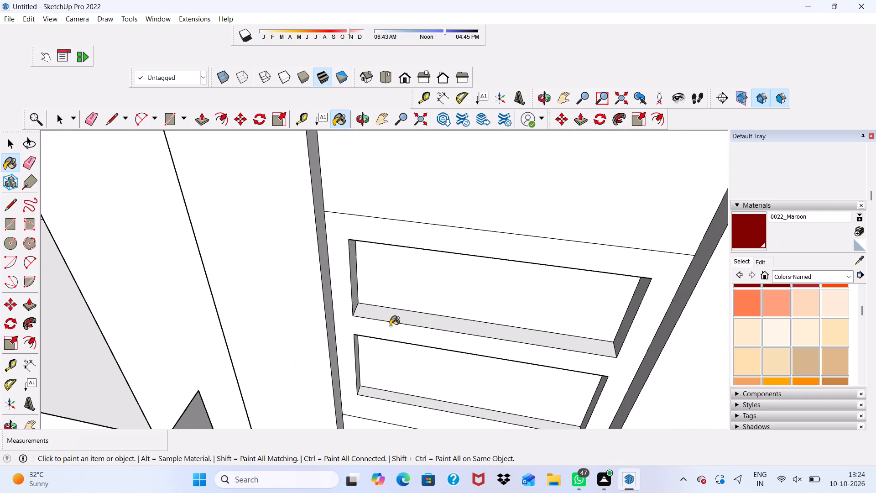
{"action": "left_click", "coordinate": [390, 326]}
{"action": "scroll", "coordinate": [382, 306], "scroll_direction": "up", "scroll_amount": 4}
{"action": "left_click", "coordinate": [375, 320]}
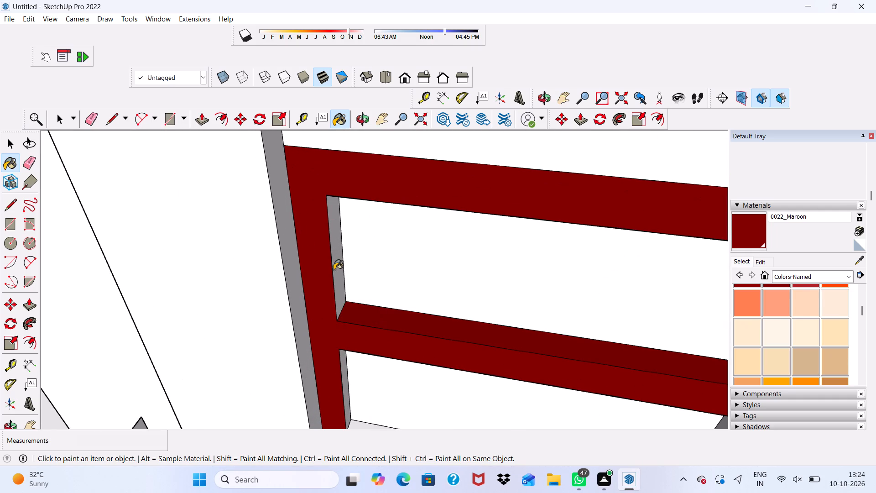
{"action": "left_click", "coordinate": [334, 270]}
{"action": "scroll", "coordinate": [334, 356], "scroll_direction": "up", "scroll_amount": 3}
{"action": "left_click", "coordinate": [345, 377]}
{"action": "scroll", "coordinate": [358, 267], "scroll_direction": "down", "scroll_amount": 9}
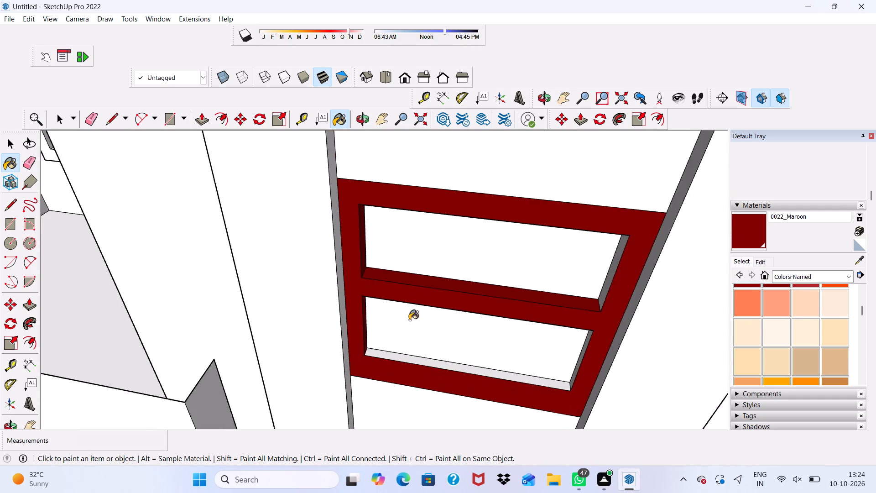
{"action": "scroll", "coordinate": [409, 320], "scroll_direction": "down", "scroll_amount": 3}
{"action": "scroll", "coordinate": [393, 409], "scroll_direction": "up", "scroll_amount": 10}
{"action": "left_click", "coordinate": [369, 310]}
Paint the right inner edge faces of both panes in the third frame with 0022_Maroon.
{"action": "scroll", "coordinate": [369, 310], "scroll_direction": "down", "scroll_amount": 10}
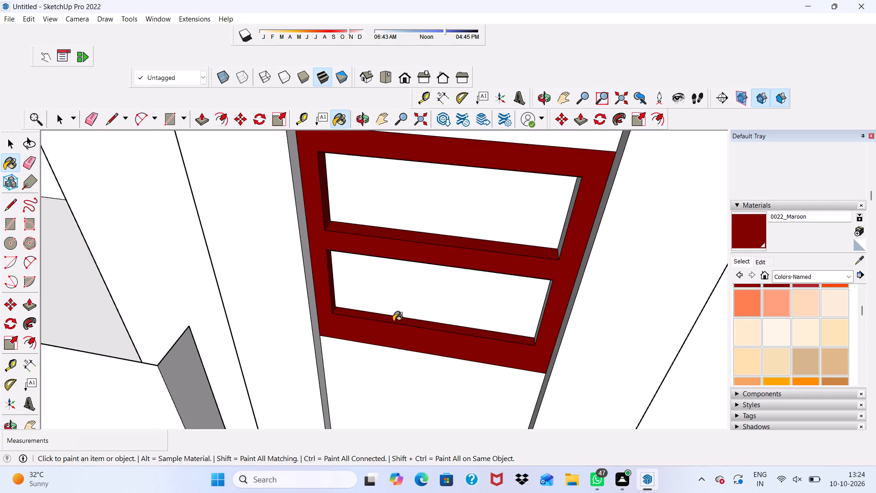
{"action": "middle_click_drag", "start_coordinate": [405, 314], "coordinate": [535, 208]}
{"action": "scroll", "coordinate": [460, 290], "scroll_direction": "up", "scroll_amount": 4}
{"action": "left_click", "coordinate": [511, 267]}
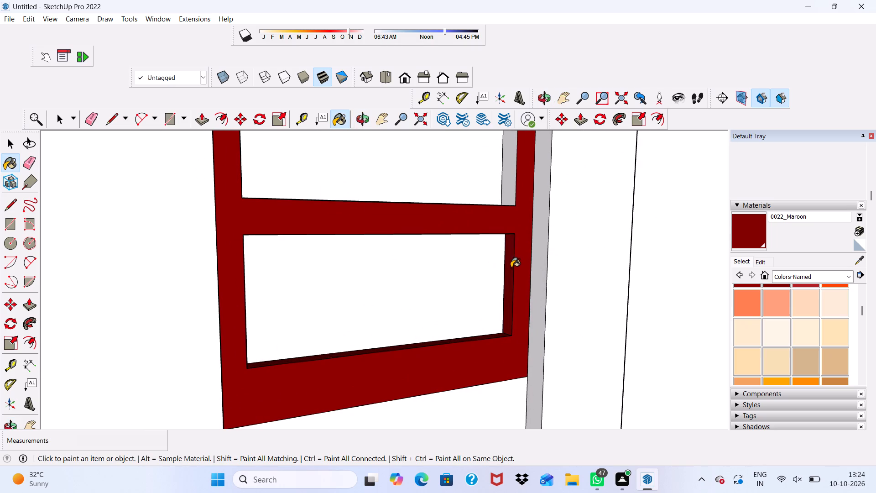
{"action": "left_click", "coordinate": [509, 190]}
Paint the top inner edge face of the third frame's lower pane with 0022_Maroon.
{"action": "middle_click_drag", "start_coordinate": [509, 193], "coordinate": [430, 467]}
{"action": "scroll", "coordinate": [511, 214], "scroll_direction": "down", "scroll_amount": 1}
{"action": "middle_click_drag", "start_coordinate": [416, 364], "coordinate": [412, 236]}
{"action": "scroll", "coordinate": [412, 236], "scroll_direction": "up", "scroll_amount": 1}
{"action": "scroll", "coordinate": [412, 236], "scroll_direction": "down", "scroll_amount": 20}
{"action": "scroll", "coordinate": [412, 236], "scroll_direction": "down", "scroll_amount": 3}
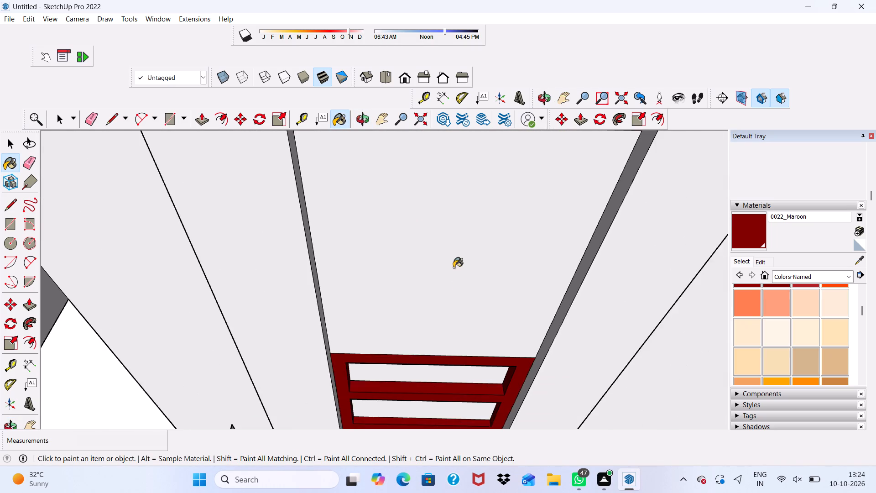
{"action": "scroll", "coordinate": [454, 267], "scroll_direction": "down", "scroll_amount": 15}
{"action": "scroll", "coordinate": [444, 435], "scroll_direction": "up", "scroll_amount": 4}
{"action": "middle_click_drag", "start_coordinate": [447, 391], "coordinate": [443, 372]}
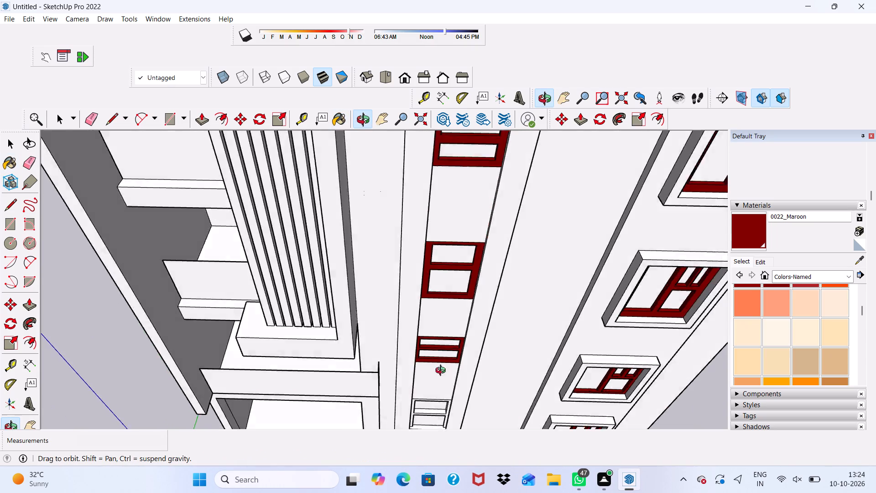
{"action": "middle_click_drag", "start_coordinate": [443, 372], "coordinate": [421, 211]}
{"action": "scroll", "coordinate": [427, 186], "scroll_direction": "up", "scroll_amount": 4}
{"action": "scroll", "coordinate": [386, 345], "scroll_direction": "down", "scroll_amount": 1}
{"action": "scroll", "coordinate": [370, 380], "scroll_direction": "up", "scroll_amount": 11}
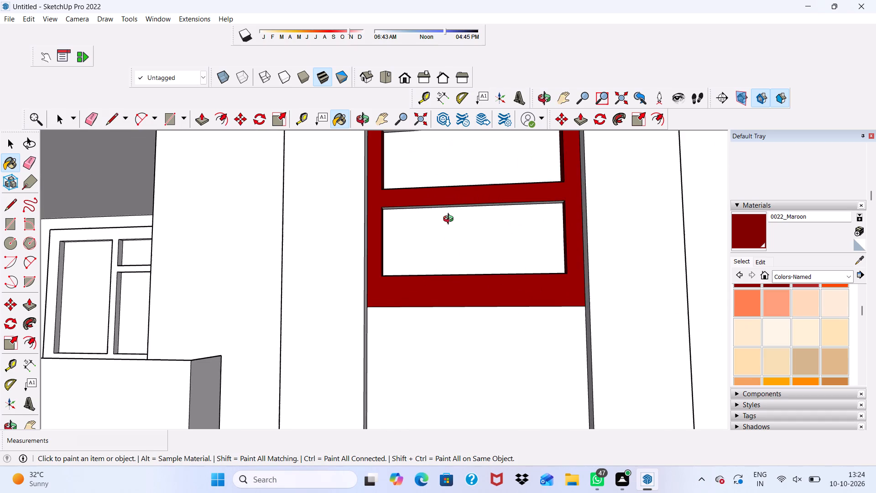
{"action": "middle_click", "coordinate": [450, 220]}
{"action": "scroll", "coordinate": [450, 219], "scroll_direction": "up", "scroll_amount": 15}
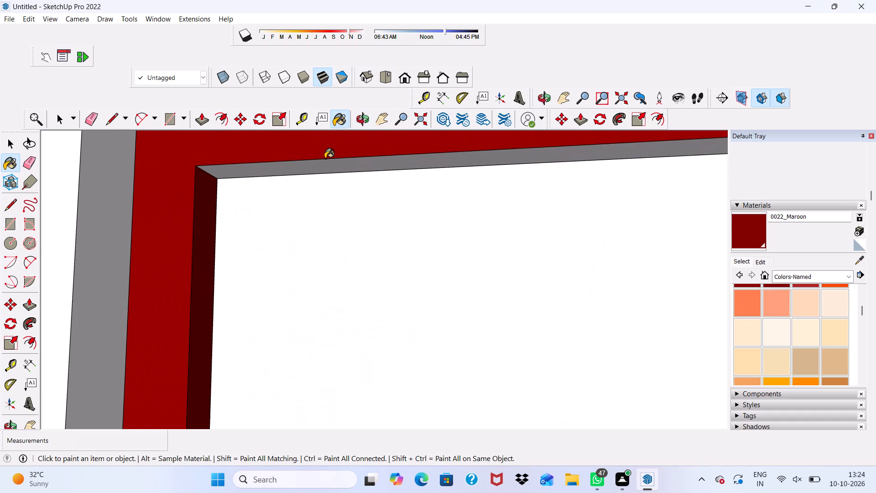
{"action": "left_click", "coordinate": [323, 164]}
Paint the lowest two-pane frame in the narrow strip and its lower pane's left inner edge face with 0022_Maroon.
{"action": "scroll", "coordinate": [323, 164], "scroll_direction": "down", "scroll_amount": 15}
{"action": "middle_click_drag", "start_coordinate": [362, 221], "coordinate": [366, 284]}
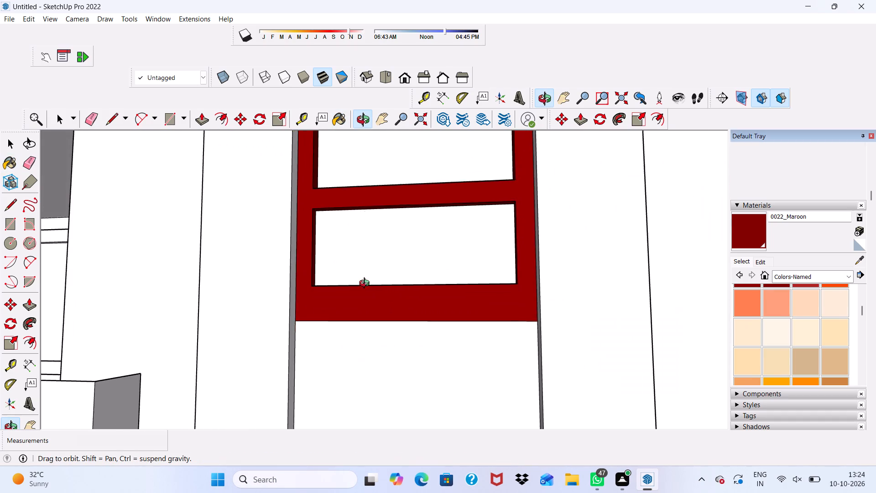
{"action": "middle_click_drag", "start_coordinate": [366, 284], "coordinate": [318, 236]}
{"action": "scroll", "coordinate": [375, 213], "scroll_direction": "down", "scroll_amount": 14}
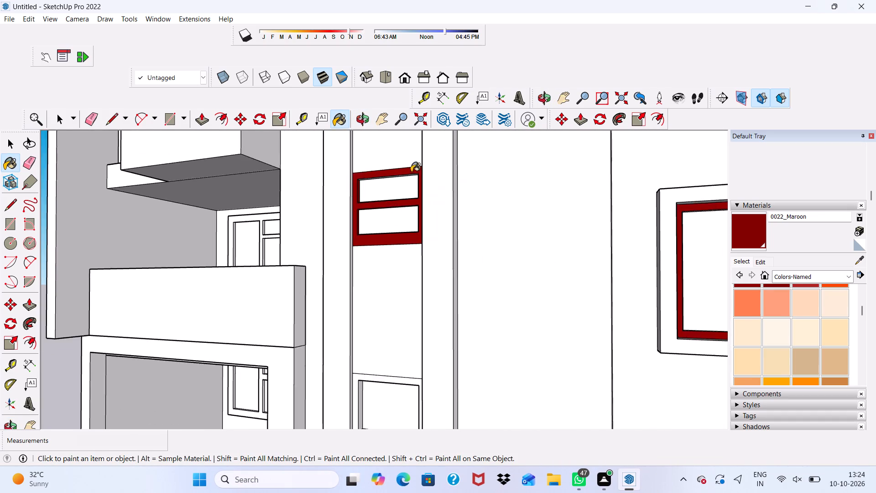
{"action": "scroll", "coordinate": [411, 172], "scroll_direction": "down", "scroll_amount": 3}
{"action": "scroll", "coordinate": [366, 383], "scroll_direction": "up", "scroll_amount": 14}
{"action": "left_click", "coordinate": [385, 305]}
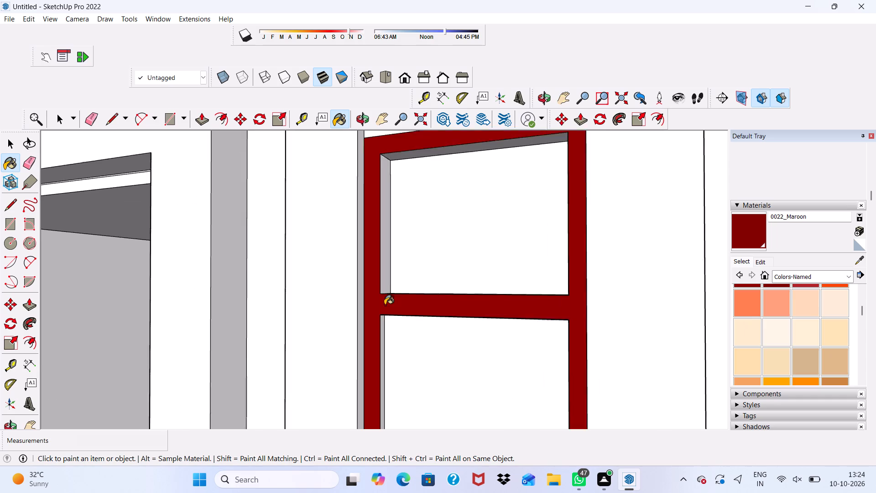
{"action": "scroll", "coordinate": [385, 305], "scroll_direction": "down", "scroll_amount": 1}
{"action": "scroll", "coordinate": [396, 343], "scroll_direction": "up", "scroll_amount": 10}
{"action": "left_click", "coordinate": [382, 312]}
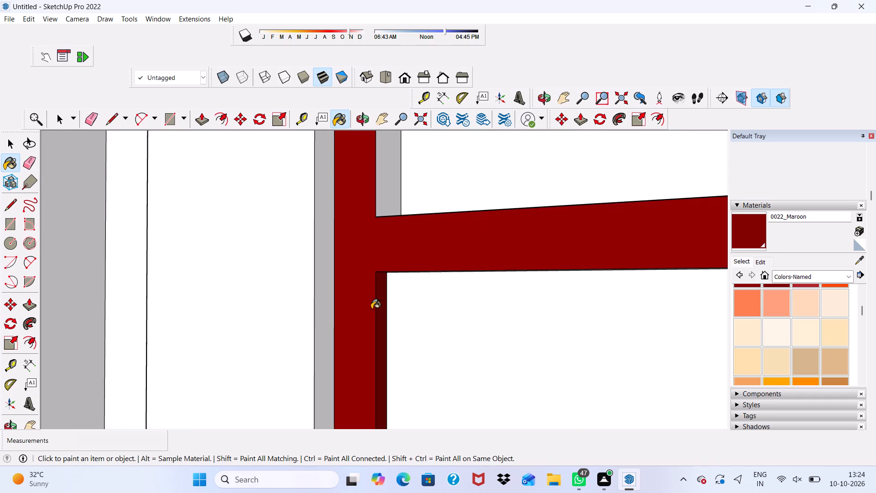
Paint the bottom, left and right inner edge faces of the lowest frame's upper pane with 0022_Maroon.
{"action": "scroll", "coordinate": [371, 309], "scroll_direction": "down", "scroll_amount": 8}
{"action": "middle_click_drag", "start_coordinate": [381, 329], "coordinate": [293, 479]}
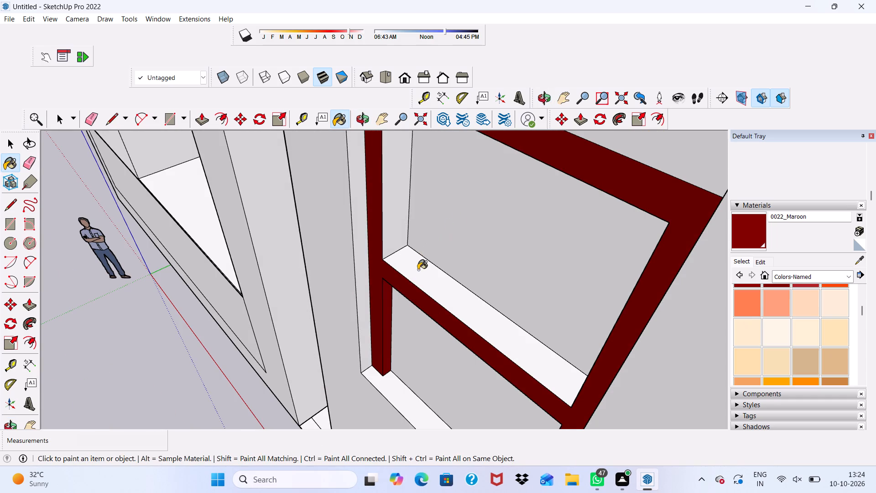
{"action": "left_click", "coordinate": [418, 270]}
{"action": "left_click", "coordinate": [393, 199]}
{"action": "middle_click_drag", "start_coordinate": [402, 271], "coordinate": [574, 80]}
{"action": "scroll", "coordinate": [402, 271], "scroll_direction": "down", "scroll_amount": 1}
{"action": "scroll", "coordinate": [554, 189], "scroll_direction": "up", "scroll_amount": 5}
{"action": "left_click", "coordinate": [554, 189]}
Paint the lowest frame's lower-pane right and top inner edge faces and its upper-pane top inner edge face with 0022_Maroon.
{"action": "scroll", "coordinate": [529, 252], "scroll_direction": "down", "scroll_amount": 6}
{"action": "scroll", "coordinate": [546, 417], "scroll_direction": "up", "scroll_amount": 5}
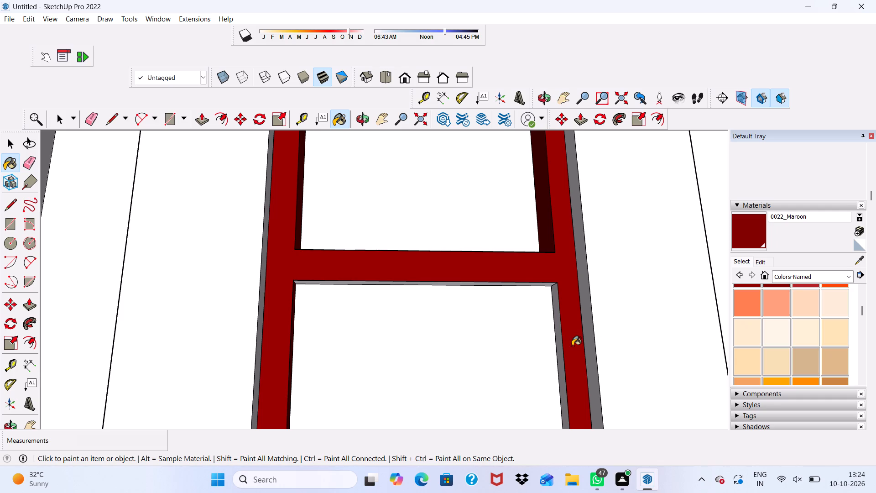
{"action": "left_click", "coordinate": [564, 360]}
{"action": "scroll", "coordinate": [564, 360], "scroll_direction": "down", "scroll_amount": 5}
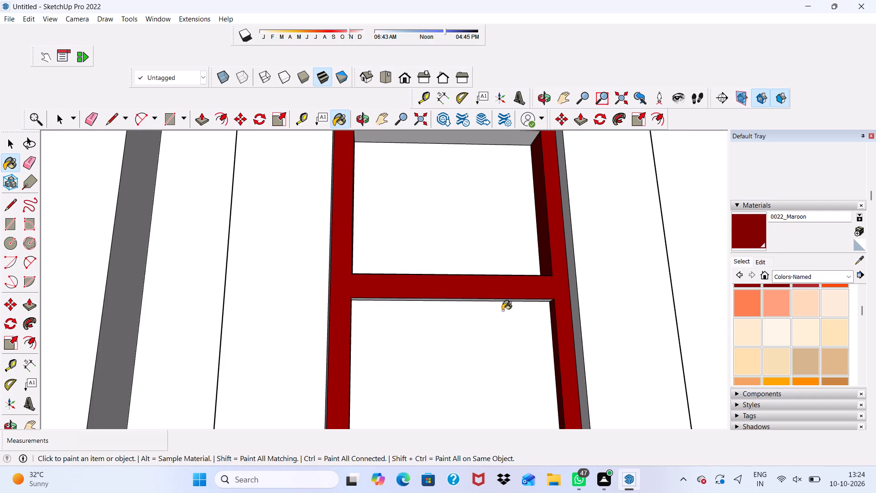
{"action": "scroll", "coordinate": [502, 296], "scroll_direction": "up", "scroll_amount": 10}
{"action": "middle_click_drag", "start_coordinate": [485, 317], "coordinate": [520, 236]}
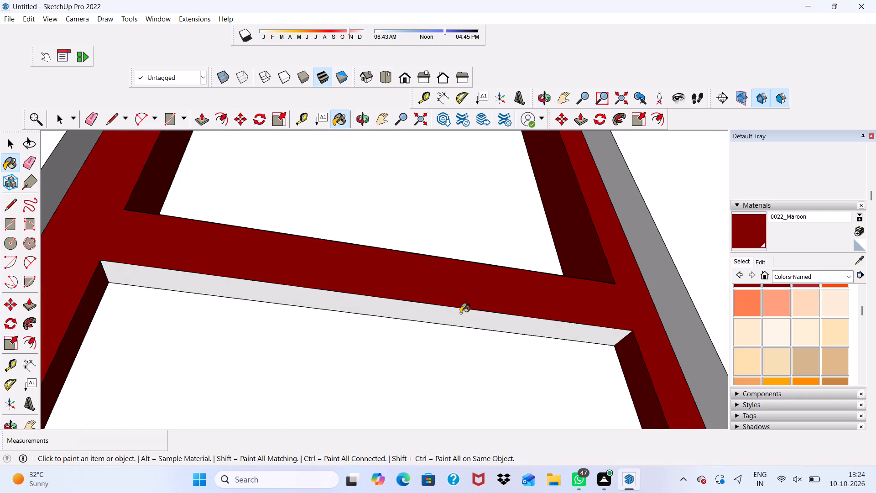
{"action": "left_click", "coordinate": [460, 313]}
{"action": "scroll", "coordinate": [460, 313], "scroll_direction": "down", "scroll_amount": 13}
{"action": "left_click", "coordinate": [438, 214]}
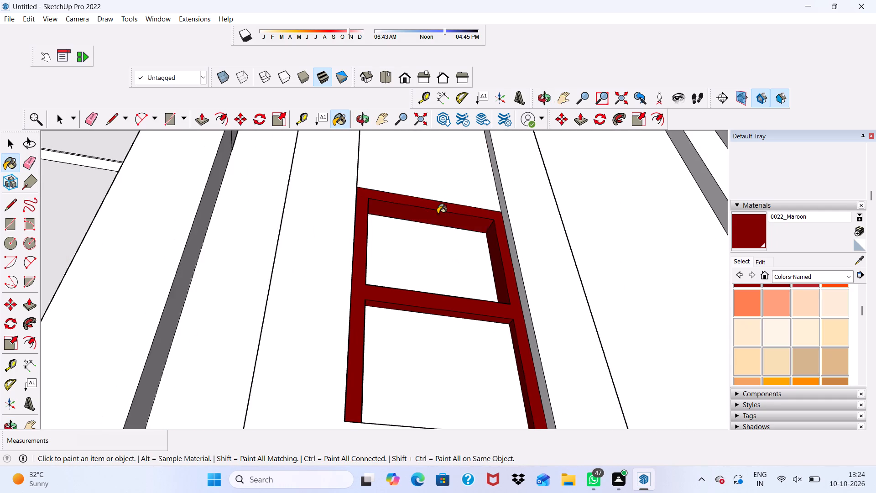
Paint the bottom ledge face beneath the lowest frame's lower pane with 0022_Maroon.
{"action": "scroll", "coordinate": [438, 214], "scroll_direction": "down", "scroll_amount": 10}
{"action": "middle_click_drag", "start_coordinate": [446, 280], "coordinate": [372, 432]}
{"action": "scroll", "coordinate": [367, 397], "scroll_direction": "up", "scroll_amount": 10}
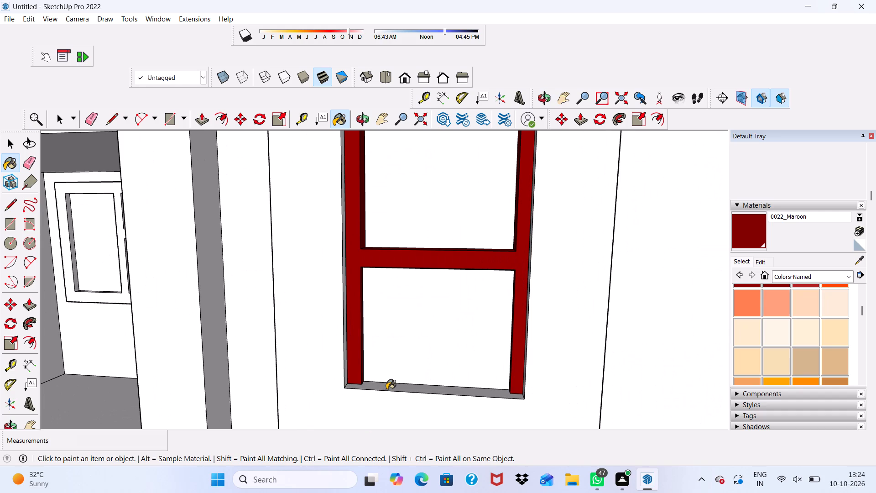
{"action": "left_click", "coordinate": [392, 385]}
{"action": "scroll", "coordinate": [400, 379], "scroll_direction": "down", "scroll_amount": 10}
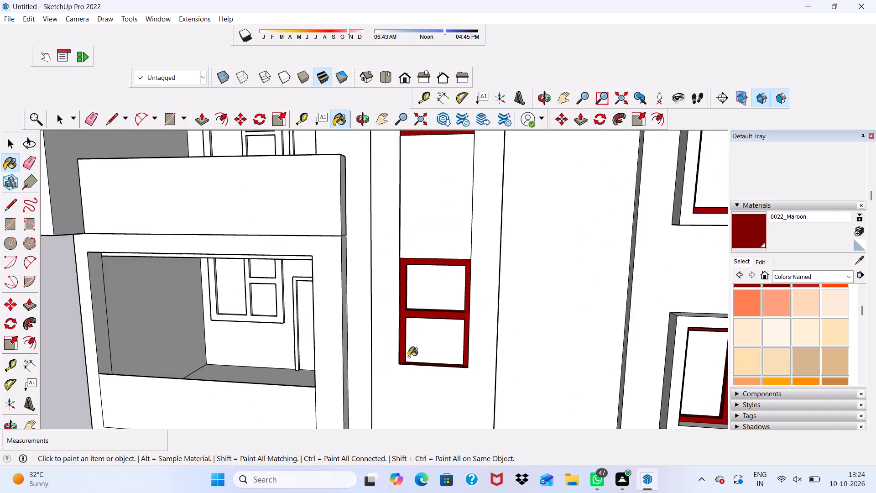
{"action": "scroll", "coordinate": [421, 354], "scroll_direction": "up", "scroll_amount": 1}
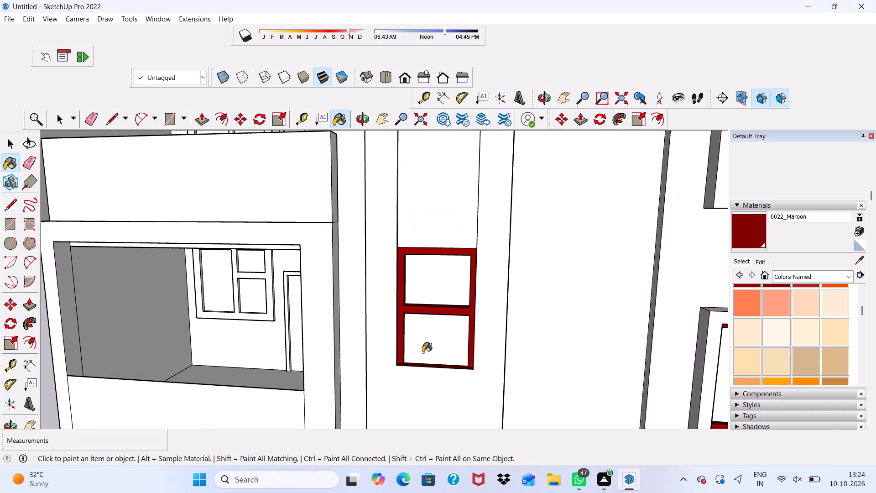
Paint the front faces of the first four vertical fins beside the balconies with 0135_DarkGray from Colors-Named.
{"action": "scroll", "coordinate": [423, 352], "scroll_direction": "down", "scroll_amount": 10}
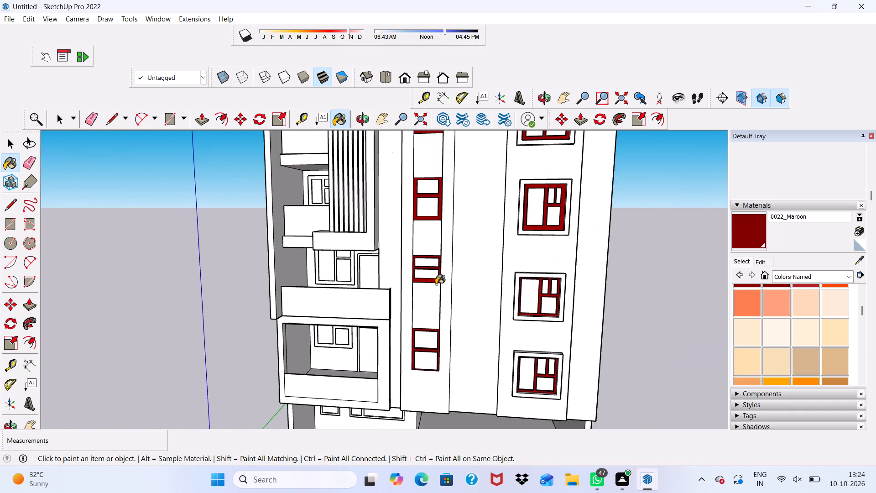
{"action": "scroll", "coordinate": [436, 284], "scroll_direction": "down", "scroll_amount": 10}
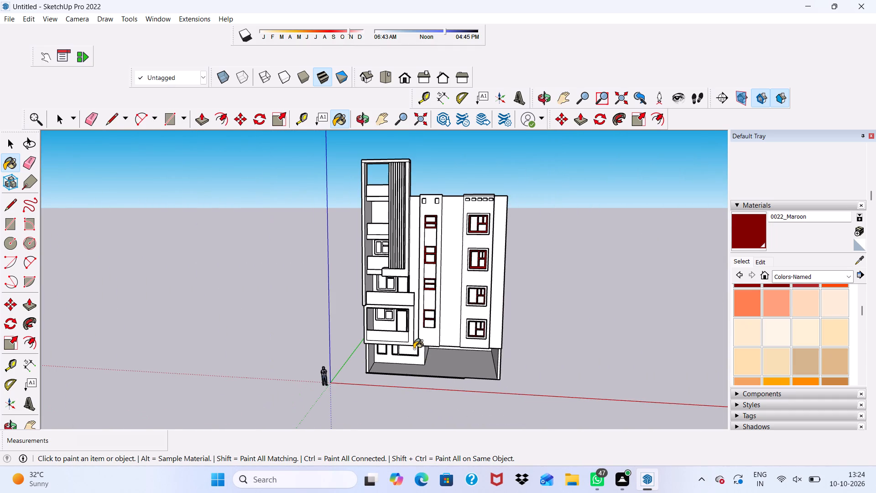
{"action": "scroll", "coordinate": [414, 346], "scroll_direction": "down", "scroll_amount": 5}
{"action": "scroll", "coordinate": [393, 330], "scroll_direction": "up", "scroll_amount": 10}
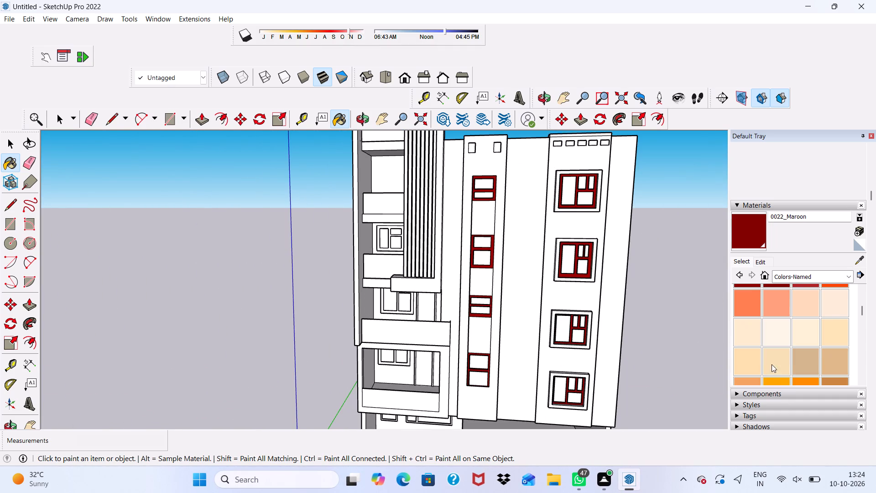
{"action": "scroll", "coordinate": [831, 305], "scroll_direction": "down", "scroll_amount": 6}
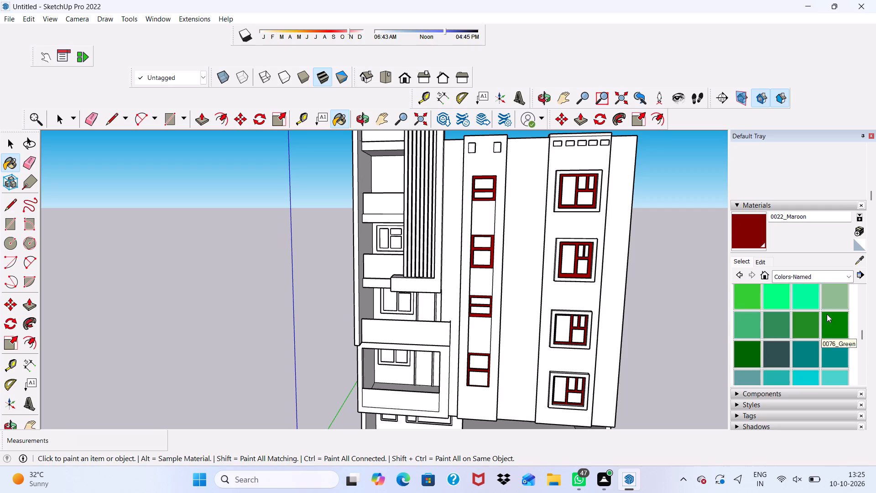
{"action": "scroll", "coordinate": [821, 314], "scroll_direction": "down", "scroll_amount": 9}
{"action": "scroll", "coordinate": [807, 331], "scroll_direction": "up", "scroll_amount": 2}
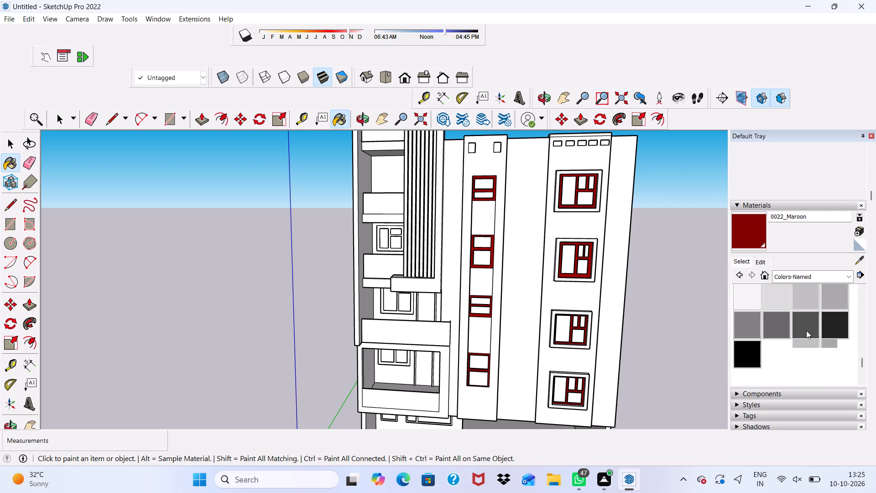
{"action": "scroll", "coordinate": [806, 330], "scroll_direction": "down", "scroll_amount": 2}
{"action": "scroll", "coordinate": [796, 303], "scroll_direction": "up", "scroll_amount": 1}
{"action": "left_click", "coordinate": [808, 325]}
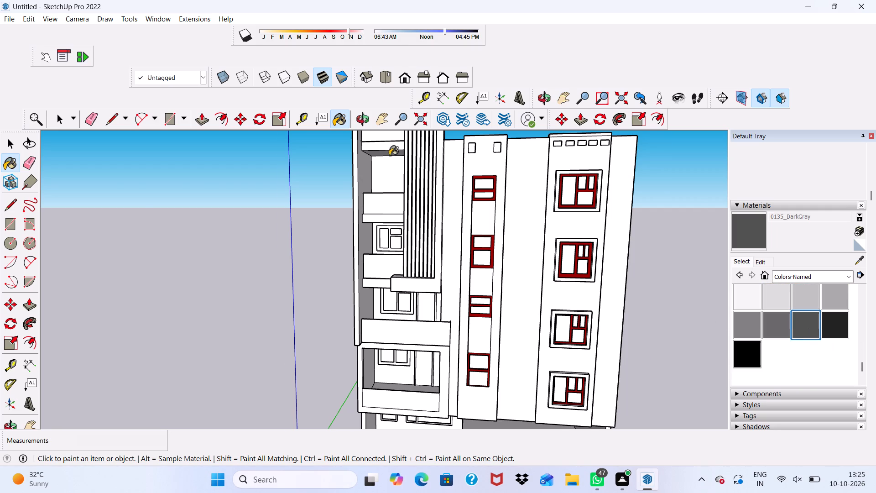
{"action": "scroll", "coordinate": [386, 150], "scroll_direction": "up", "scroll_amount": 14}
{"action": "left_click", "coordinate": [408, 193]}
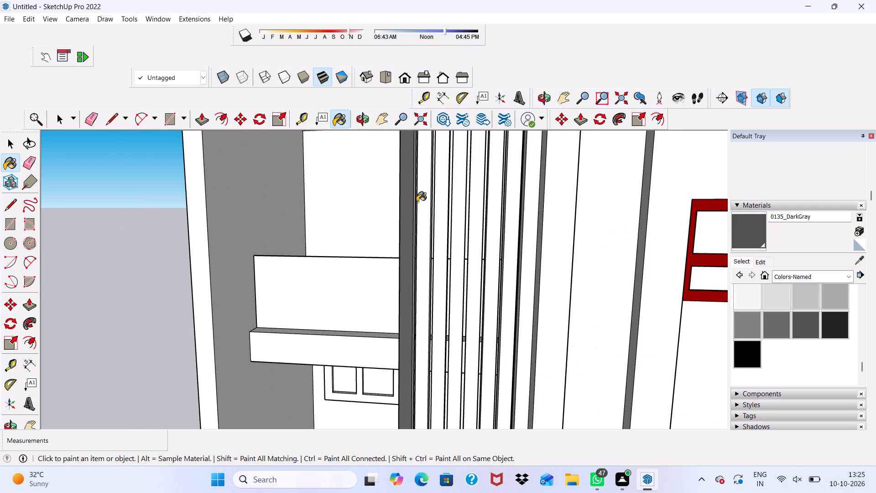
{"action": "left_click", "coordinate": [426, 205]}
{"action": "left_click", "coordinate": [442, 216]}
{"action": "left_click", "coordinate": [457, 222]}
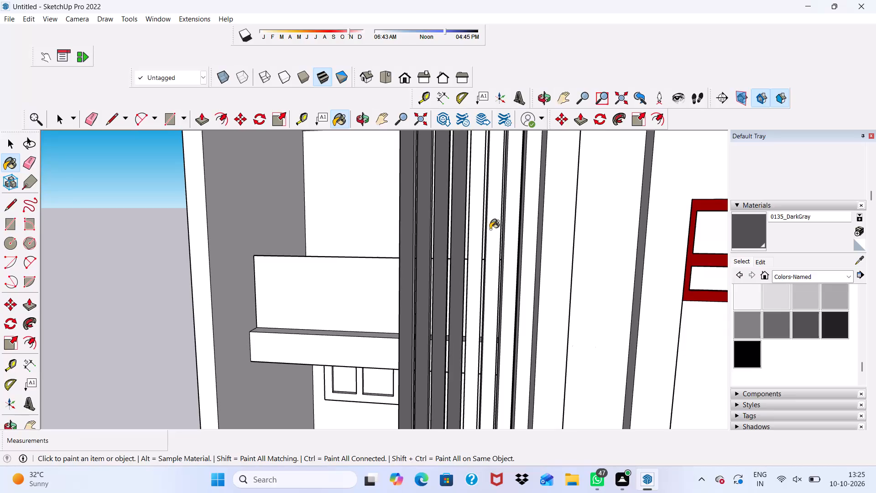
Paint the front faces of the remaining vertical fins, up to the adjoining wall, with 0135_DarkGray.
{"action": "left_click", "coordinate": [474, 240]}
{"action": "left_click", "coordinate": [500, 240]}
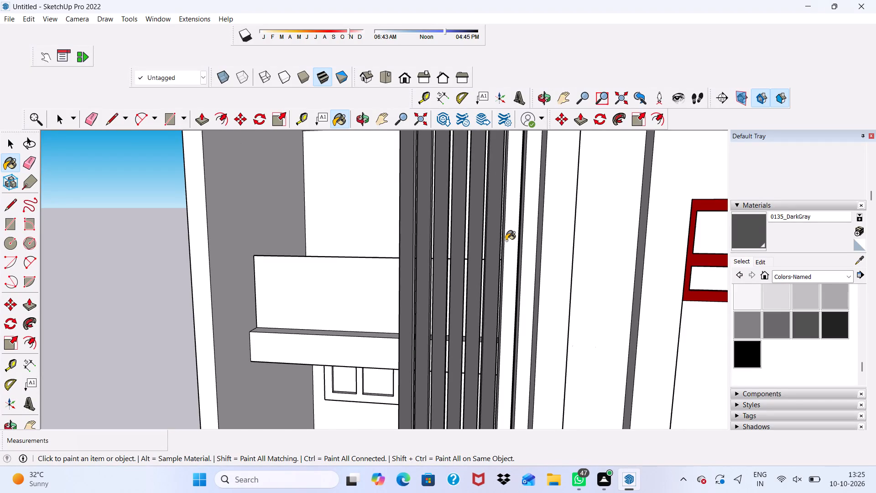
{"action": "left_click", "coordinate": [506, 241]}
{"action": "left_click", "coordinate": [537, 248]}
{"action": "scroll", "coordinate": [463, 226], "scroll_direction": "down", "scroll_amount": 5}
{"action": "scroll", "coordinate": [499, 240], "scroll_direction": "up", "scroll_amount": 4}
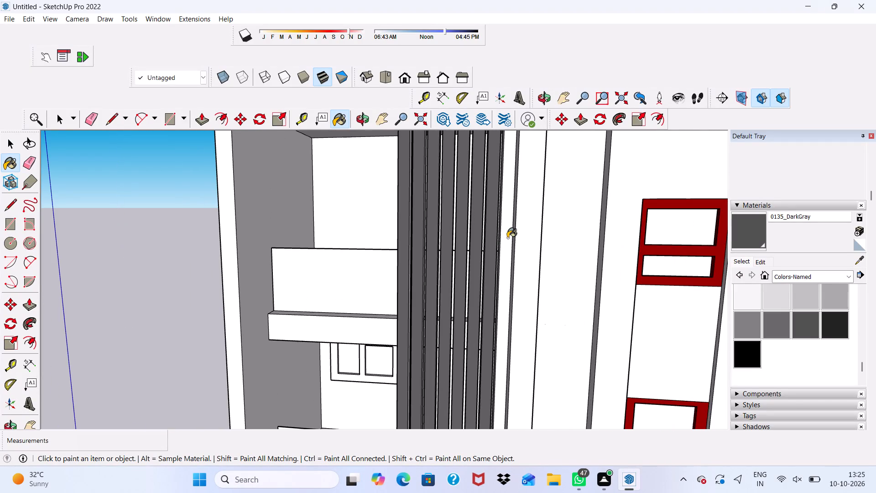
{"action": "left_click", "coordinate": [507, 238]}
Paint the left side faces of the outermost balcony-side fin and the two fins beside it with 0135_DarkGray.
{"action": "scroll", "coordinate": [507, 238], "scroll_direction": "down", "scroll_amount": 8}
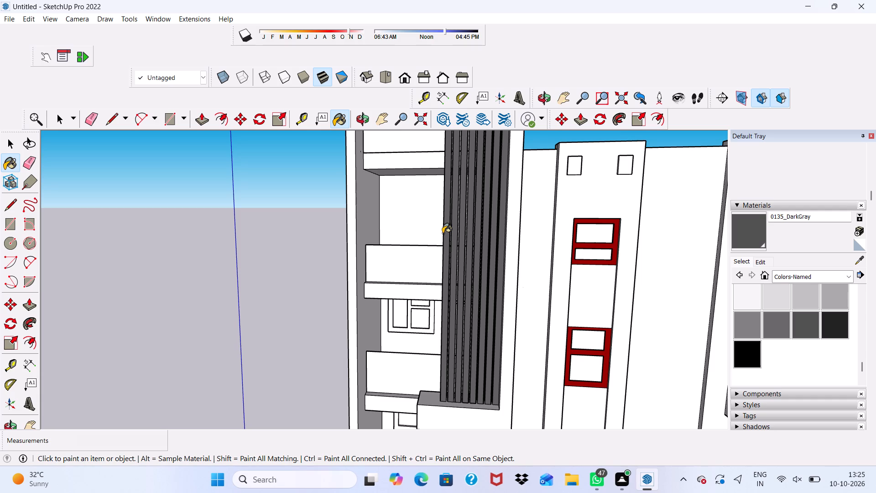
{"action": "middle_click_drag", "start_coordinate": [453, 245], "coordinate": [616, 265]}
{"action": "scroll", "coordinate": [500, 228], "scroll_direction": "up", "scroll_amount": 10}
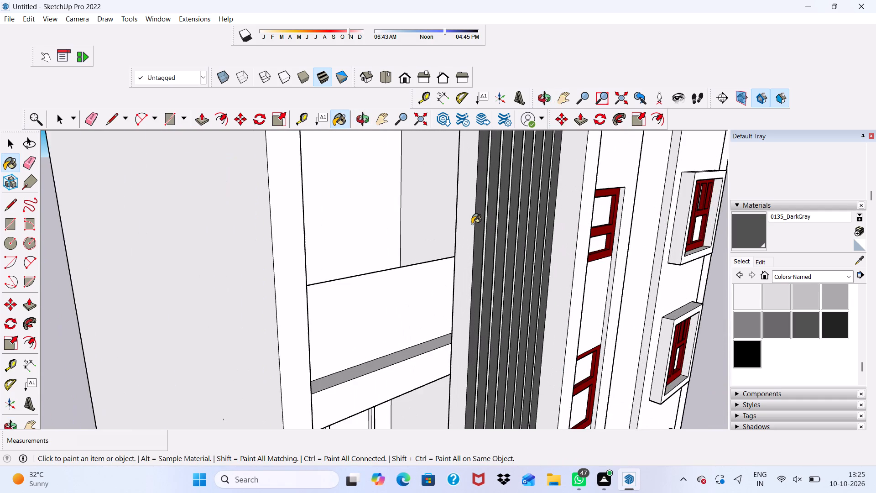
{"action": "left_click", "coordinate": [472, 224]}
{"action": "scroll", "coordinate": [472, 224], "scroll_direction": "up", "scroll_amount": 7}
{"action": "left_click", "coordinate": [491, 220]}
{"action": "scroll", "coordinate": [503, 222], "scroll_direction": "up", "scroll_amount": 4}
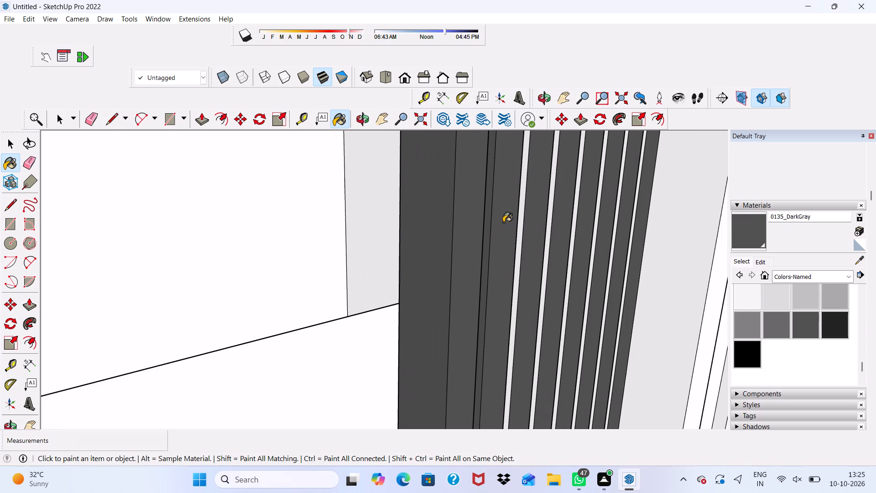
{"action": "left_click", "coordinate": [520, 232]}
Paint the left side faces of the remaining fins toward the adjoining wall with 0135_DarkGray.
{"action": "scroll", "coordinate": [547, 242], "scroll_direction": "up", "scroll_amount": 3}
{"action": "left_click", "coordinate": [547, 242]}
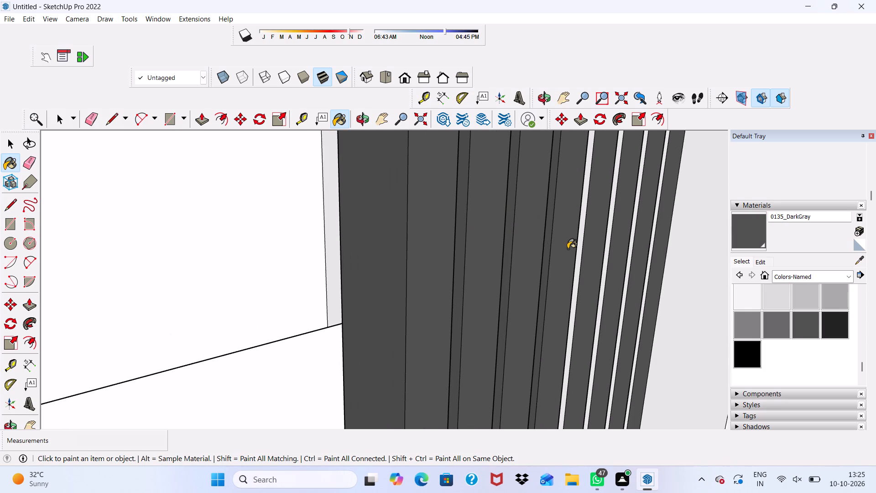
{"action": "left_click", "coordinate": [580, 249]}
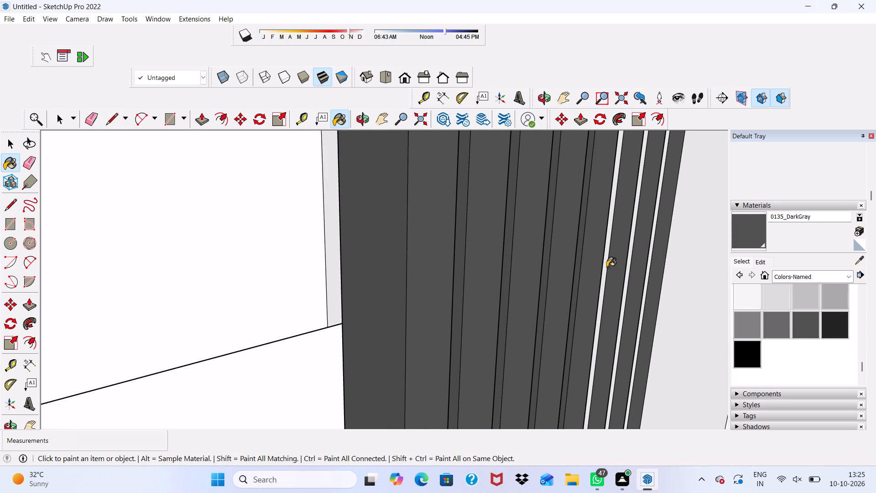
{"action": "left_click", "coordinate": [605, 270]}
{"action": "scroll", "coordinate": [620, 277], "scroll_direction": "up", "scroll_amount": 4}
{"action": "left_click", "coordinate": [629, 273]}
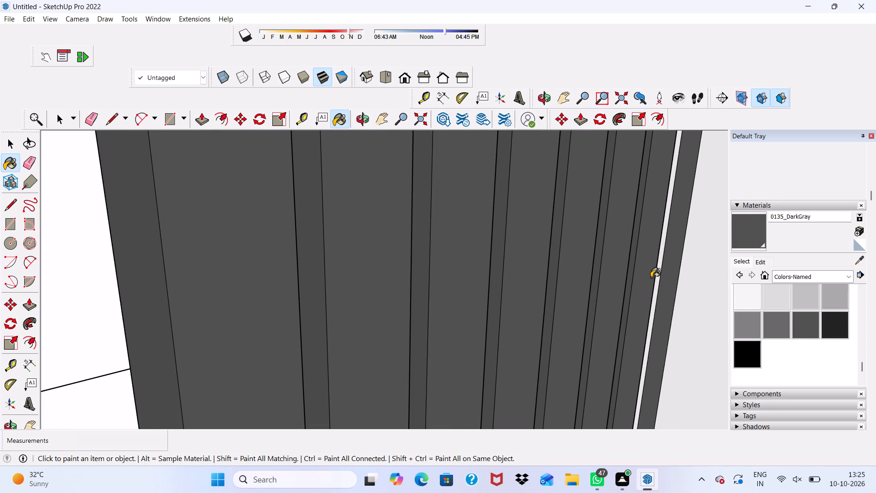
{"action": "left_click", "coordinate": [657, 281]}
Paint the right side faces of the vertical fins nearest the adjoining wall with 0135_DarkGray.
{"action": "scroll", "coordinate": [641, 257], "scroll_direction": "down", "scroll_amount": 7}
{"action": "middle_click_drag", "start_coordinate": [634, 231], "coordinate": [384, 296]}
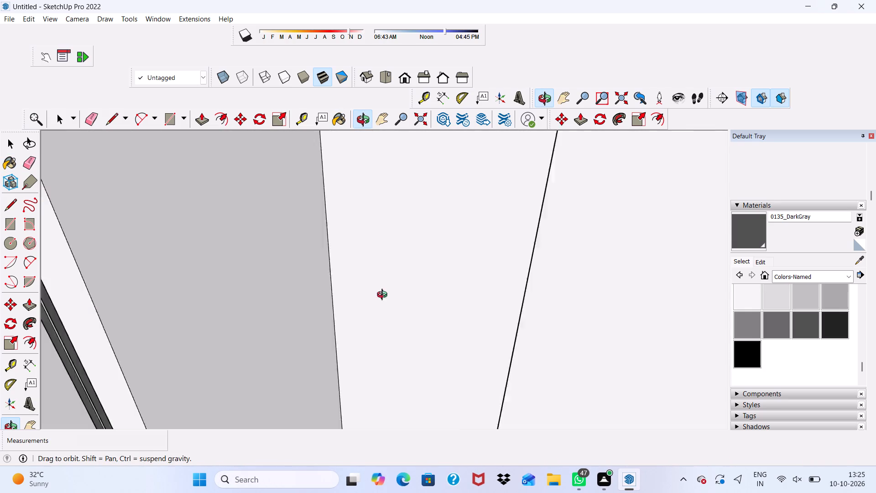
{"action": "middle_click_drag", "start_coordinate": [384, 296], "coordinate": [381, 292]}
{"action": "scroll", "coordinate": [381, 292], "scroll_direction": "down", "scroll_amount": 12}
{"action": "scroll", "coordinate": [347, 257], "scroll_direction": "up", "scroll_amount": 2}
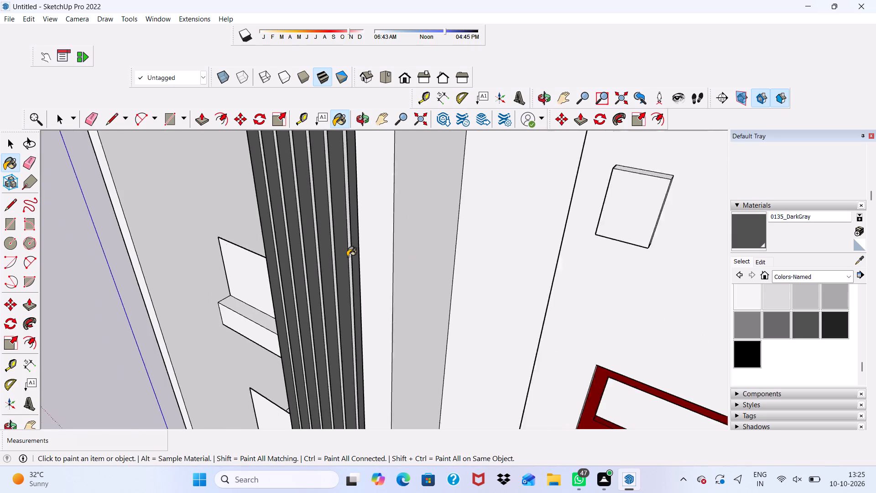
{"action": "scroll", "coordinate": [347, 257], "scroll_direction": "up", "scroll_amount": 10}
{"action": "scroll", "coordinate": [359, 240], "scroll_direction": "down", "scroll_amount": 6}
{"action": "middle_click_drag", "start_coordinate": [390, 276], "coordinate": [424, 294]}
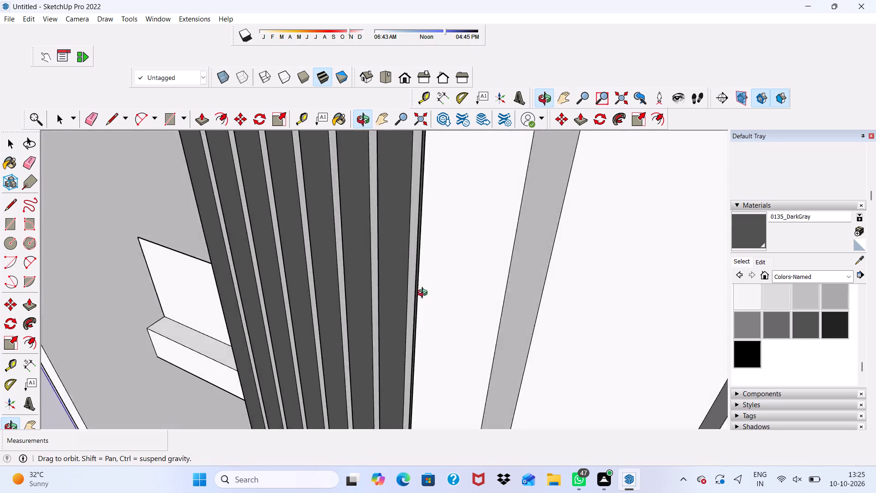
{"action": "middle_click_drag", "start_coordinate": [424, 294], "coordinate": [455, 319]}
{"action": "scroll", "coordinate": [424, 294], "scroll_direction": "down", "scroll_amount": 1}
{"action": "scroll", "coordinate": [453, 262], "scroll_direction": "up", "scroll_amount": 7}
{"action": "left_click", "coordinate": [440, 265]}
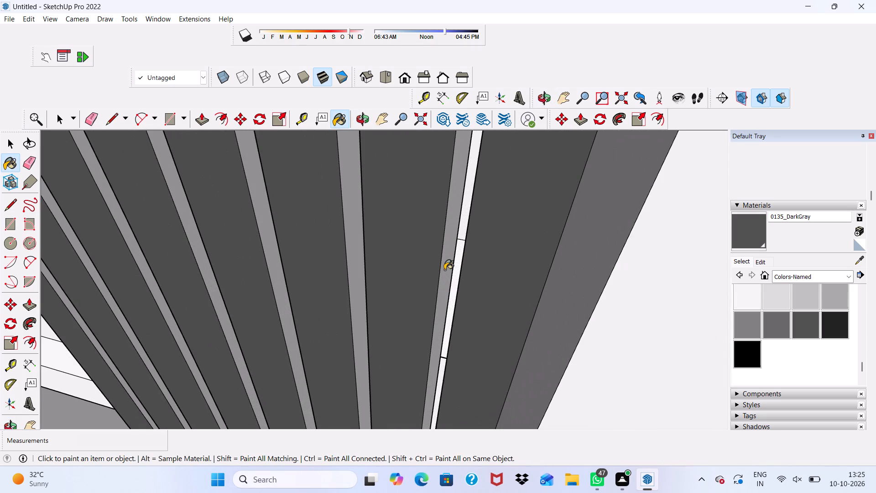
{"action": "left_click", "coordinate": [444, 270]}
{"action": "left_click", "coordinate": [363, 315]}
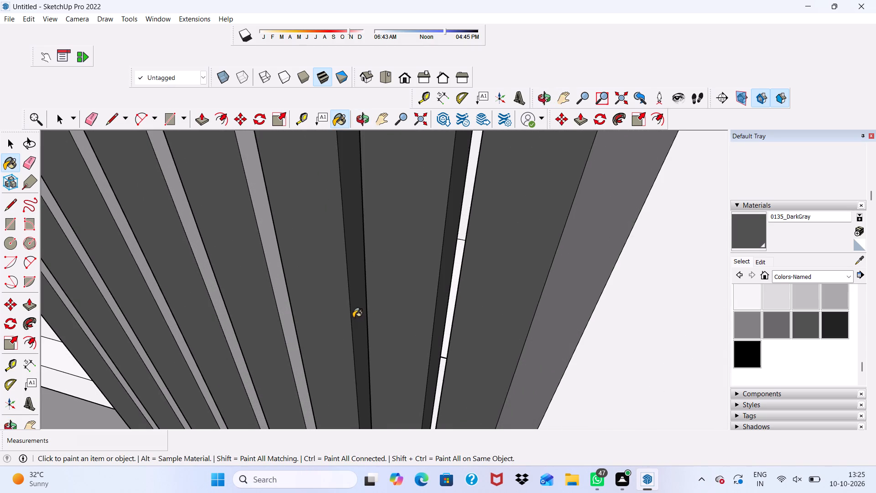
{"action": "left_click", "coordinate": [279, 309]}
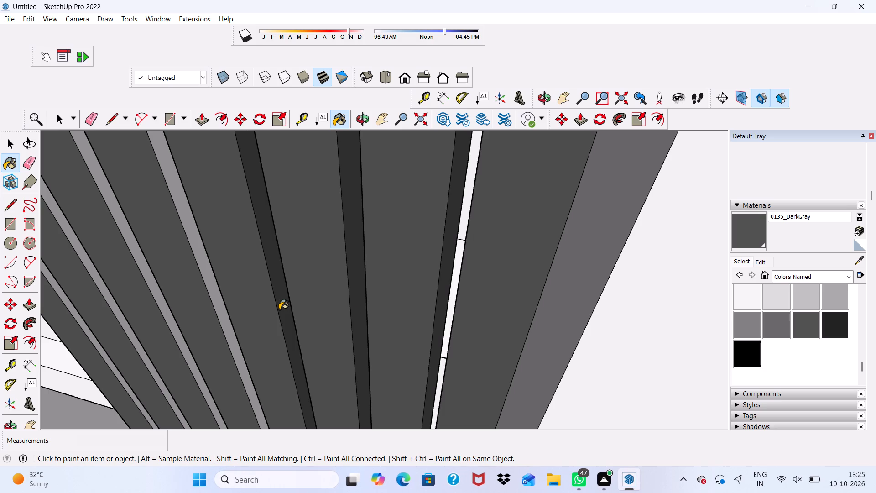
Paint the right side faces of the remaining fins toward the balconies with 0135_DarkGray.
{"action": "scroll", "coordinate": [510, 276], "scroll_direction": "up", "scroll_amount": 3}
{"action": "scroll", "coordinate": [376, 270], "scroll_direction": "down", "scroll_amount": 9}
{"action": "scroll", "coordinate": [271, 288], "scroll_direction": "up", "scroll_amount": 4}
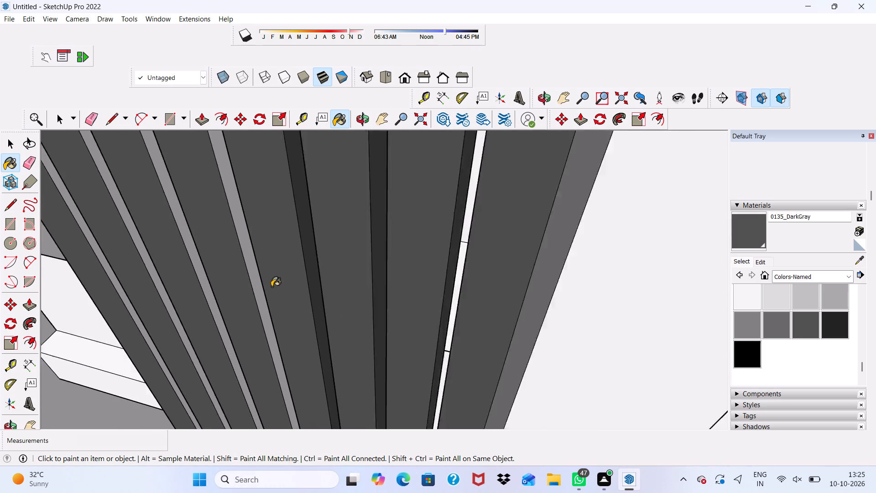
{"action": "scroll", "coordinate": [271, 287], "scroll_direction": "up", "scroll_amount": 1}
{"action": "scroll", "coordinate": [217, 278], "scroll_direction": "up", "scroll_amount": 3}
{"action": "left_click", "coordinate": [254, 271]}
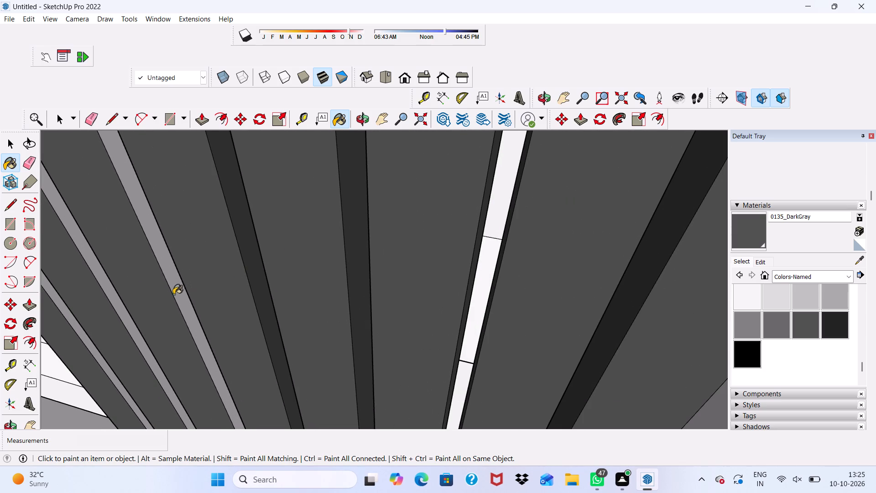
{"action": "left_click", "coordinate": [175, 293]}
{"action": "scroll", "coordinate": [143, 305], "scroll_direction": "up", "scroll_amount": 1}
{"action": "left_click", "coordinate": [108, 304]}
{"action": "scroll", "coordinate": [108, 304], "scroll_direction": "down", "scroll_amount": 5}
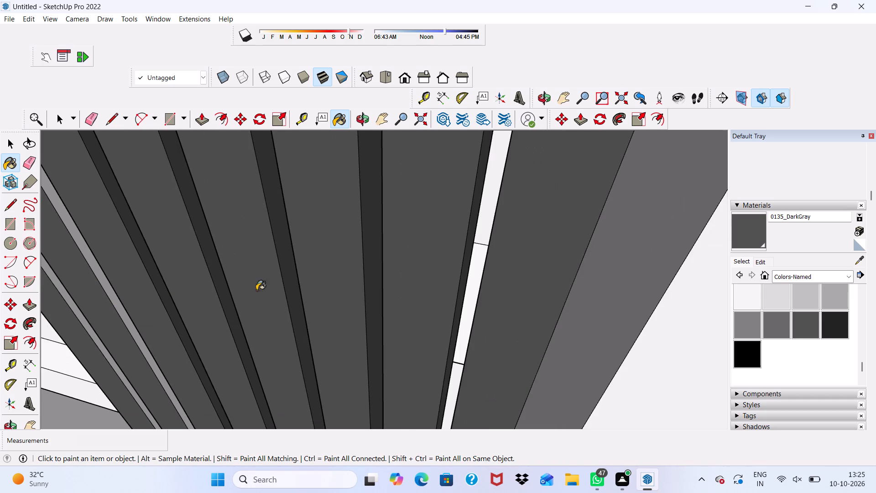
{"action": "scroll", "coordinate": [354, 299], "scroll_direction": "down", "scroll_amount": 6}
{"action": "scroll", "coordinate": [168, 268], "scroll_direction": "up", "scroll_amount": 5}
{"action": "left_click", "coordinate": [171, 268]}
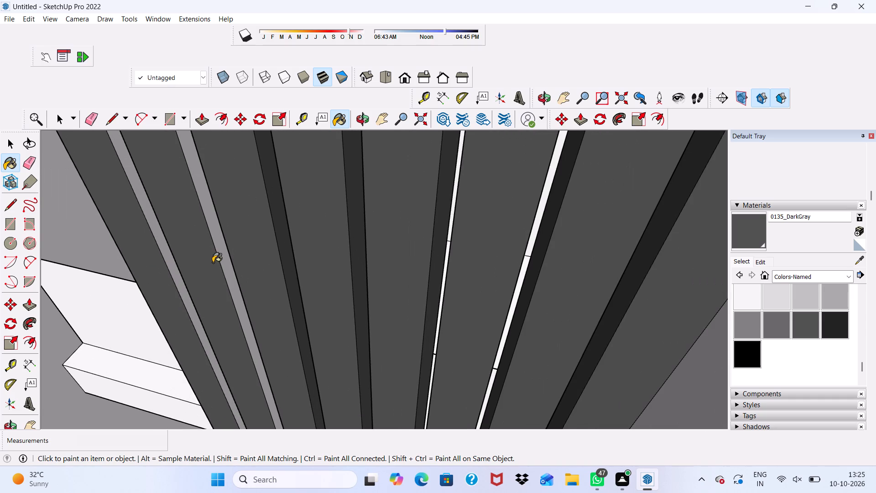
{"action": "left_click", "coordinate": [223, 257]}
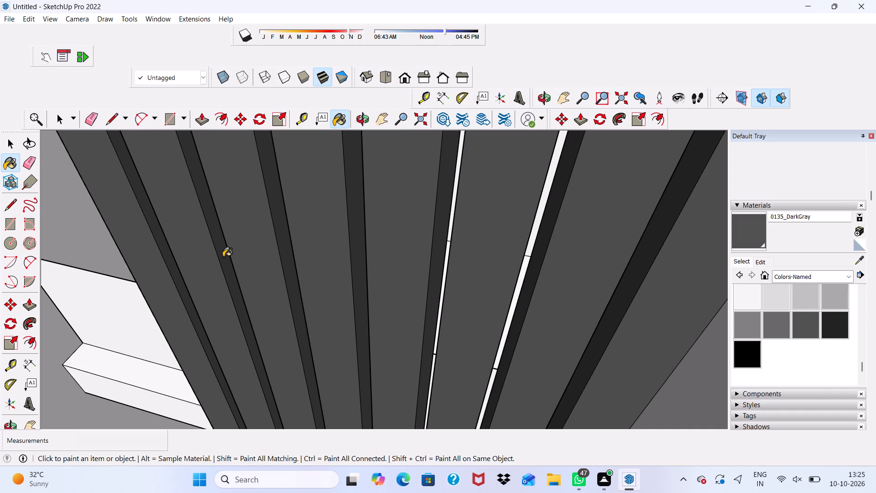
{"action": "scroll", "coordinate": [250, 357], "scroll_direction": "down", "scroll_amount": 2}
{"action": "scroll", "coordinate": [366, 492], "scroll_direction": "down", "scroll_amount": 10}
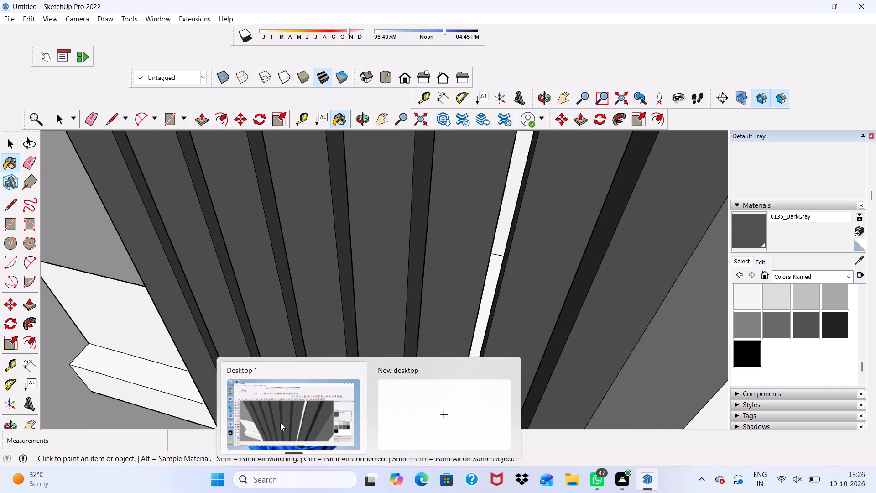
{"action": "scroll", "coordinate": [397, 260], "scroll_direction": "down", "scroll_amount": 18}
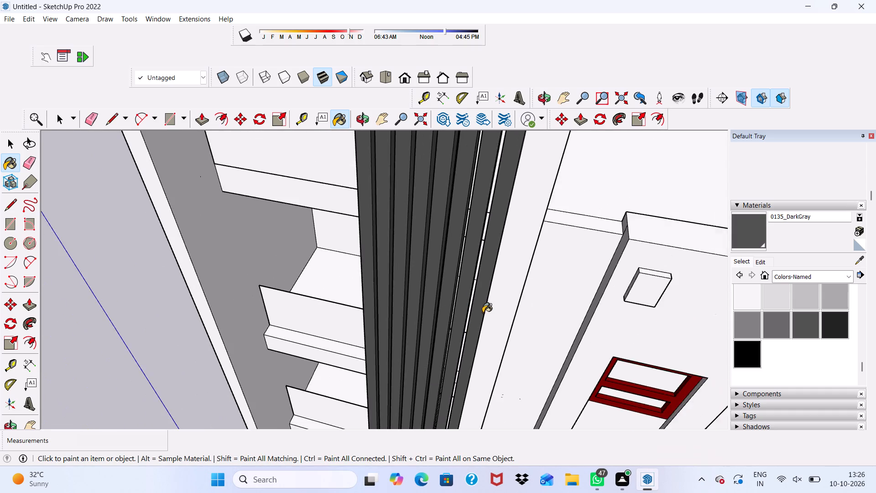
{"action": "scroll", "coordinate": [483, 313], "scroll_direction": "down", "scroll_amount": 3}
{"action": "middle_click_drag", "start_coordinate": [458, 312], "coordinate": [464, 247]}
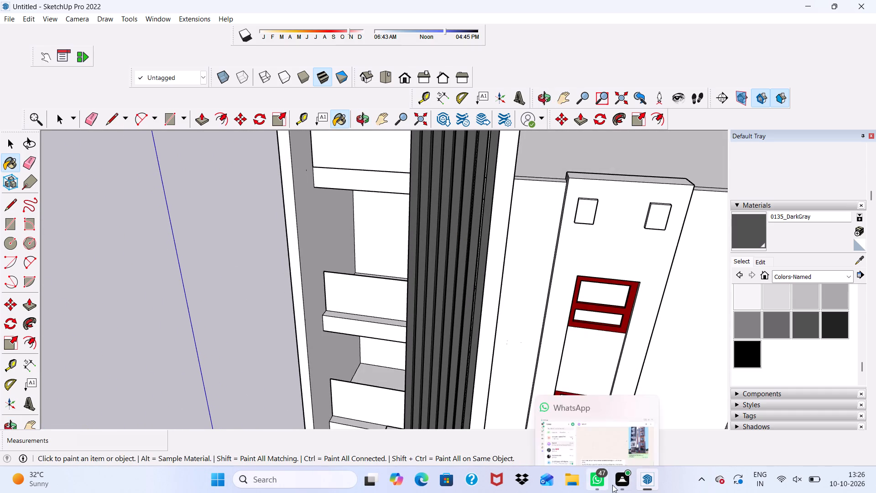
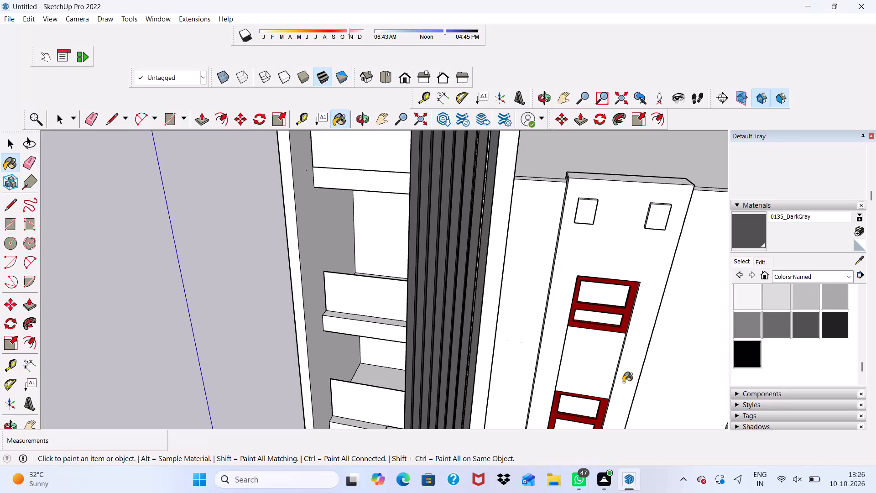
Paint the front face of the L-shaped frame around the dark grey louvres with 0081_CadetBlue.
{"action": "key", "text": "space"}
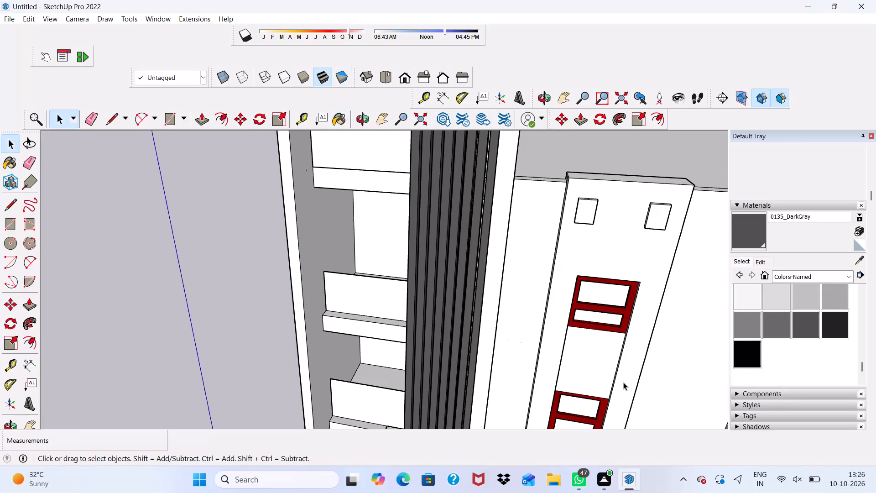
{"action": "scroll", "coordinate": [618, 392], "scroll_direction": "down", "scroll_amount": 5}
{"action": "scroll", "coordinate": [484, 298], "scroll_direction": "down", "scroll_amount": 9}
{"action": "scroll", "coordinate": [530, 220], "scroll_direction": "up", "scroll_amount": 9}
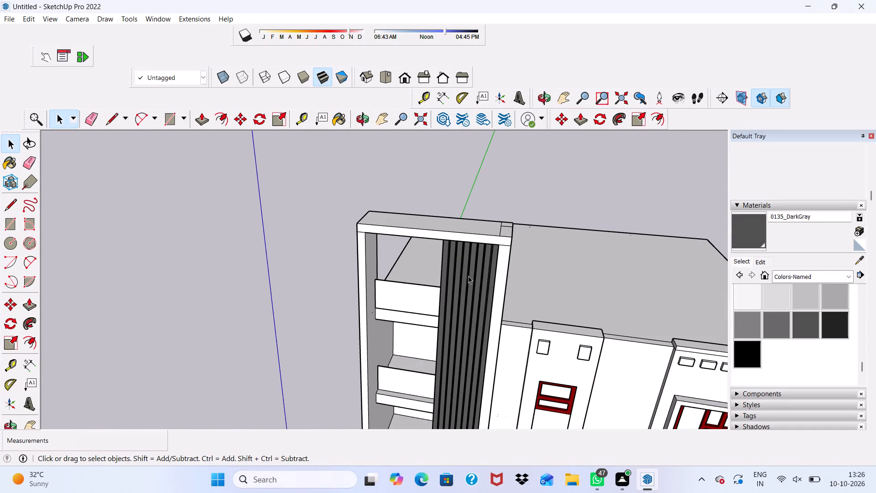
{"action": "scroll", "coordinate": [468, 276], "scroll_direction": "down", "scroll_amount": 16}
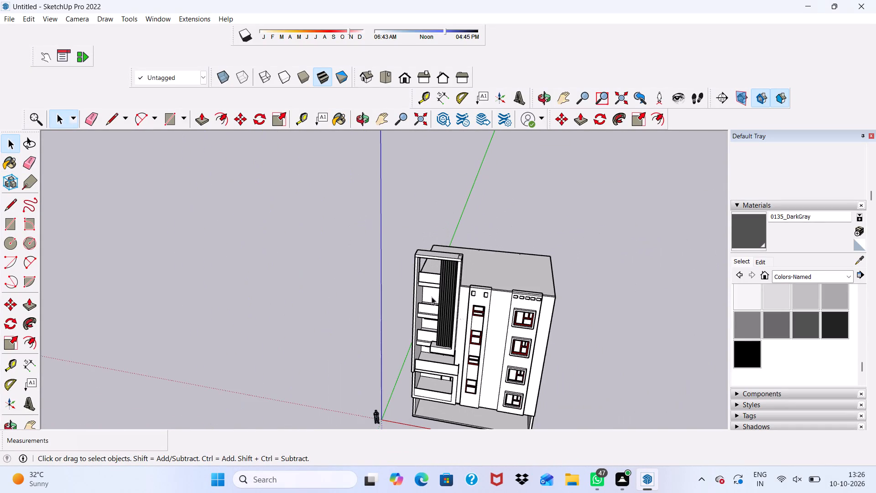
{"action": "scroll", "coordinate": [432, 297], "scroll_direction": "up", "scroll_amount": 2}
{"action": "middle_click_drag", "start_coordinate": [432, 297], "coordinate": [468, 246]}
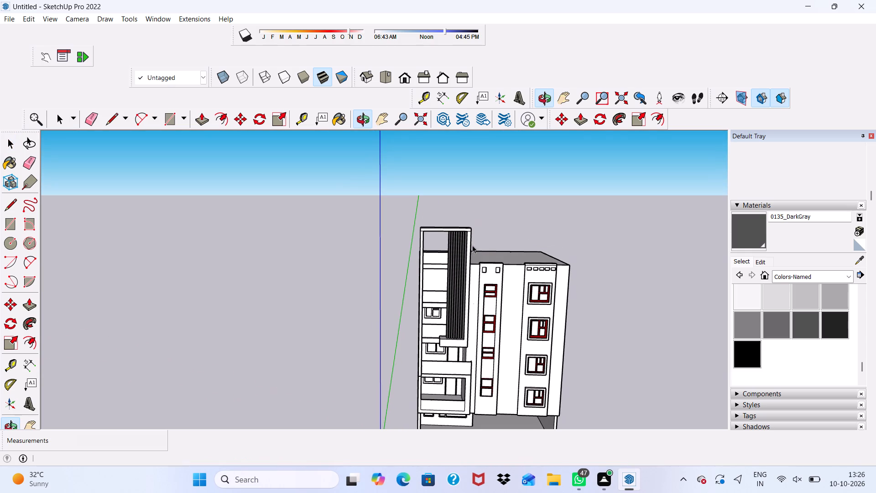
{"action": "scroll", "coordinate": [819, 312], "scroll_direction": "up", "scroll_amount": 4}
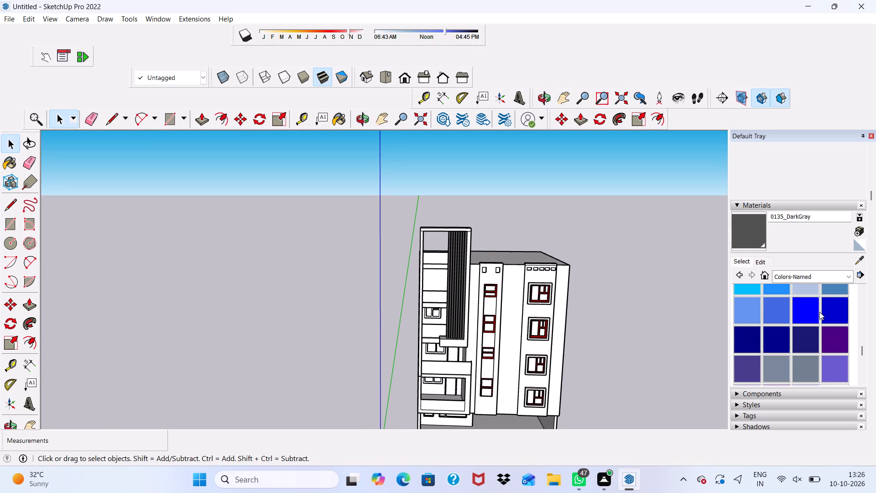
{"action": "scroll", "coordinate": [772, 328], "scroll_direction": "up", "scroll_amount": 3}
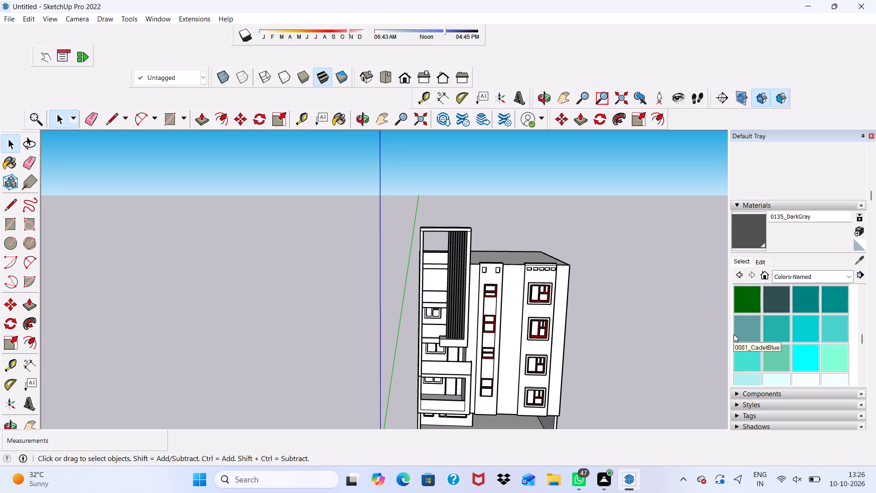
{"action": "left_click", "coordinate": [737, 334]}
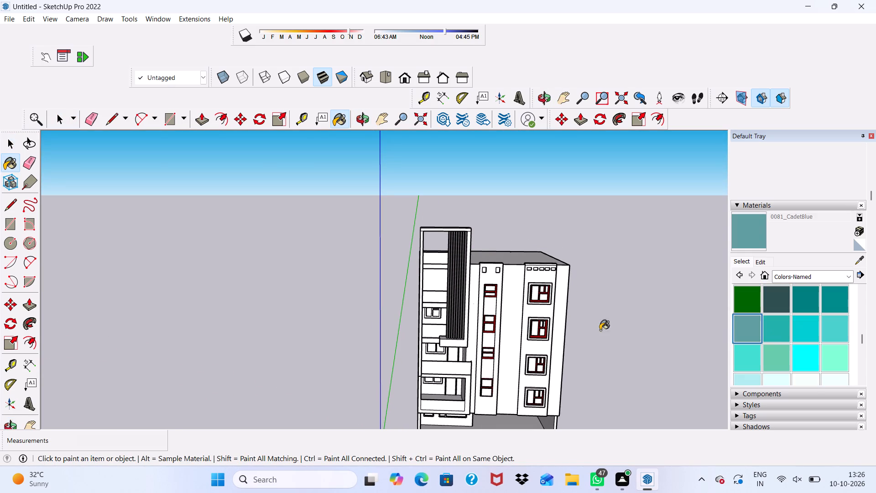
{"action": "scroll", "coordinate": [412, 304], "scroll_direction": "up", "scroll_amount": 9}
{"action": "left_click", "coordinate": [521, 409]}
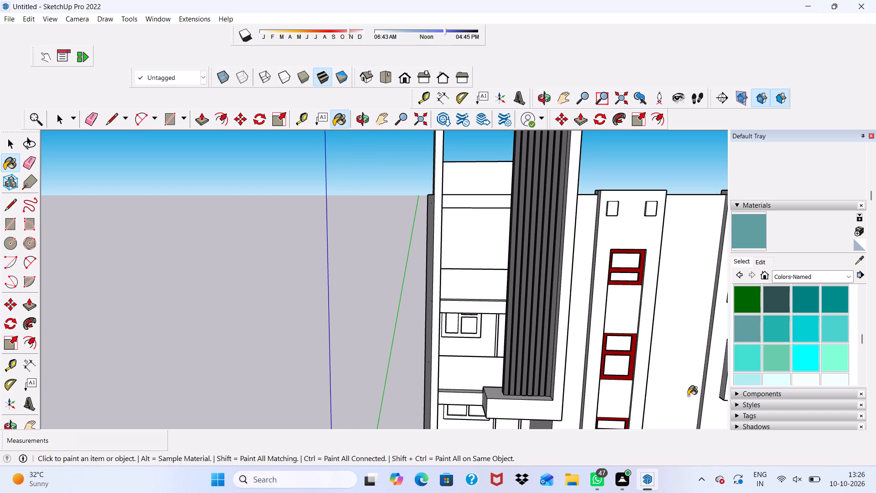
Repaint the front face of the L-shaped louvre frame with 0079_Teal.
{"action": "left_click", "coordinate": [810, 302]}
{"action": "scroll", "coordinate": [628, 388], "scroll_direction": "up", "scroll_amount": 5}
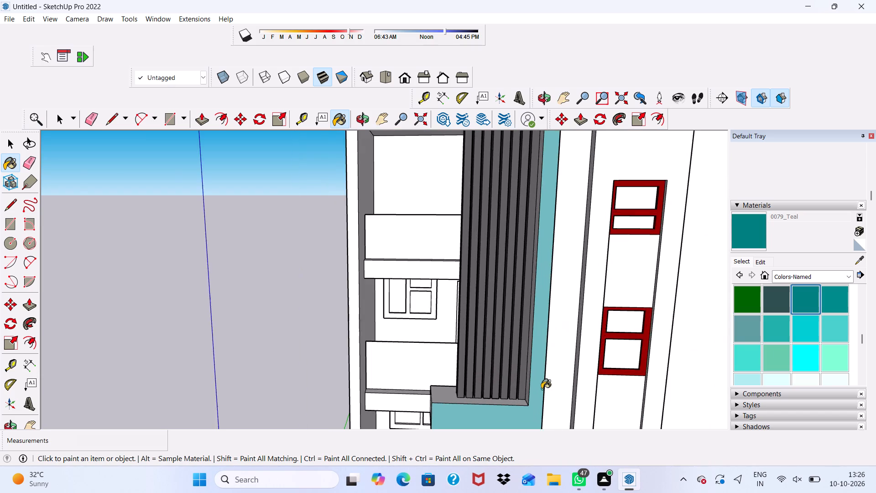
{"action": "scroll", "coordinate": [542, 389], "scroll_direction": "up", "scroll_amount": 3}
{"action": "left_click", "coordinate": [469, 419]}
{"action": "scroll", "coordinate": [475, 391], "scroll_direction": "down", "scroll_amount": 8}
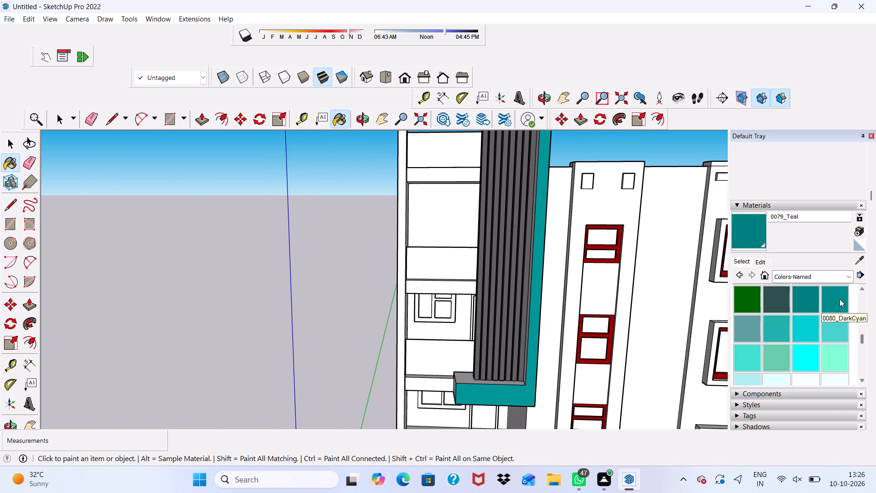
Repaint the front face of the L-shaped louvre frame with 0080_DarkCyan.
{"action": "left_click", "coordinate": [821, 301]}
{"action": "left_click", "coordinate": [838, 310]}
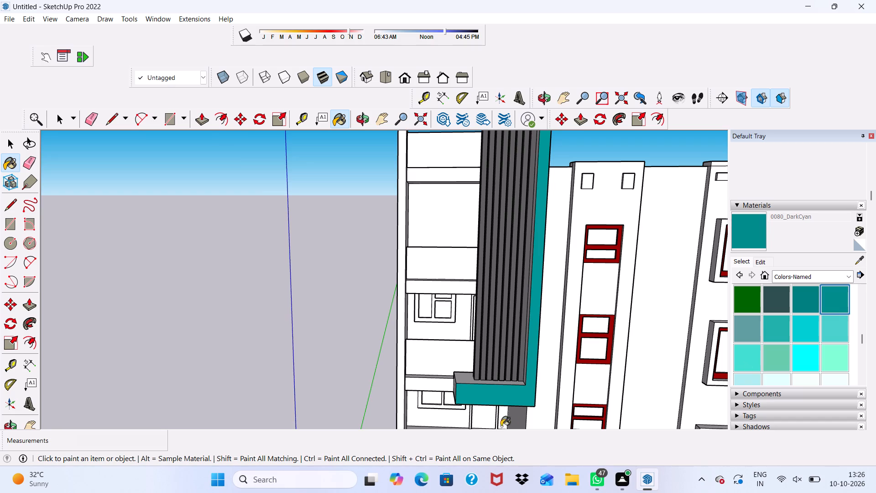
{"action": "scroll", "coordinate": [497, 414], "scroll_direction": "up", "scroll_amount": 4}
{"action": "left_click", "coordinate": [499, 398]}
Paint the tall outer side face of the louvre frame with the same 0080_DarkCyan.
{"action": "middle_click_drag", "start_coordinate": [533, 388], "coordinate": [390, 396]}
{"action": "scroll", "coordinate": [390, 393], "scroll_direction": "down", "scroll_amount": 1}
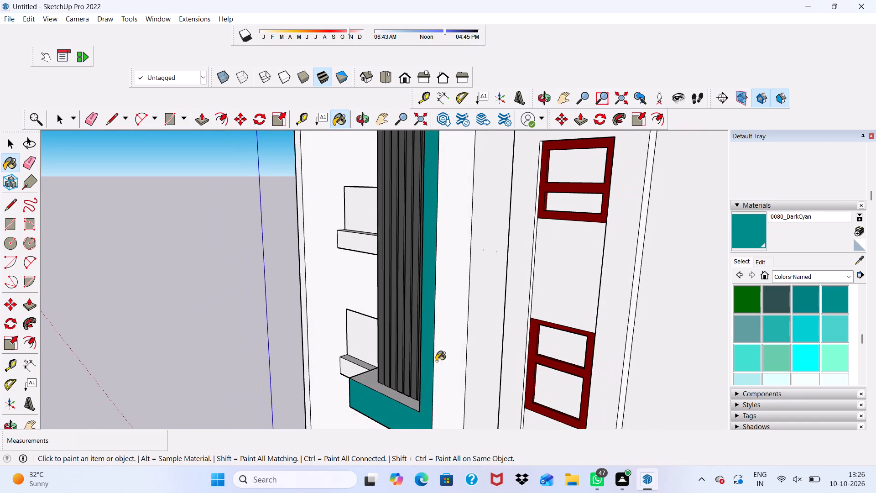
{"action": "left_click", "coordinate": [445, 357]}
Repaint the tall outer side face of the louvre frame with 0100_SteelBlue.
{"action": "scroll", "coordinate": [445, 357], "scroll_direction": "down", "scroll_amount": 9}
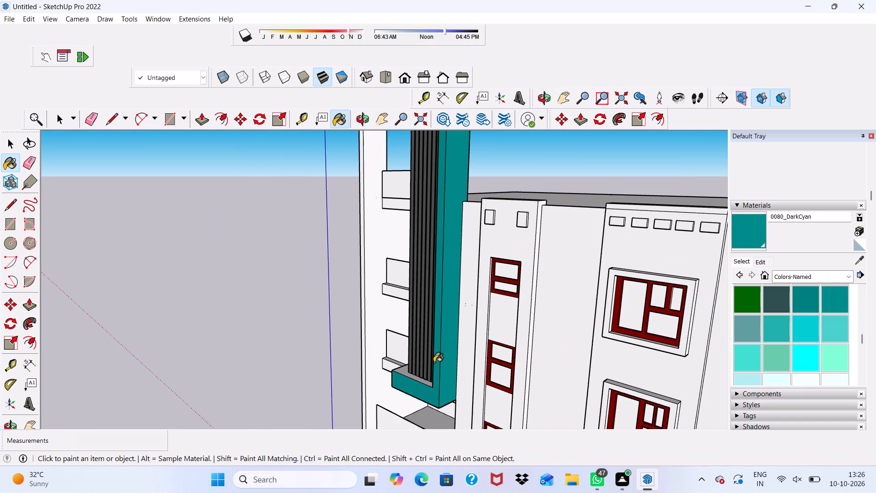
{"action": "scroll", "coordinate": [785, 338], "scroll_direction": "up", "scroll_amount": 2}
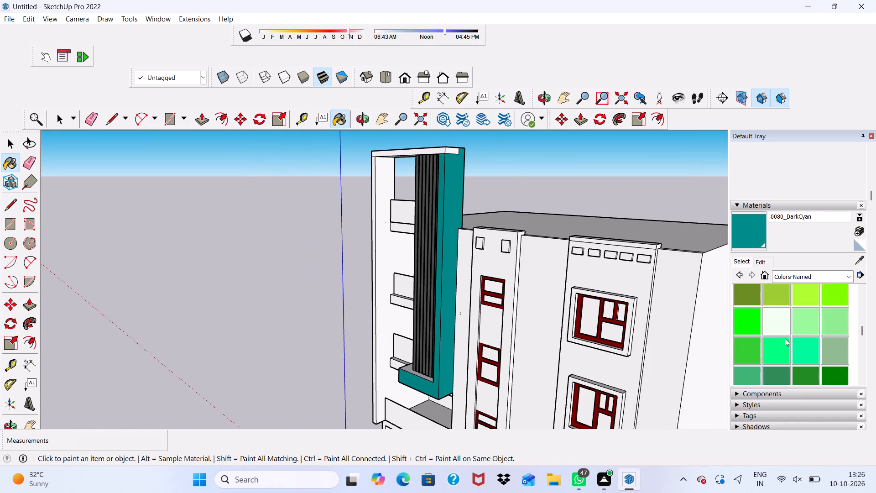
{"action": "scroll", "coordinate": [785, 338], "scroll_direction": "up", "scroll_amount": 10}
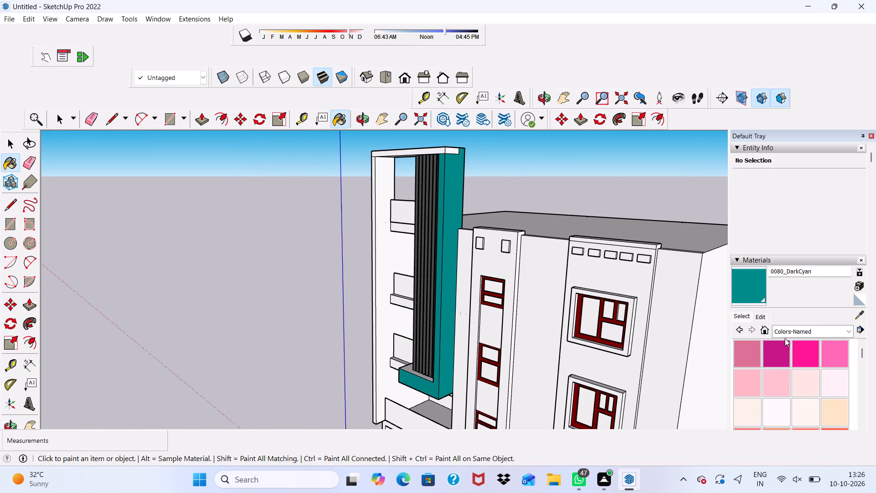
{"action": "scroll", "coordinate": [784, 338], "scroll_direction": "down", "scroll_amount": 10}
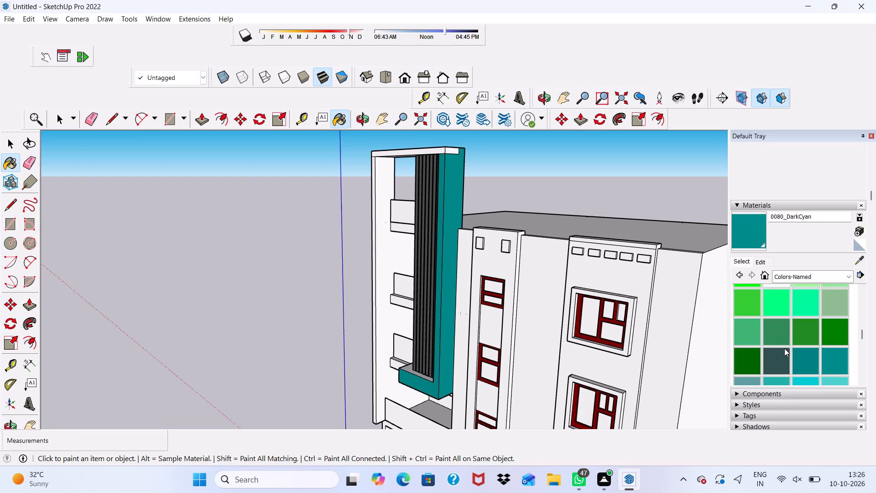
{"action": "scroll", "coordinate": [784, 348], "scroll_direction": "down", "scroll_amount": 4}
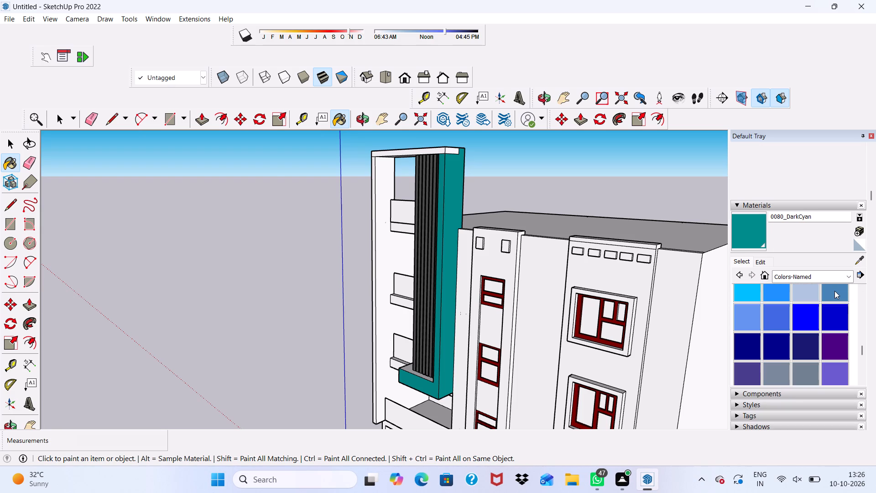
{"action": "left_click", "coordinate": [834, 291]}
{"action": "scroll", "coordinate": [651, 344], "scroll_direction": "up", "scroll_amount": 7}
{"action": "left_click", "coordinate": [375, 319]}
Repaint the tall outer side face of the louvre frame with 0081_CadetBlue.
{"action": "scroll", "coordinate": [374, 319], "scroll_direction": "up", "scroll_amount": 2}
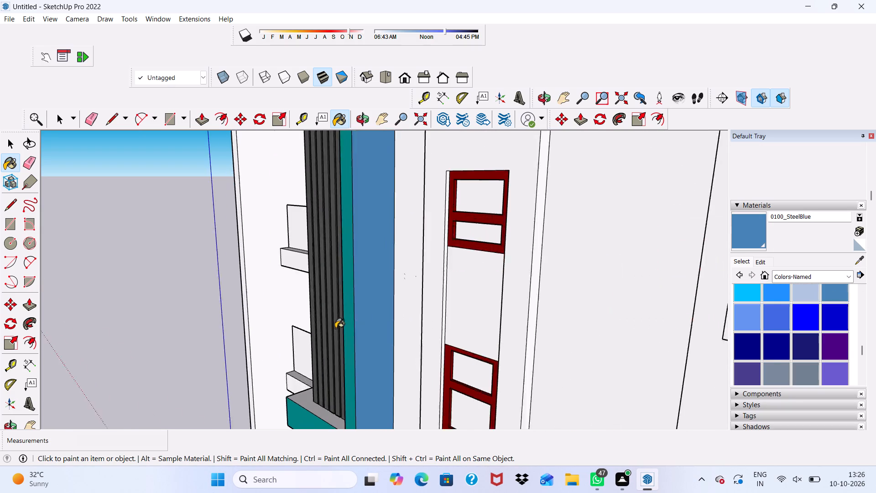
{"action": "scroll", "coordinate": [335, 328], "scroll_direction": "up", "scroll_amount": 2}
{"action": "scroll", "coordinate": [338, 330], "scroll_direction": "down", "scroll_amount": 3}
{"action": "scroll", "coordinate": [778, 358], "scroll_direction": "up", "scroll_amount": 2}
{"action": "scroll", "coordinate": [778, 358], "scroll_direction": "down", "scroll_amount": 4}
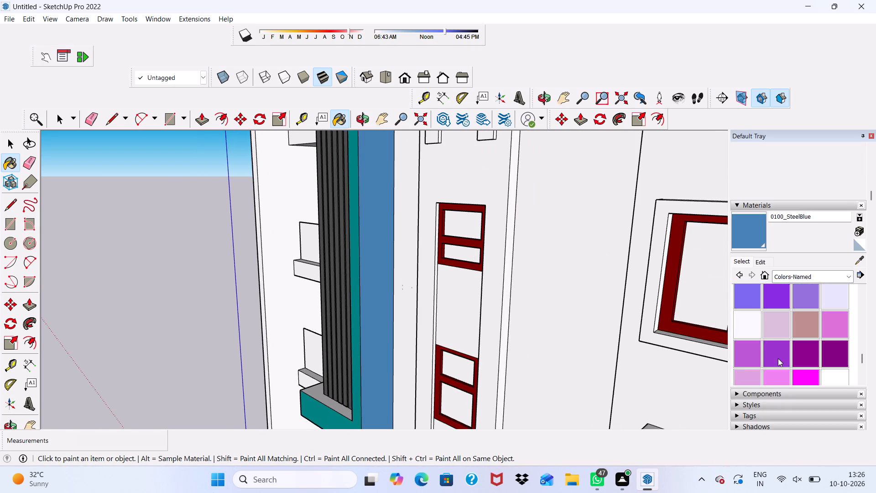
{"action": "scroll", "coordinate": [778, 358], "scroll_direction": "down", "scroll_amount": 3}
{"action": "scroll", "coordinate": [778, 358], "scroll_direction": "up", "scroll_amount": 7}
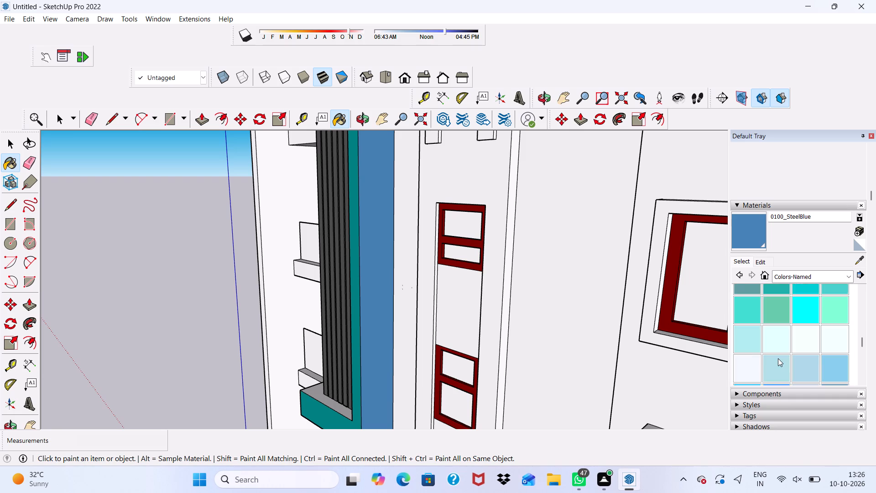
{"action": "scroll", "coordinate": [778, 358], "scroll_direction": "up", "scroll_amount": 5}
{"action": "scroll", "coordinate": [780, 354], "scroll_direction": "down", "scroll_amount": 2}
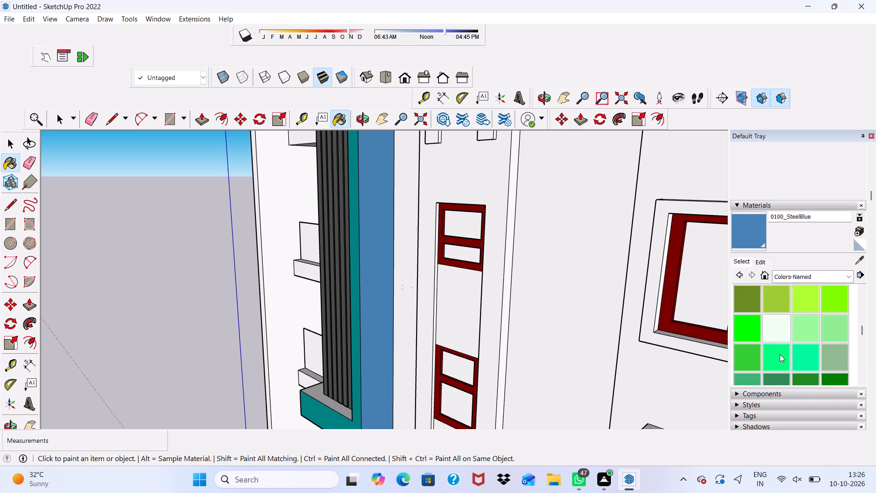
{"action": "scroll", "coordinate": [780, 354], "scroll_direction": "down", "scroll_amount": 2}
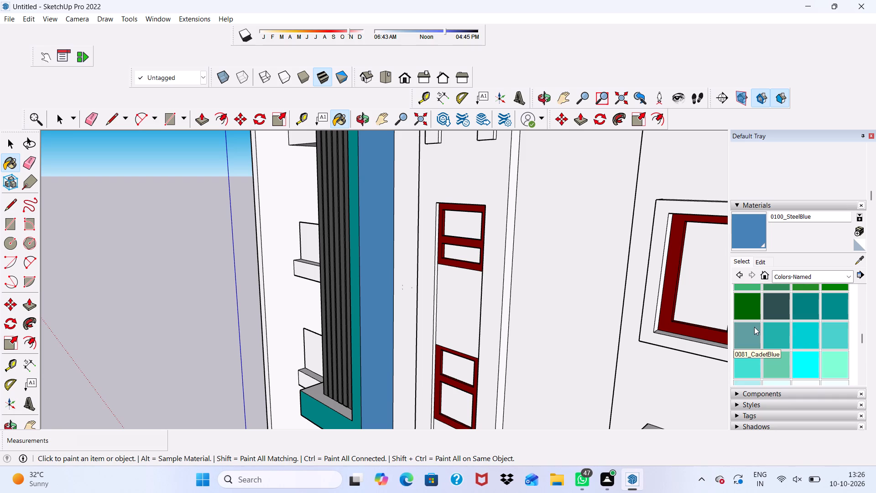
{"action": "left_click", "coordinate": [754, 327]}
{"action": "scroll", "coordinate": [441, 339], "scroll_direction": "up", "scroll_amount": 3}
{"action": "left_click", "coordinate": [348, 314]}
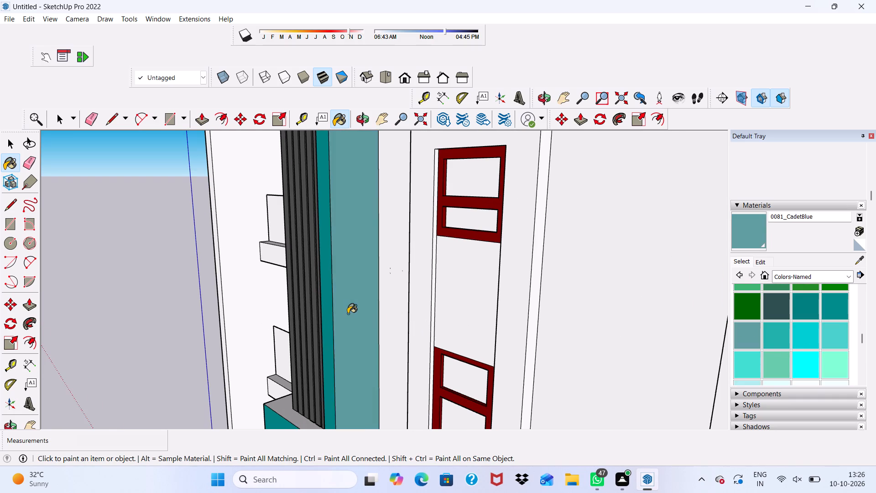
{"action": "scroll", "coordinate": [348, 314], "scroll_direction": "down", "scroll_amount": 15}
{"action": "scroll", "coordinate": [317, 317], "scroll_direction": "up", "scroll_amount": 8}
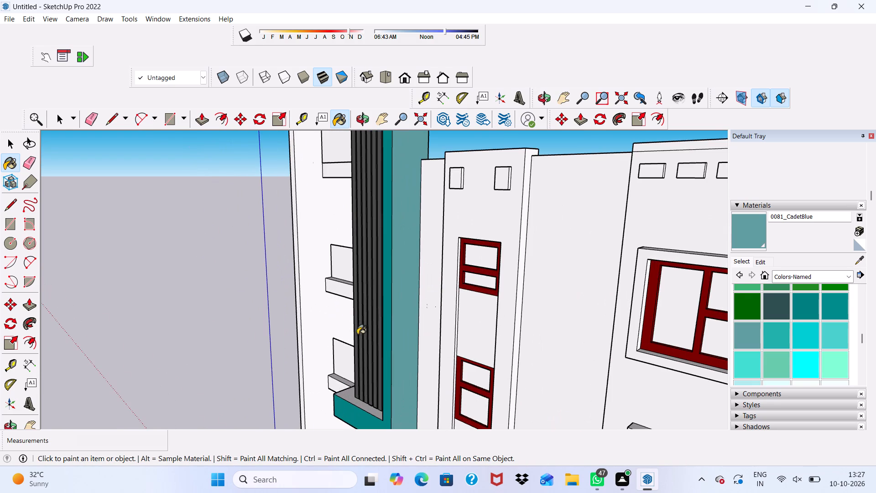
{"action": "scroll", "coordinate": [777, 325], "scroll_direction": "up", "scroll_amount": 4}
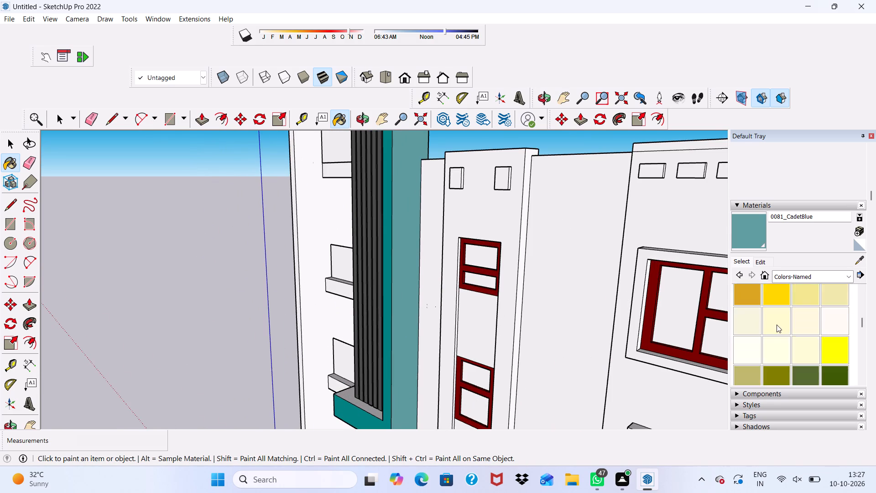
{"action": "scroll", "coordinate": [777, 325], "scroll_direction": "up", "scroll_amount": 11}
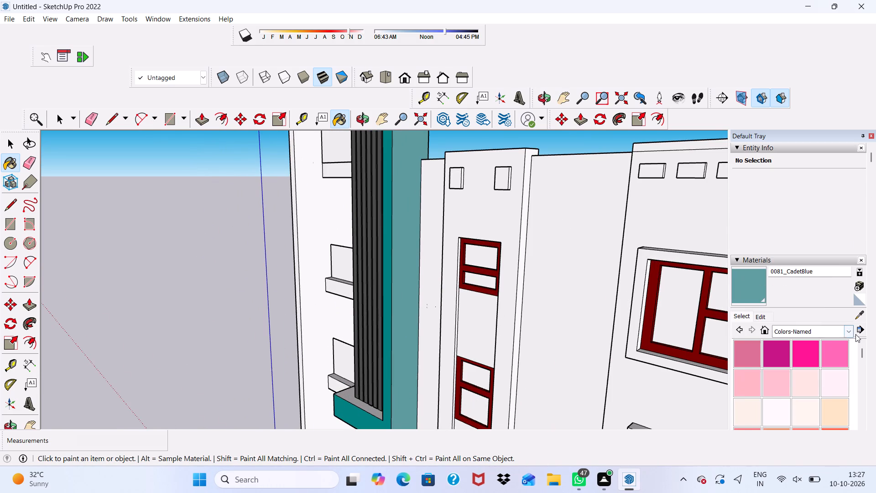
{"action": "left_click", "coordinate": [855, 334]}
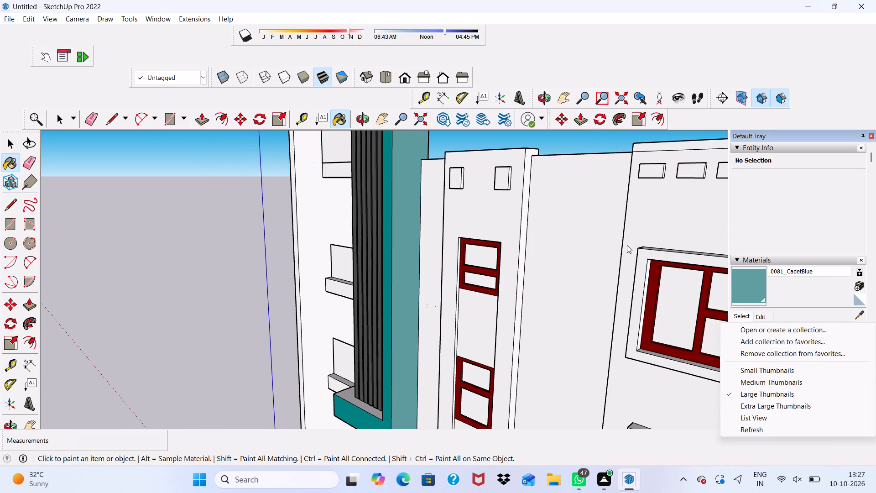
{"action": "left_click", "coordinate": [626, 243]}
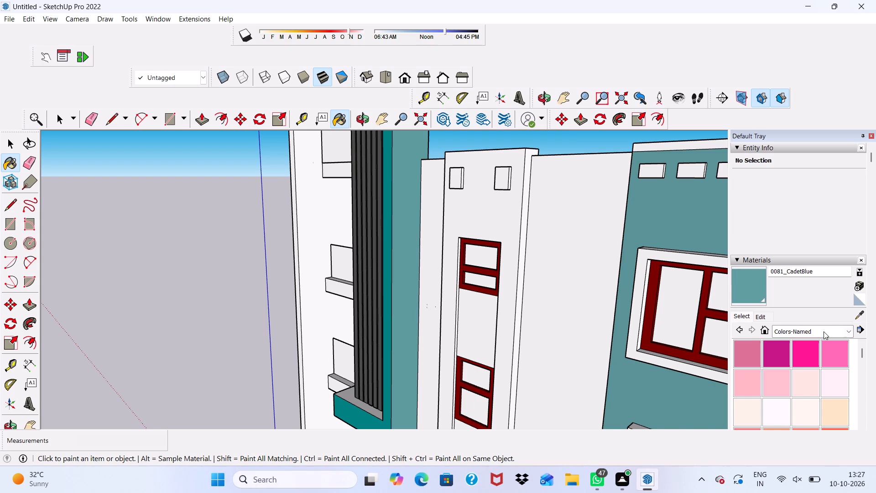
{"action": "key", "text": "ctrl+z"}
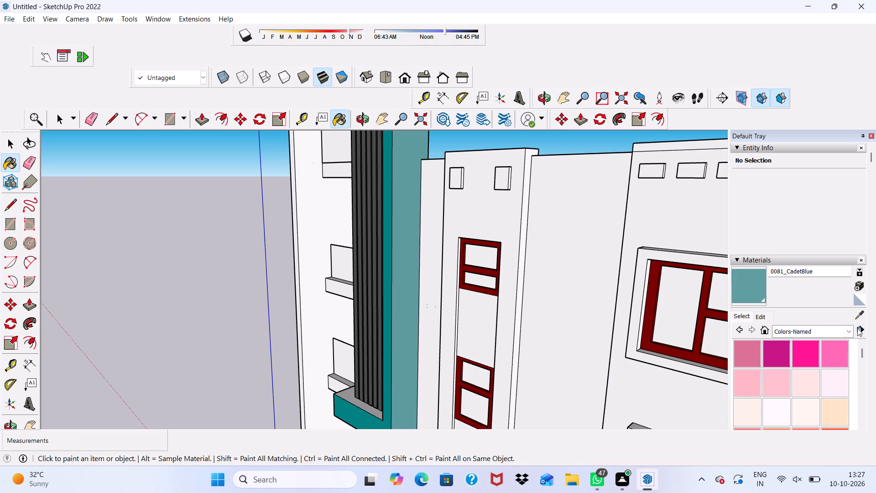
Repaint the tall outer side face and the front face of the louvre frame with Color H07 from the Colors collection.
{"action": "left_click", "coordinate": [850, 331]}
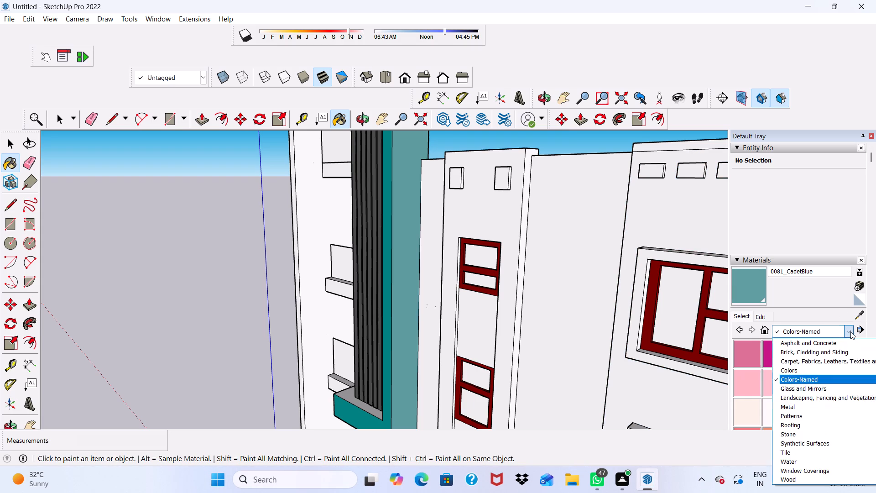
{"action": "left_click", "coordinate": [799, 367]}
{"action": "scroll", "coordinate": [799, 367], "scroll_direction": "down", "scroll_amount": 6}
{"action": "scroll", "coordinate": [799, 369], "scroll_direction": "up", "scroll_amount": 1}
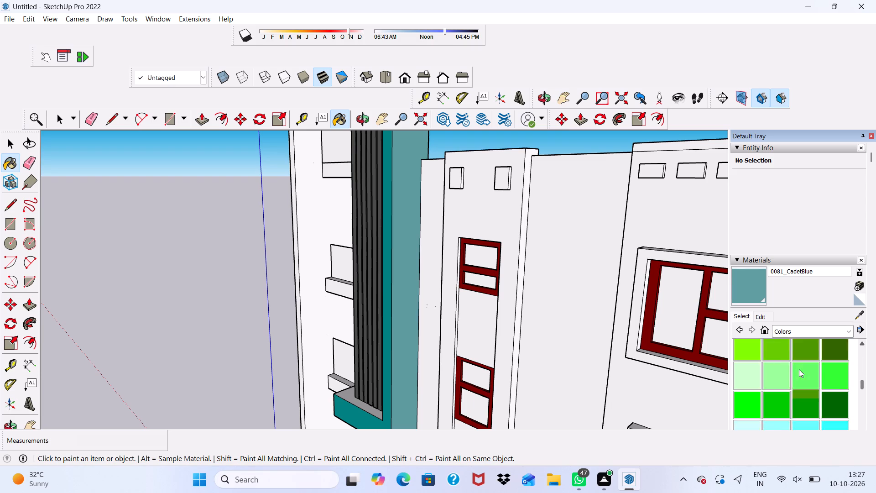
{"action": "scroll", "coordinate": [799, 371], "scroll_direction": "down", "scroll_amount": 7}
{"action": "scroll", "coordinate": [798, 380], "scroll_direction": "up", "scroll_amount": 4}
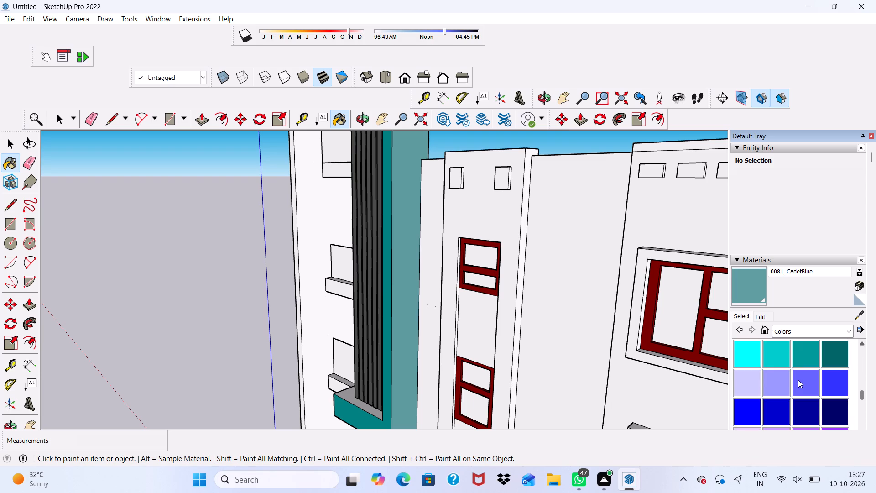
{"action": "scroll", "coordinate": [798, 380], "scroll_direction": "up", "scroll_amount": 1}
{"action": "scroll", "coordinate": [798, 380], "scroll_direction": "down", "scroll_amount": 7}
{"action": "scroll", "coordinate": [798, 380], "scroll_direction": "up", "scroll_amount": 7}
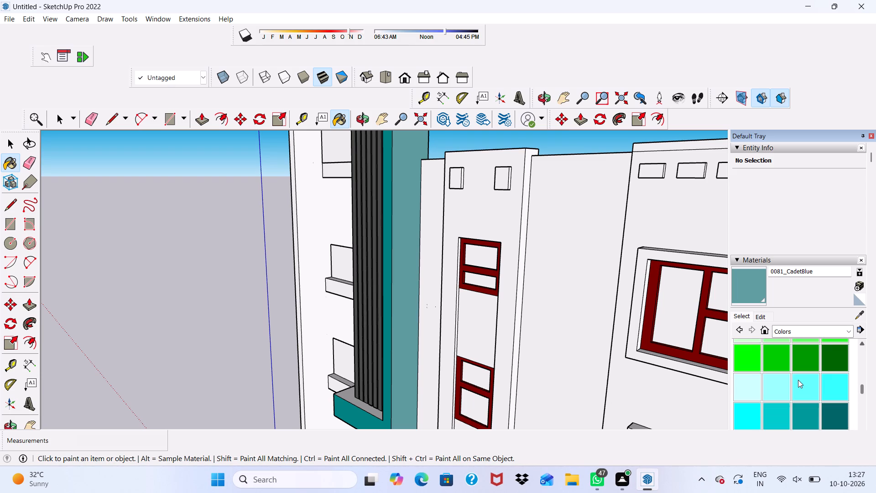
{"action": "left_click_drag", "start_coordinate": [813, 408], "coordinate": [809, 409]}
{"action": "left_click", "coordinate": [801, 407]}
{"action": "scroll", "coordinate": [387, 386], "scroll_direction": "up", "scroll_amount": 2}
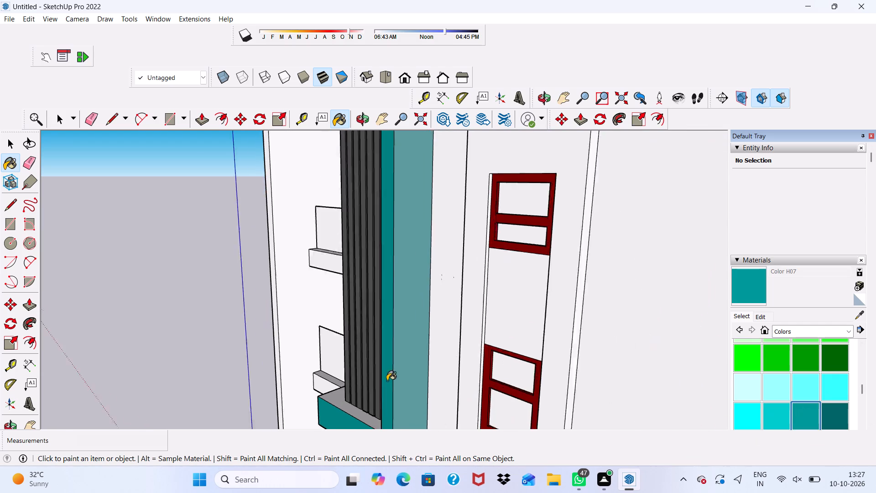
{"action": "scroll", "coordinate": [387, 381], "scroll_direction": "up", "scroll_amount": 5}
{"action": "left_click", "coordinate": [397, 359]}
{"action": "left_click", "coordinate": [386, 346]}
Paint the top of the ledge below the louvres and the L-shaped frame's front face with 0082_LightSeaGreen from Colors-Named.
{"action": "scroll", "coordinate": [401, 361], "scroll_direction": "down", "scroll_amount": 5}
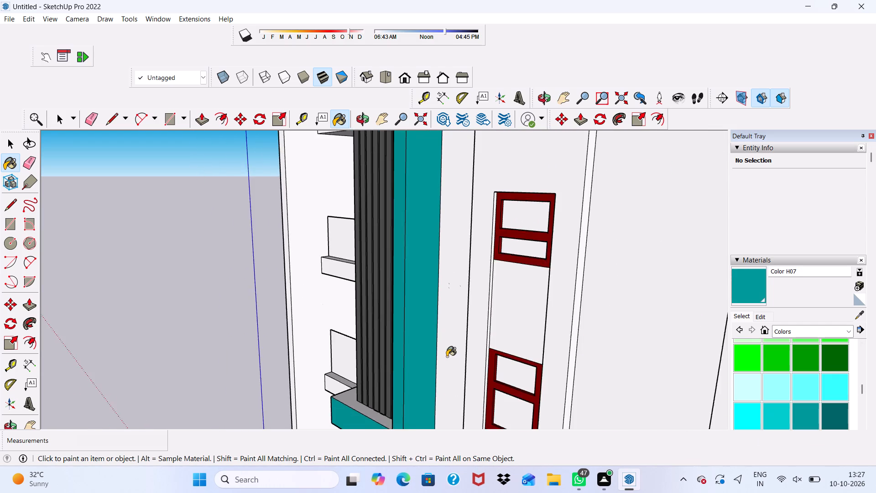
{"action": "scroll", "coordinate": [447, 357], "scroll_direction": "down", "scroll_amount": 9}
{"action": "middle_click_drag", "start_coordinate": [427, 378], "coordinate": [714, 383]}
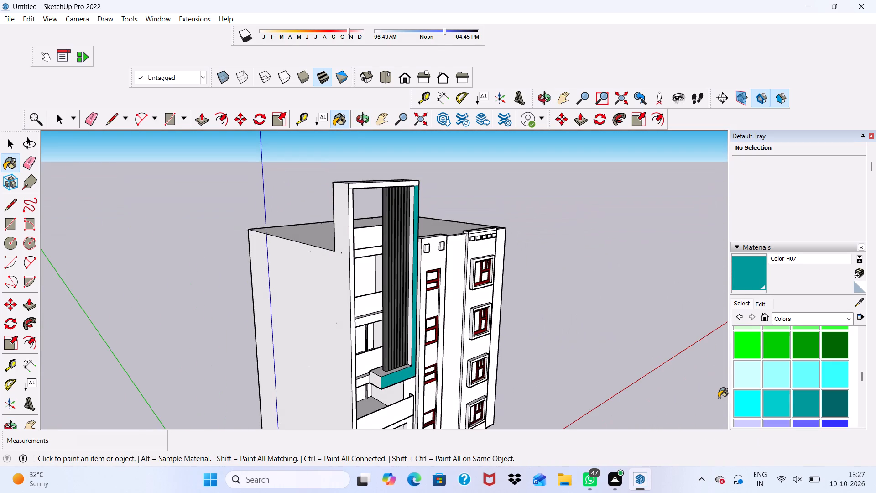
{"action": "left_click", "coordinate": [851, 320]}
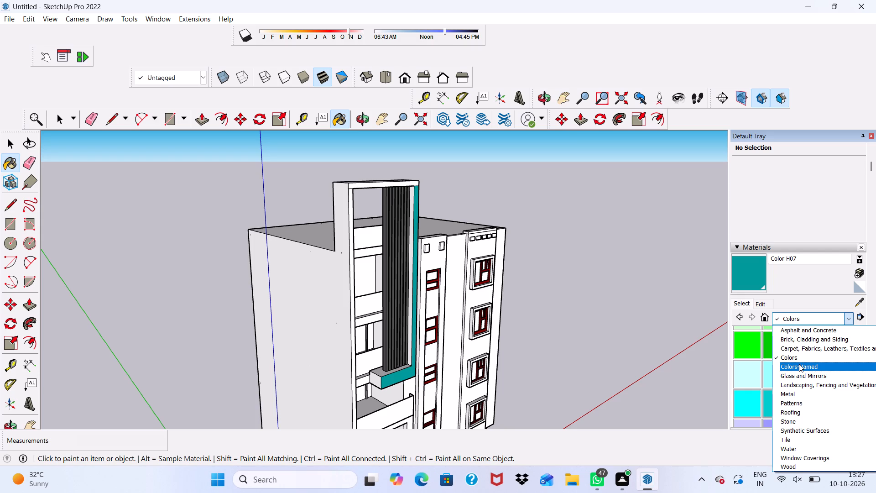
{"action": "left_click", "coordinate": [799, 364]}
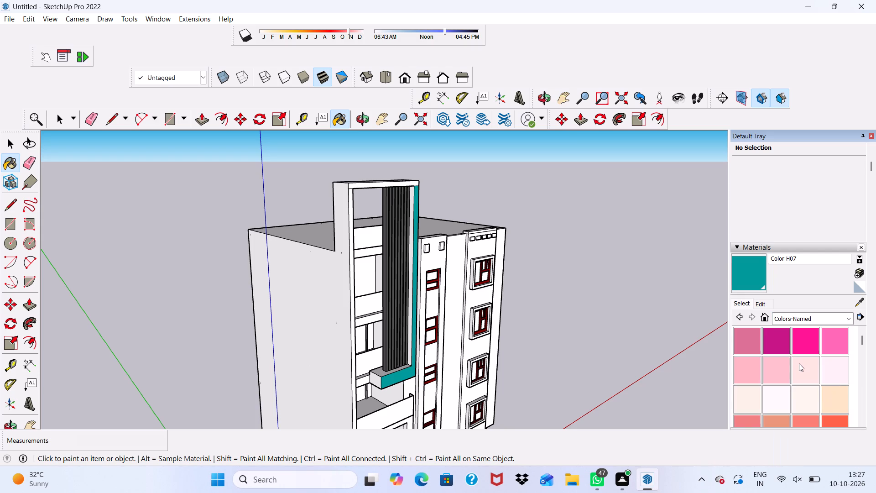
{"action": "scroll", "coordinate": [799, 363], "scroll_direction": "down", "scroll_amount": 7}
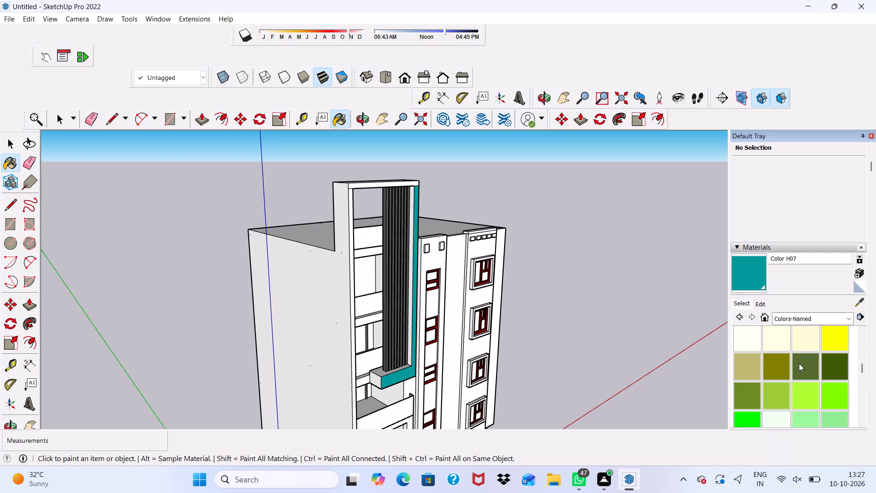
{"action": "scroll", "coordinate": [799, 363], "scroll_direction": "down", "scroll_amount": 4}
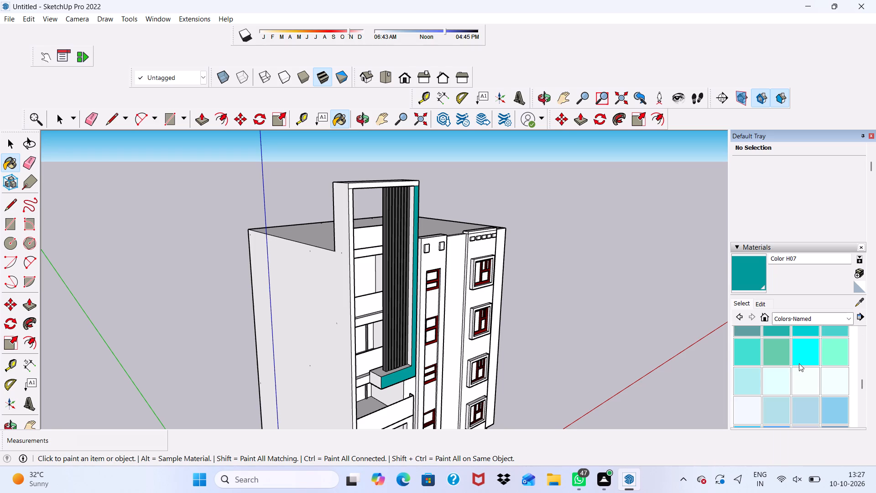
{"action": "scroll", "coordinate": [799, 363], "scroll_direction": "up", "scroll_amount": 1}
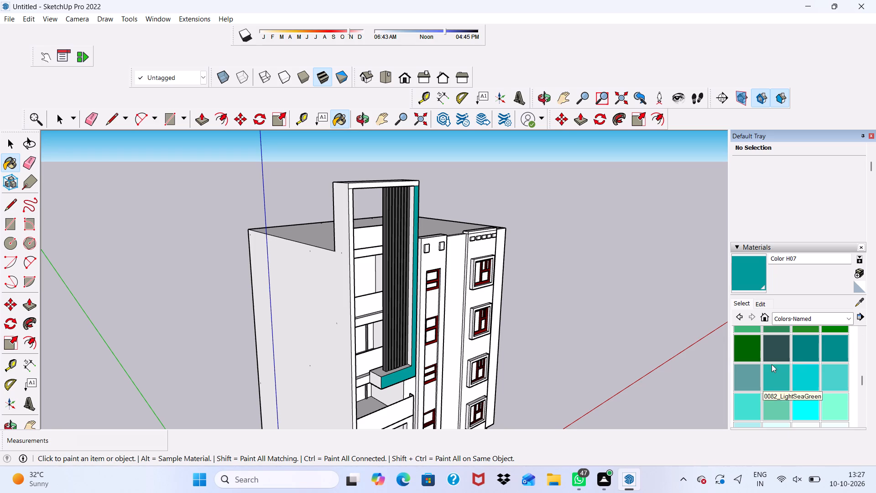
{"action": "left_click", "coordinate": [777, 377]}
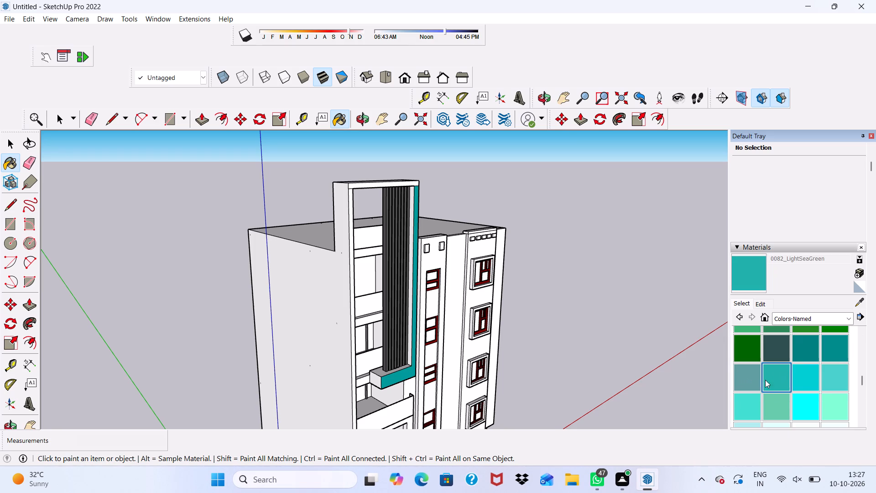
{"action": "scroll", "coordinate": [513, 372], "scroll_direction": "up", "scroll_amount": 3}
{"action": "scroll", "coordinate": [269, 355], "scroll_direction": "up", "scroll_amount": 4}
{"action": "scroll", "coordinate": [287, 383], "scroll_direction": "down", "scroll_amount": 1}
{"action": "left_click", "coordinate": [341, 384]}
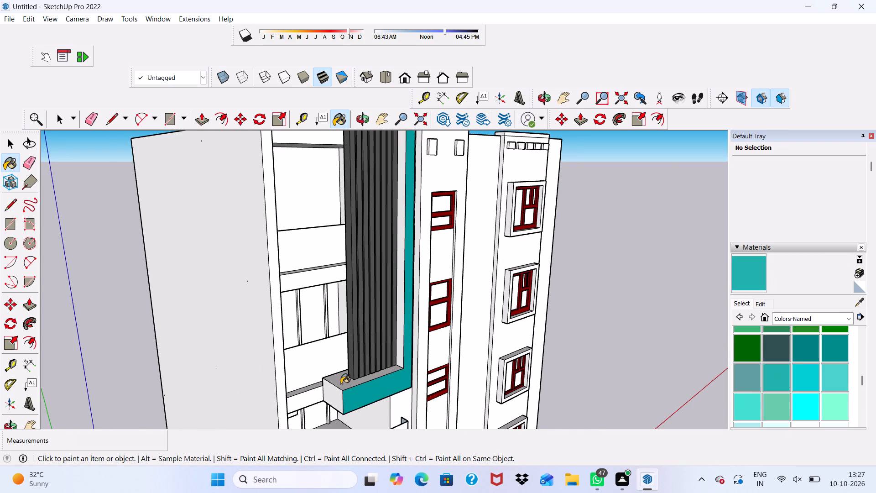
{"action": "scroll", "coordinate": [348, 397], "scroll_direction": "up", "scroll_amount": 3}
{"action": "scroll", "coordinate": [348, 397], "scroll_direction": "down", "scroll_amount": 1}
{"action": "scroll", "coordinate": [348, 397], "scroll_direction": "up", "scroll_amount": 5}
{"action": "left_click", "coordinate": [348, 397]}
Repaint the louvre frame's front face and the top of the ledge beneath the louvres with 0081_CadetBlue.
{"action": "scroll", "coordinate": [396, 383], "scroll_direction": "down", "scroll_amount": 4}
{"action": "middle_click_drag", "start_coordinate": [415, 379], "coordinate": [355, 435]}
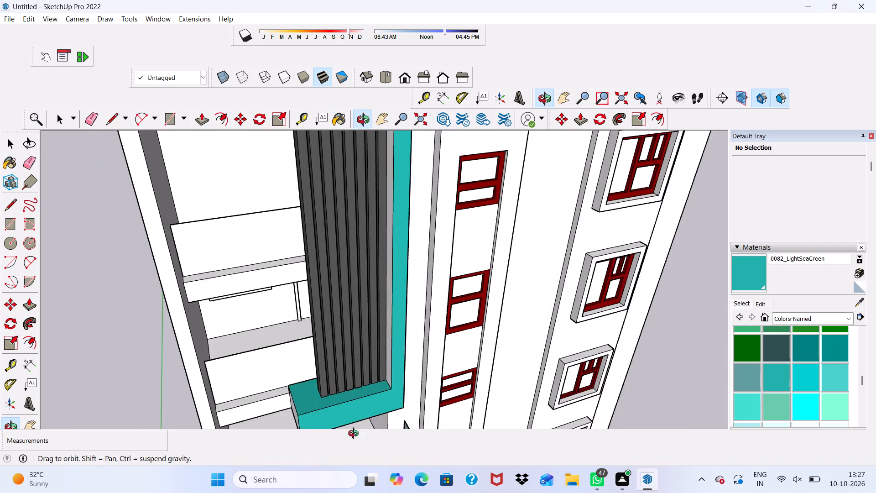
{"action": "middle_click_drag", "start_coordinate": [355, 435], "coordinate": [330, 404]}
{"action": "left_click", "coordinate": [755, 372]}
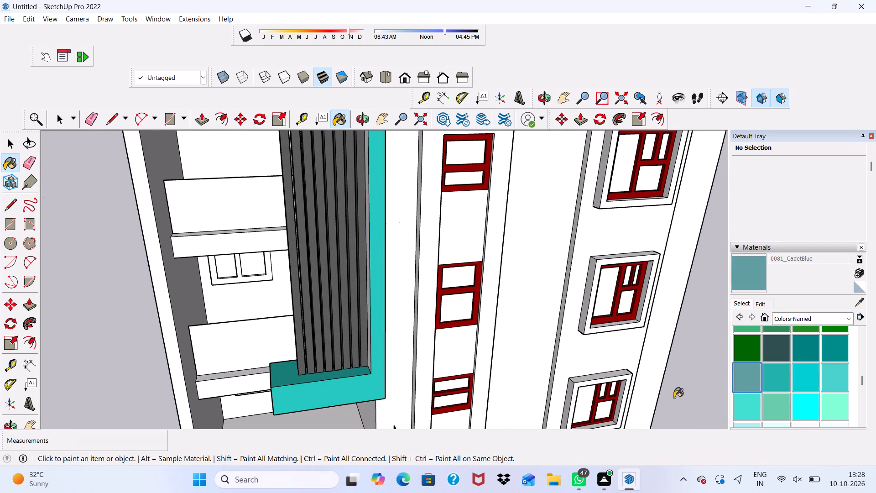
{"action": "scroll", "coordinate": [590, 380], "scroll_direction": "up", "scroll_amount": 3}
{"action": "left_click", "coordinate": [234, 393]}
{"action": "scroll", "coordinate": [234, 393], "scroll_direction": "down", "scroll_amount": 4}
{"action": "scroll", "coordinate": [258, 384], "scroll_direction": "up", "scroll_amount": 1}
{"action": "scroll", "coordinate": [271, 383], "scroll_direction": "down", "scroll_amount": 4}
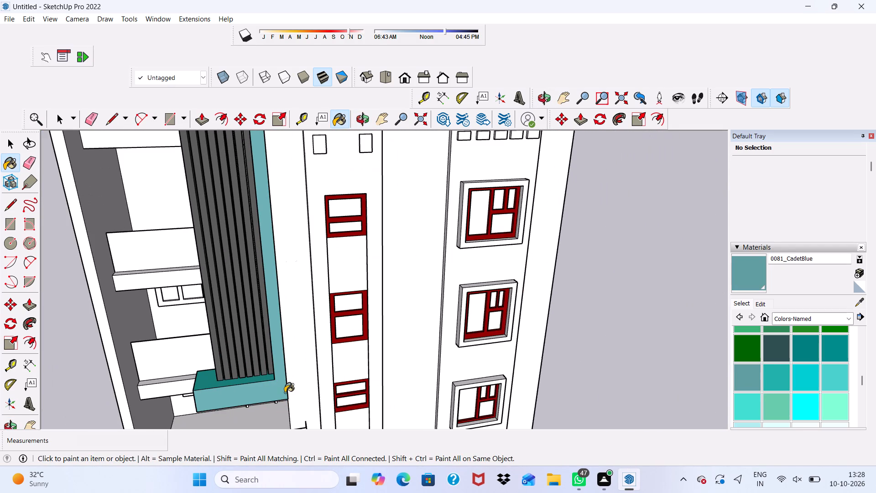
{"action": "scroll", "coordinate": [285, 393], "scroll_direction": "down", "scroll_amount": 4}
{"action": "scroll", "coordinate": [269, 362], "scroll_direction": "up", "scroll_amount": 3}
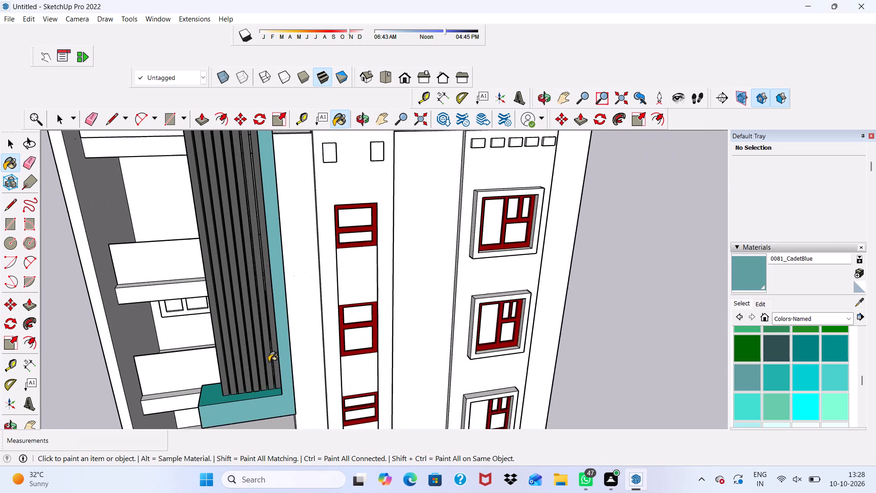
{"action": "scroll", "coordinate": [269, 362], "scroll_direction": "up", "scroll_amount": 5}
{"action": "scroll", "coordinate": [171, 429], "scroll_direction": "up", "scroll_amount": 1}
{"action": "left_click", "coordinate": [177, 415]}
{"action": "scroll", "coordinate": [181, 404], "scroll_direction": "down", "scroll_amount": 4}
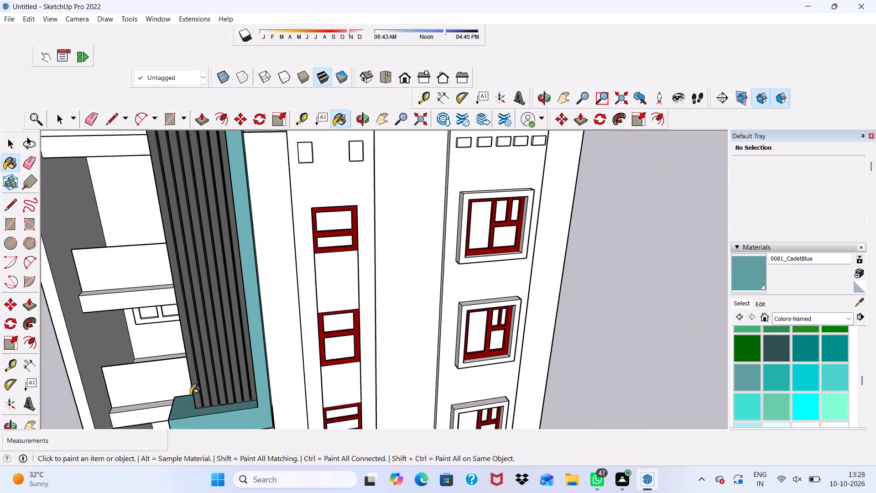
Paint the front and top faces of the frame's top beam, including its end above the louvre post, with 0081_CadetBlue.
{"action": "scroll", "coordinate": [190, 394], "scroll_direction": "down", "scroll_amount": 2}
{"action": "scroll", "coordinate": [204, 372], "scroll_direction": "up", "scroll_amount": 3}
{"action": "scroll", "coordinate": [210, 362], "scroll_direction": "down", "scroll_amount": 13}
{"action": "scroll", "coordinate": [220, 361], "scroll_direction": "up", "scroll_amount": 3}
{"action": "scroll", "coordinate": [185, 167], "scroll_direction": "up", "scroll_amount": 5}
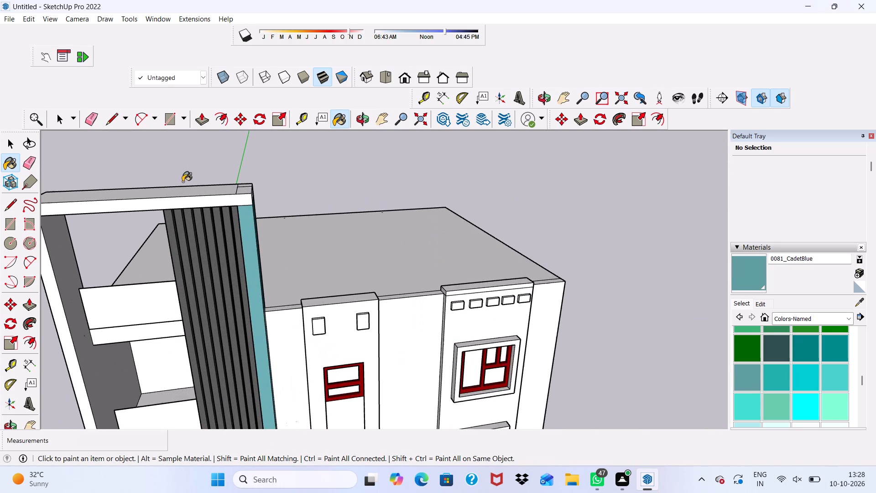
{"action": "left_click", "coordinate": [181, 190]}
{"action": "scroll", "coordinate": [181, 191], "scroll_direction": "up", "scroll_amount": 5}
{"action": "left_click", "coordinate": [169, 206]}
{"action": "scroll", "coordinate": [169, 206], "scroll_direction": "down", "scroll_amount": 2}
{"action": "scroll", "coordinate": [223, 197], "scroll_direction": "up", "scroll_amount": 3}
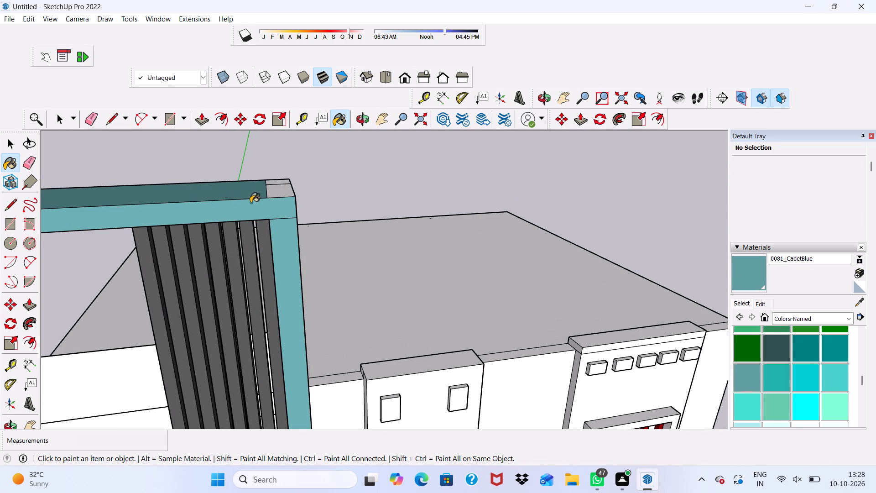
{"action": "left_click", "coordinate": [290, 198]}
{"action": "scroll", "coordinate": [284, 185], "scroll_direction": "up", "scroll_amount": 3}
{"action": "left_click", "coordinate": [280, 200]}
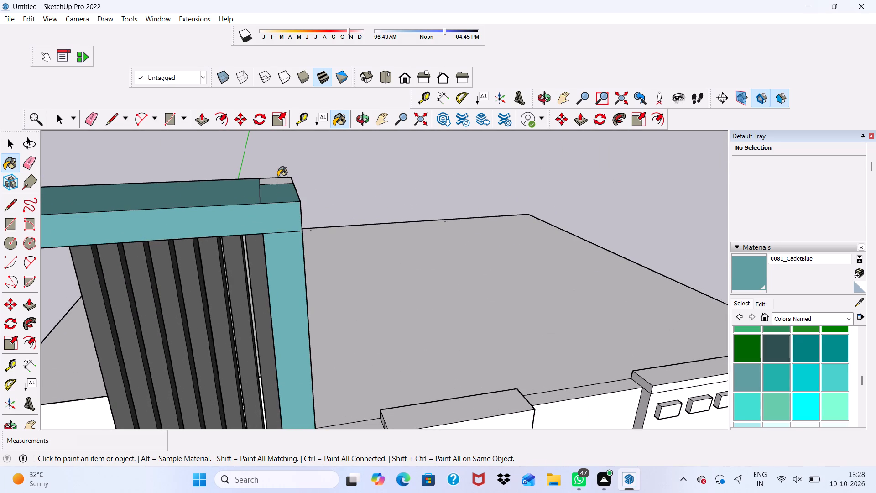
{"action": "left_click", "coordinate": [278, 177]}
{"action": "left_click", "coordinate": [276, 178]}
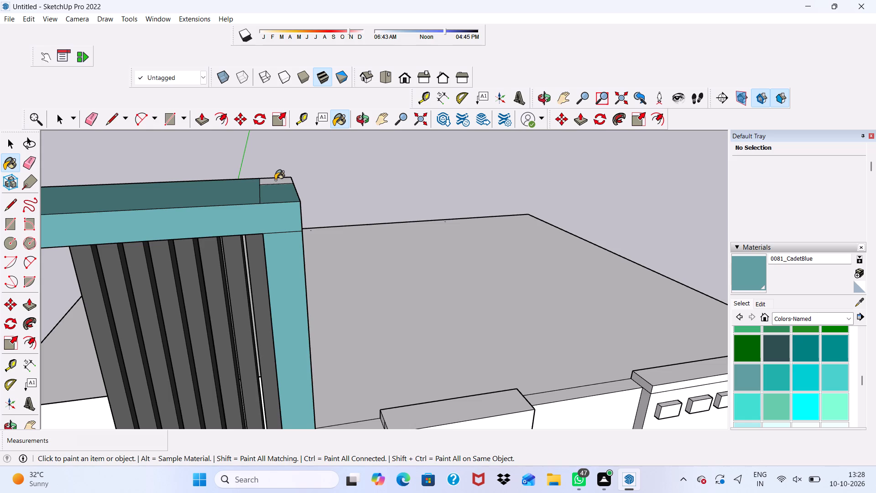
{"action": "left_click", "coordinate": [275, 180]}
Paint the front face of the tall frame post on the side away from the louvres with 0081_CadetBlue.
{"action": "scroll", "coordinate": [275, 180], "scroll_direction": "down", "scroll_amount": 12}
{"action": "scroll", "coordinate": [317, 188], "scroll_direction": "up", "scroll_amount": 2}
{"action": "scroll", "coordinate": [317, 188], "scroll_direction": "down", "scroll_amount": 5}
{"action": "scroll", "coordinate": [119, 225], "scroll_direction": "up", "scroll_amount": 4}
{"action": "scroll", "coordinate": [169, 212], "scroll_direction": "down", "scroll_amount": 3}
{"action": "scroll", "coordinate": [255, 273], "scroll_direction": "up", "scroll_amount": 3}
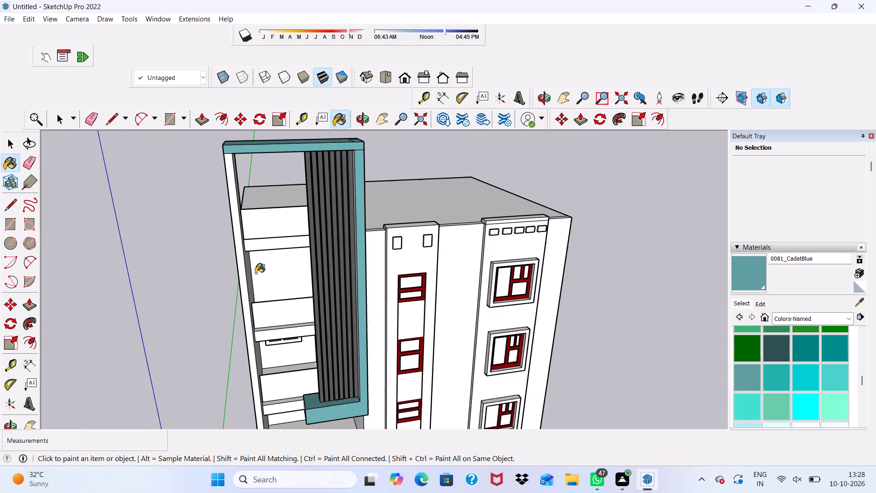
{"action": "scroll", "coordinate": [238, 229], "scroll_direction": "up", "scroll_amount": 4}
{"action": "scroll", "coordinate": [238, 229], "scroll_direction": "down", "scroll_amount": 2}
{"action": "left_click", "coordinate": [238, 229]}
Paint the inner side face of the tall post opposite the louvres, behind the balconies, with 0081_CadetBlue.
{"action": "scroll", "coordinate": [238, 229], "scroll_direction": "down", "scroll_amount": 3}
{"action": "middle_click_drag", "start_coordinate": [238, 229], "coordinate": [340, 206]}
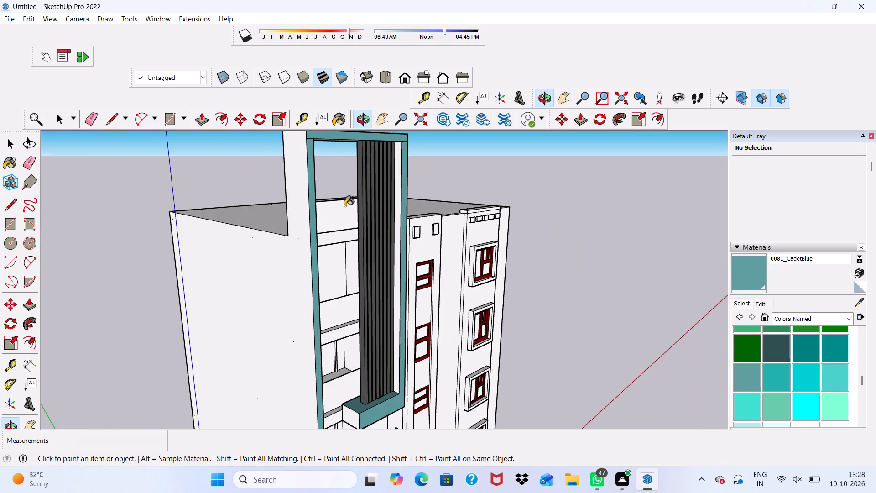
{"action": "scroll", "coordinate": [296, 208], "scroll_direction": "down", "scroll_amount": 4}
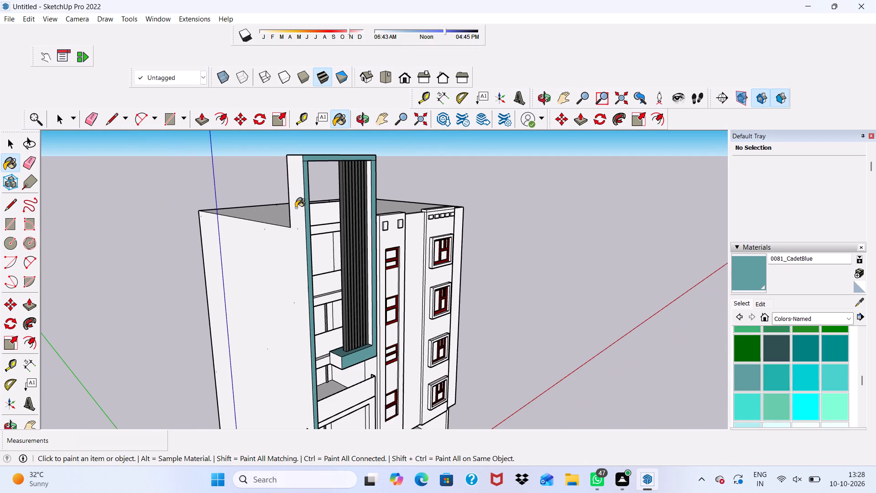
{"action": "scroll", "coordinate": [296, 208], "scroll_direction": "down", "scroll_amount": 4}
{"action": "middle_click_drag", "start_coordinate": [296, 208], "coordinate": [164, 230]}
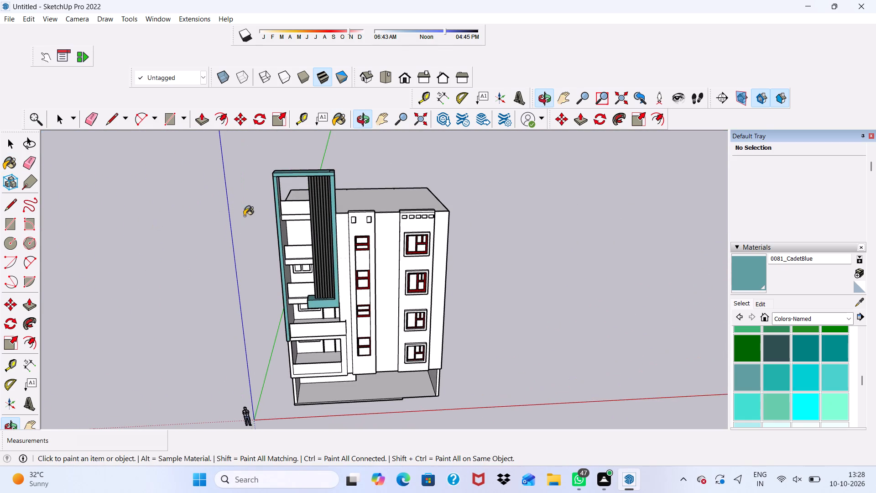
{"action": "middle_click_drag", "start_coordinate": [268, 212], "coordinate": [152, 245]}
{"action": "scroll", "coordinate": [258, 205], "scroll_direction": "up", "scroll_amount": 4}
{"action": "scroll", "coordinate": [262, 207], "scroll_direction": "down", "scroll_amount": 2}
{"action": "scroll", "coordinate": [299, 221], "scroll_direction": "up", "scroll_amount": 4}
{"action": "scroll", "coordinate": [292, 220], "scroll_direction": "down", "scroll_amount": 2}
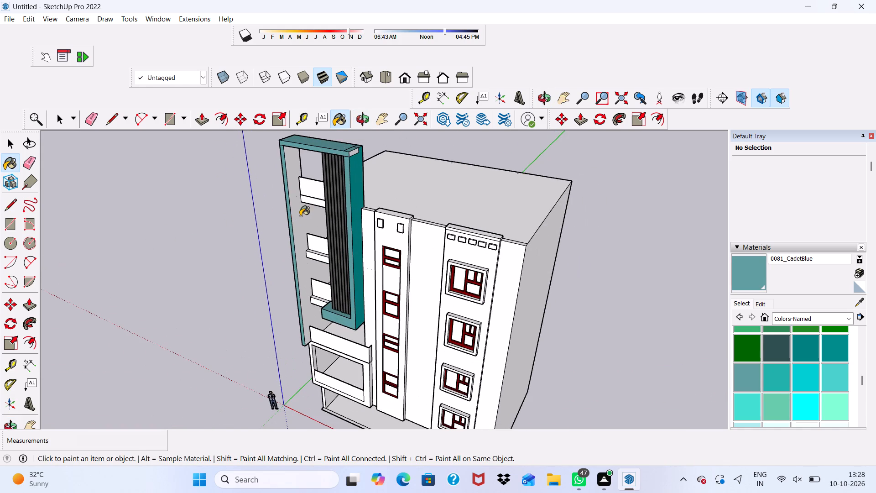
{"action": "left_click", "coordinate": [300, 216]}
Paint the inner side face of the post beside the louvres with 0081_CadetBlue.
{"action": "middle_click_drag", "start_coordinate": [301, 218], "coordinate": [550, 163]}
{"action": "scroll", "coordinate": [419, 215], "scroll_direction": "up", "scroll_amount": 5}
{"action": "scroll", "coordinate": [414, 211], "scroll_direction": "down", "scroll_amount": 3}
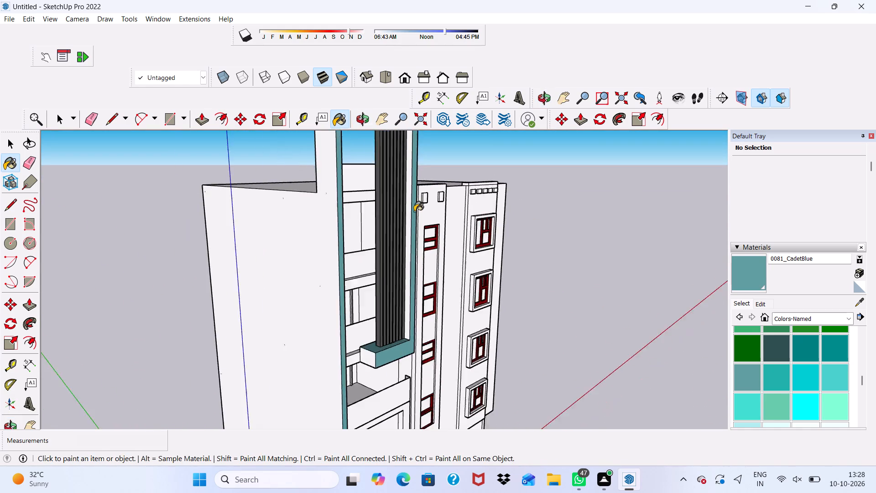
{"action": "scroll", "coordinate": [414, 211], "scroll_direction": "down", "scroll_amount": 2}
{"action": "middle_click_drag", "start_coordinate": [407, 217], "coordinate": [358, 218]}
{"action": "scroll", "coordinate": [394, 210], "scroll_direction": "up", "scroll_amount": 5}
{"action": "scroll", "coordinate": [395, 210], "scroll_direction": "down", "scroll_amount": 2}
{"action": "scroll", "coordinate": [395, 210], "scroll_direction": "up", "scroll_amount": 5}
{"action": "scroll", "coordinate": [395, 210], "scroll_direction": "down", "scroll_amount": 3}
{"action": "scroll", "coordinate": [395, 210], "scroll_direction": "up", "scroll_amount": 3}
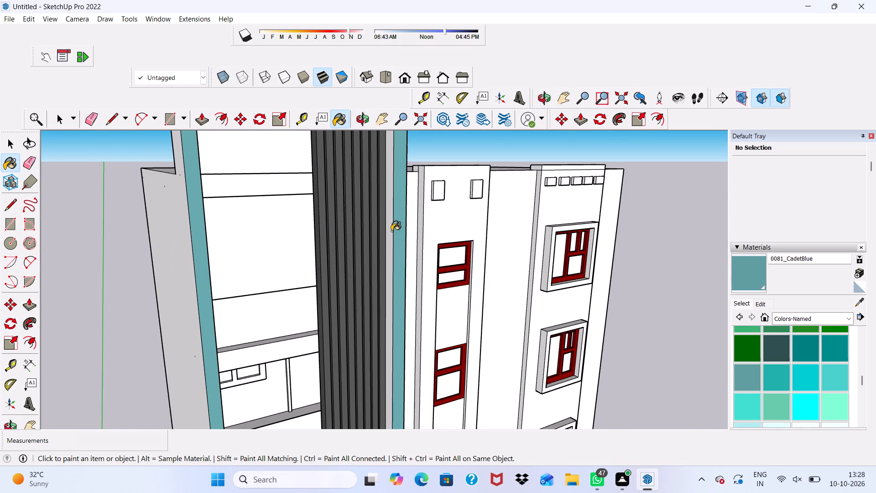
{"action": "left_click", "coordinate": [391, 231]}
Paint the free end face of the ledge beneath the louvres with 0081_CadetBlue.
{"action": "scroll", "coordinate": [382, 208], "scroll_direction": "down", "scroll_amount": 5}
{"action": "scroll", "coordinate": [382, 208], "scroll_direction": "up", "scroll_amount": 3}
{"action": "scroll", "coordinate": [380, 211], "scroll_direction": "down", "scroll_amount": 4}
{"action": "scroll", "coordinate": [313, 380], "scroll_direction": "up", "scroll_amount": 6}
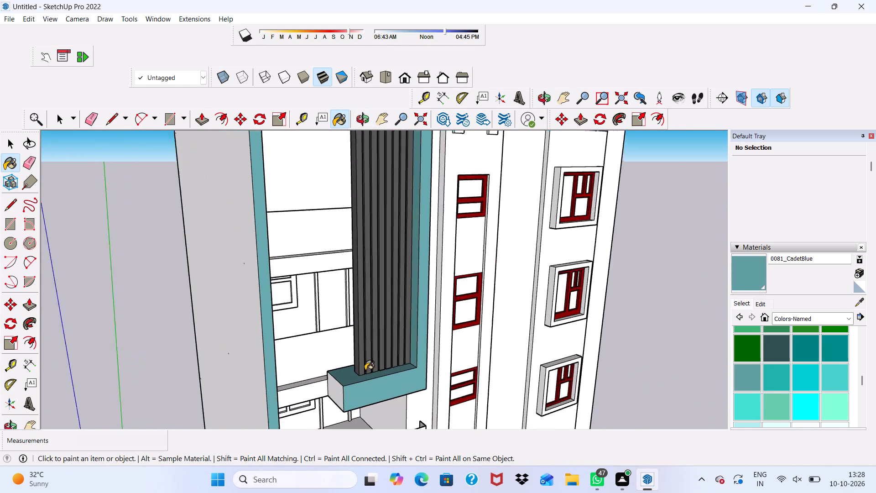
{"action": "scroll", "coordinate": [365, 370], "scroll_direction": "up", "scroll_amount": 2}
{"action": "scroll", "coordinate": [347, 392], "scroll_direction": "down", "scroll_amount": 1}
{"action": "left_click", "coordinate": [325, 390]}
Paint the small unpainted end face at the frame's top corner, beside the louvres, with 0081_CadetBlue.
{"action": "scroll", "coordinate": [323, 380], "scroll_direction": "down", "scroll_amount": 11}
{"action": "middle_click_drag", "start_coordinate": [342, 345], "coordinate": [259, 345]}
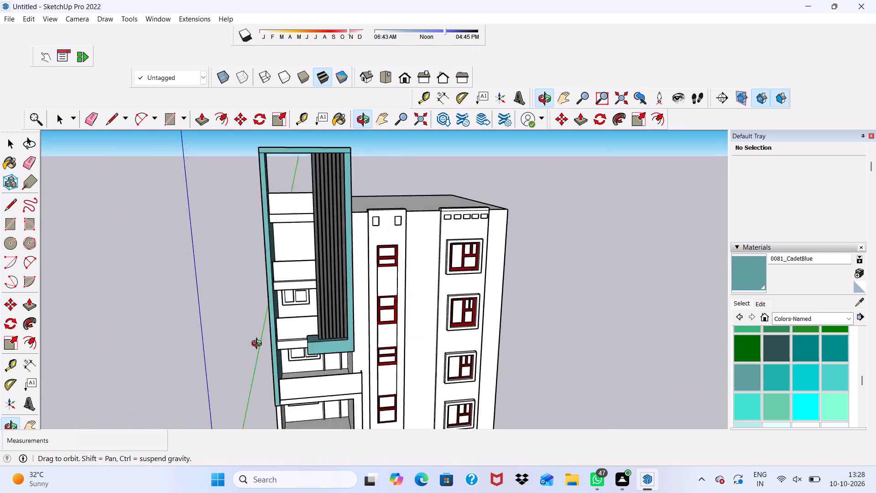
{"action": "middle_click_drag", "start_coordinate": [259, 345], "coordinate": [182, 411]}
{"action": "scroll", "coordinate": [359, 211], "scroll_direction": "up", "scroll_amount": 6}
{"action": "scroll", "coordinate": [338, 181], "scroll_direction": "down", "scroll_amount": 1}
{"action": "scroll", "coordinate": [302, 121], "scroll_direction": "up", "scroll_amount": 5}
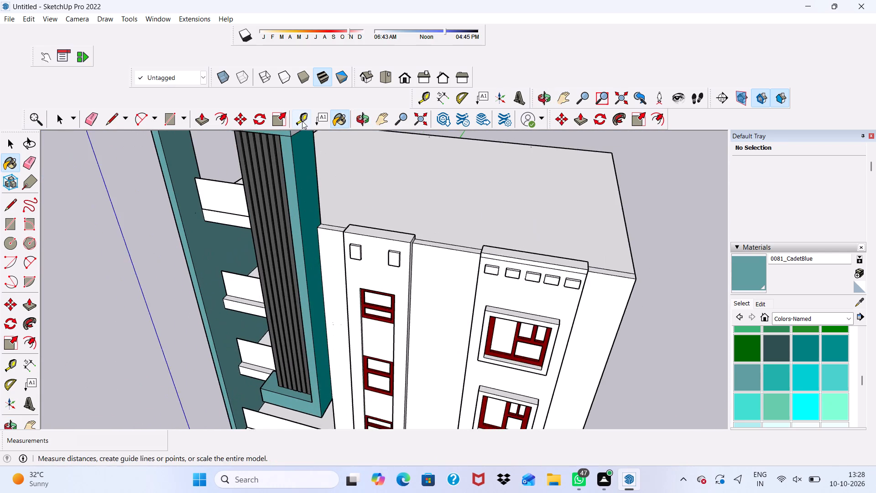
{"action": "scroll", "coordinate": [304, 136], "scroll_direction": "down", "scroll_amount": 9}
{"action": "scroll", "coordinate": [303, 162], "scroll_direction": "up", "scroll_amount": 6}
{"action": "scroll", "coordinate": [311, 181], "scroll_direction": "down", "scroll_amount": 3}
{"action": "scroll", "coordinate": [318, 212], "scroll_direction": "up", "scroll_amount": 4}
{"action": "scroll", "coordinate": [308, 251], "scroll_direction": "down", "scroll_amount": 1}
{"action": "scroll", "coordinate": [307, 238], "scroll_direction": "up", "scroll_amount": 3}
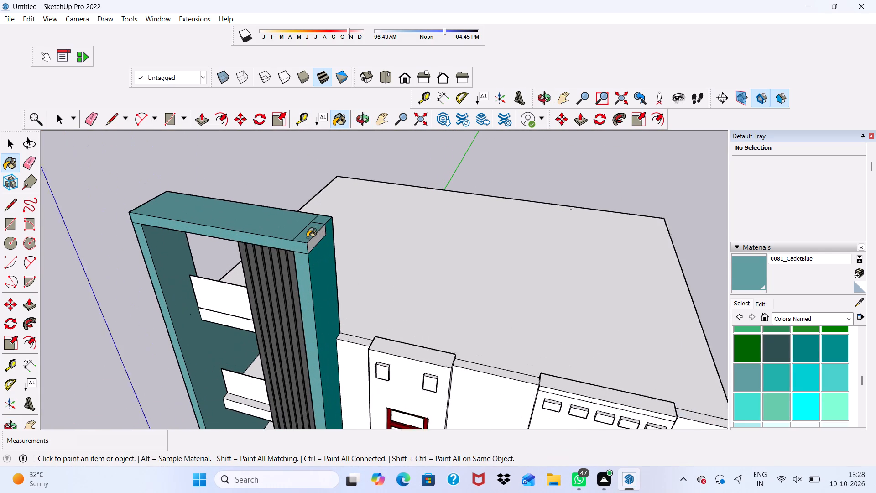
{"action": "scroll", "coordinate": [307, 238], "scroll_direction": "up", "scroll_amount": 2}
{"action": "scroll", "coordinate": [307, 238], "scroll_direction": "down", "scroll_amount": 2}
{"action": "left_click", "coordinate": [315, 245]}
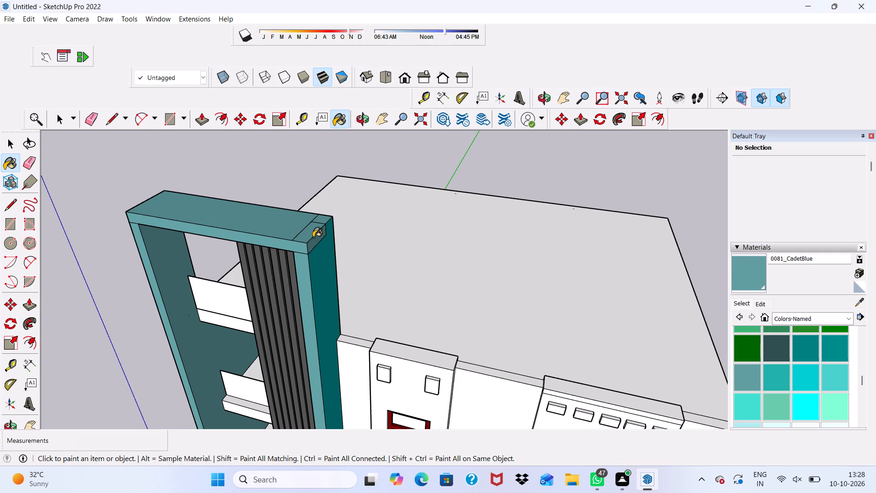
Paint the rear face of the frame's top beam, above the building's roof, with 0081_CadetBlue.
{"action": "scroll", "coordinate": [313, 237], "scroll_direction": "down", "scroll_amount": 11}
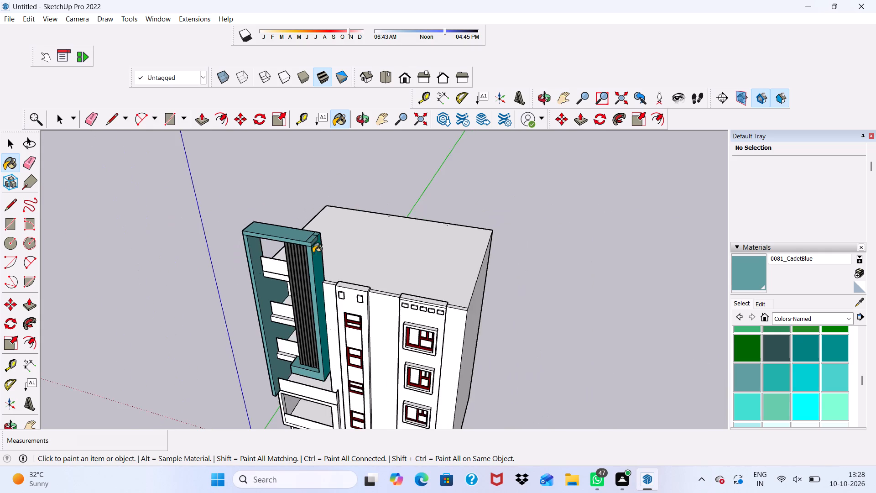
{"action": "scroll", "coordinate": [286, 249], "scroll_direction": "down", "scroll_amount": 4}
{"action": "middle_click_drag", "start_coordinate": [261, 269], "coordinate": [557, 244]}
{"action": "scroll", "coordinate": [436, 262], "scroll_direction": "up", "scroll_amount": 5}
{"action": "scroll", "coordinate": [435, 262], "scroll_direction": "down", "scroll_amount": 4}
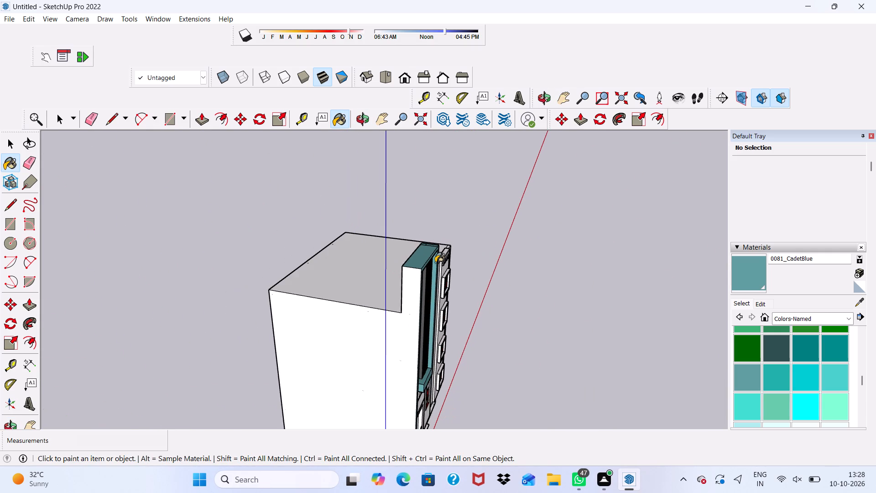
{"action": "scroll", "coordinate": [393, 296], "scroll_direction": "up", "scroll_amount": 4}
{"action": "scroll", "coordinate": [393, 296], "scroll_direction": "down", "scroll_amount": 1}
{"action": "scroll", "coordinate": [393, 296], "scroll_direction": "up", "scroll_amount": 5}
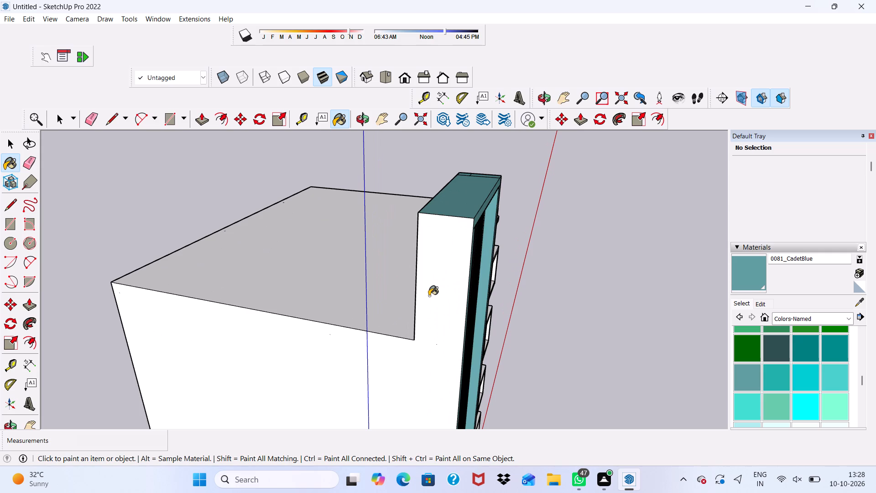
{"action": "scroll", "coordinate": [429, 296], "scroll_direction": "down", "scroll_amount": 2}
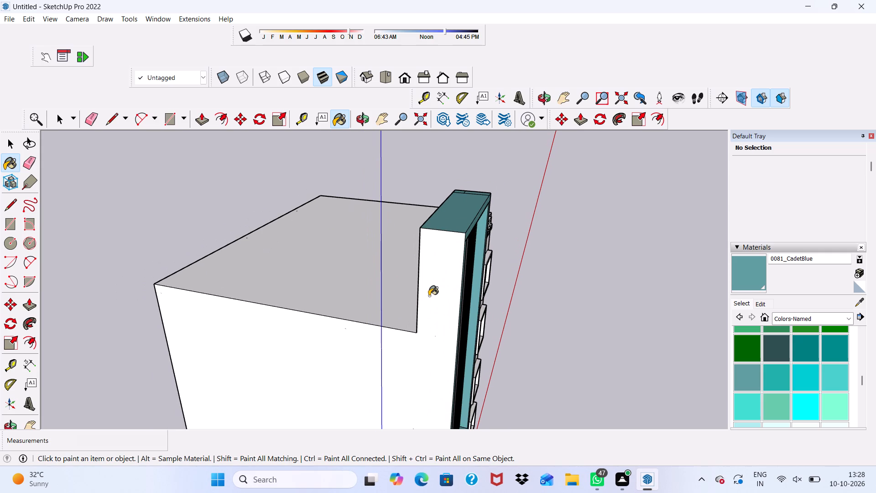
{"action": "middle_click", "coordinate": [429, 296]}
{"action": "scroll", "coordinate": [563, 277], "scroll_direction": "down", "scroll_amount": 1}
{"action": "scroll", "coordinate": [487, 273], "scroll_direction": "up", "scroll_amount": 4}
{"action": "scroll", "coordinate": [483, 271], "scroll_direction": "down", "scroll_amount": 2}
{"action": "middle_click_drag", "start_coordinate": [451, 268], "coordinate": [558, 259]}
{"action": "scroll", "coordinate": [451, 268], "scroll_direction": "up", "scroll_amount": 1}
{"action": "scroll", "coordinate": [582, 262], "scroll_direction": "up", "scroll_amount": 1}
{"action": "scroll", "coordinate": [499, 250], "scroll_direction": "down", "scroll_amount": 2}
{"action": "scroll", "coordinate": [463, 186], "scroll_direction": "up", "scroll_amount": 4}
{"action": "scroll", "coordinate": [481, 188], "scroll_direction": "down", "scroll_amount": 2}
{"action": "scroll", "coordinate": [517, 187], "scroll_direction": "up", "scroll_amount": 4}
{"action": "left_click", "coordinate": [514, 196]}
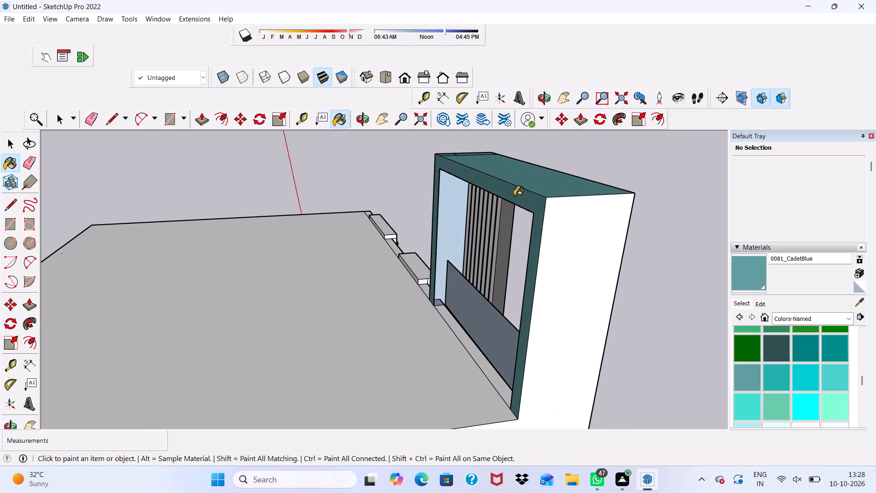
Paint the underside of the frame's top beam with 0081_CadetBlue.
{"action": "middle_click_drag", "start_coordinate": [512, 207], "coordinate": [150, 186]}
{"action": "scroll", "coordinate": [137, 168], "scroll_direction": "up", "scroll_amount": 4}
{"action": "scroll", "coordinate": [137, 168], "scroll_direction": "down", "scroll_amount": 4}
{"action": "middle_click_drag", "start_coordinate": [144, 200], "coordinate": [180, 94]}
{"action": "scroll", "coordinate": [184, 120], "scroll_direction": "up", "scroll_amount": 4}
{"action": "left_click", "coordinate": [200, 147]}
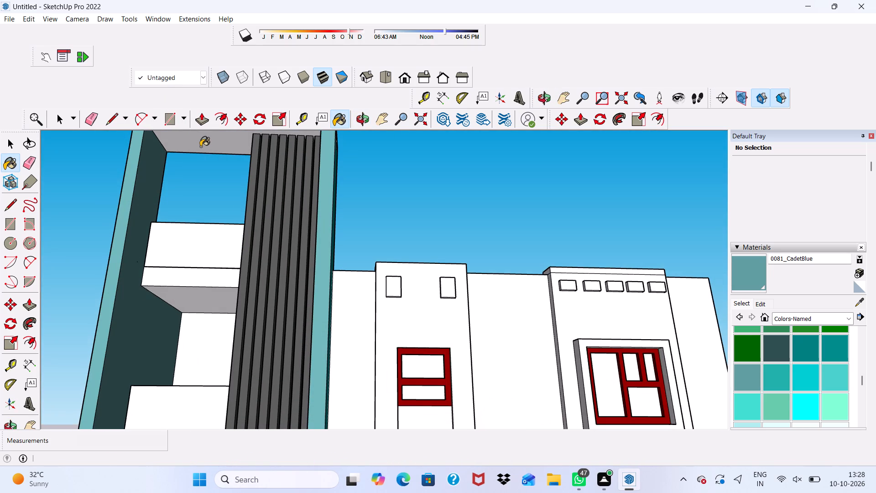
Paint the remaining inner face behind the louvres at the top of the frame with 0081_CadetBlue.
{"action": "scroll", "coordinate": [205, 186], "scroll_direction": "down", "scroll_amount": 5}
{"action": "scroll", "coordinate": [210, 207], "scroll_direction": "up", "scroll_amount": 2}
{"action": "scroll", "coordinate": [210, 207], "scroll_direction": "down", "scroll_amount": 2}
{"action": "middle_click_drag", "start_coordinate": [210, 207], "coordinate": [527, 325]}
{"action": "scroll", "coordinate": [448, 249], "scroll_direction": "up", "scroll_amount": 4}
{"action": "scroll", "coordinate": [443, 230], "scroll_direction": "down", "scroll_amount": 2}
{"action": "left_click", "coordinate": [423, 214]}
{"action": "scroll", "coordinate": [422, 216], "scroll_direction": "down", "scroll_amount": 1}
{"action": "middle_click_drag", "start_coordinate": [421, 226], "coordinate": [120, 201]}
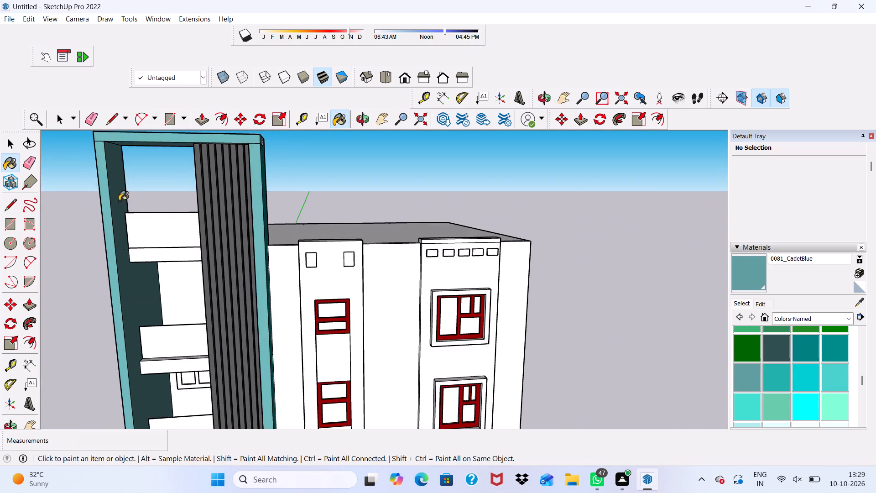
Paint the underside of the ledge beneath the louvres with 0081_CadetBlue.
{"action": "scroll", "coordinate": [149, 206], "scroll_direction": "up", "scroll_amount": 4}
{"action": "scroll", "coordinate": [181, 210], "scroll_direction": "down", "scroll_amount": 6}
{"action": "scroll", "coordinate": [322, 294], "scroll_direction": "up", "scroll_amount": 2}
{"action": "scroll", "coordinate": [323, 279], "scroll_direction": "down", "scroll_amount": 4}
{"action": "middle_click_drag", "start_coordinate": [300, 187], "coordinate": [159, 255]}
{"action": "scroll", "coordinate": [258, 193], "scroll_direction": "up", "scroll_amount": 5}
{"action": "scroll", "coordinate": [292, 199], "scroll_direction": "down", "scroll_amount": 9}
{"action": "middle_click_drag", "start_coordinate": [274, 339], "coordinate": [463, 169]}
{"action": "middle_click_drag", "start_coordinate": [467, 221], "coordinate": [449, 248]}
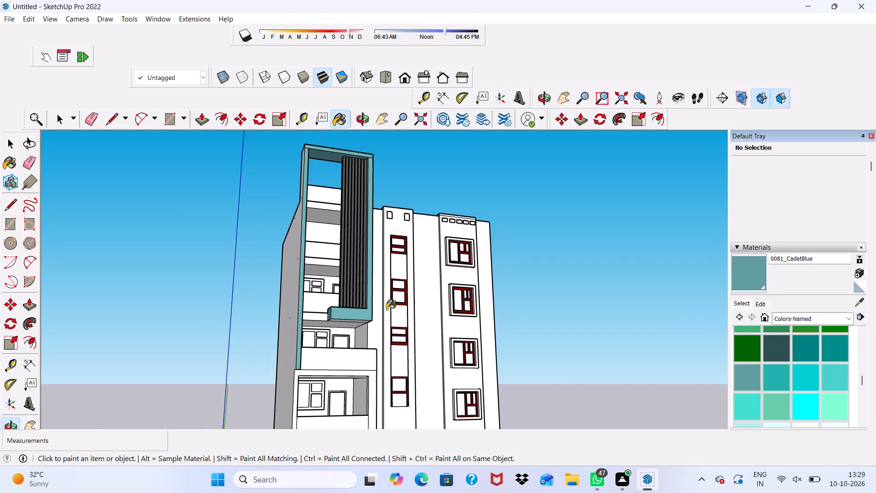
{"action": "scroll", "coordinate": [367, 331], "scroll_direction": "up", "scroll_amount": 4}
{"action": "scroll", "coordinate": [366, 331], "scroll_direction": "down", "scroll_amount": 2}
{"action": "scroll", "coordinate": [363, 331], "scroll_direction": "up", "scroll_amount": 6}
{"action": "scroll", "coordinate": [363, 330], "scroll_direction": "down", "scroll_amount": 2}
{"action": "scroll", "coordinate": [354, 313], "scroll_direction": "up", "scroll_amount": 5}
{"action": "left_click", "coordinate": [353, 312]}
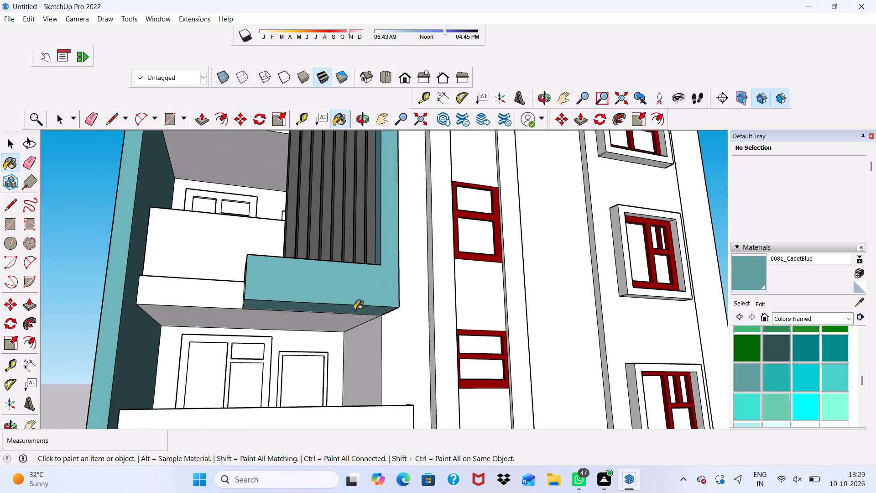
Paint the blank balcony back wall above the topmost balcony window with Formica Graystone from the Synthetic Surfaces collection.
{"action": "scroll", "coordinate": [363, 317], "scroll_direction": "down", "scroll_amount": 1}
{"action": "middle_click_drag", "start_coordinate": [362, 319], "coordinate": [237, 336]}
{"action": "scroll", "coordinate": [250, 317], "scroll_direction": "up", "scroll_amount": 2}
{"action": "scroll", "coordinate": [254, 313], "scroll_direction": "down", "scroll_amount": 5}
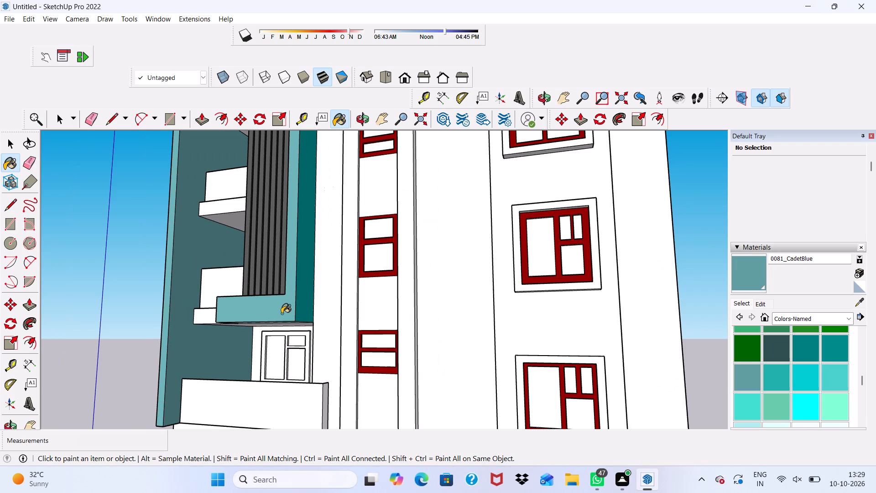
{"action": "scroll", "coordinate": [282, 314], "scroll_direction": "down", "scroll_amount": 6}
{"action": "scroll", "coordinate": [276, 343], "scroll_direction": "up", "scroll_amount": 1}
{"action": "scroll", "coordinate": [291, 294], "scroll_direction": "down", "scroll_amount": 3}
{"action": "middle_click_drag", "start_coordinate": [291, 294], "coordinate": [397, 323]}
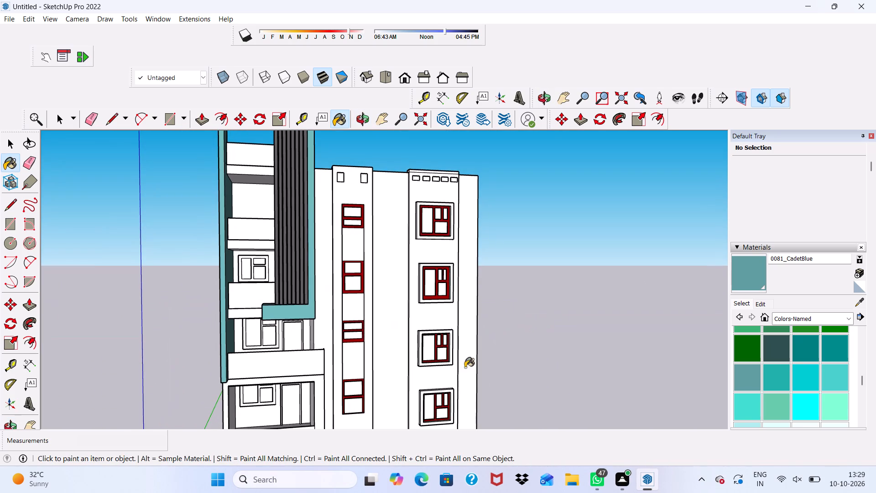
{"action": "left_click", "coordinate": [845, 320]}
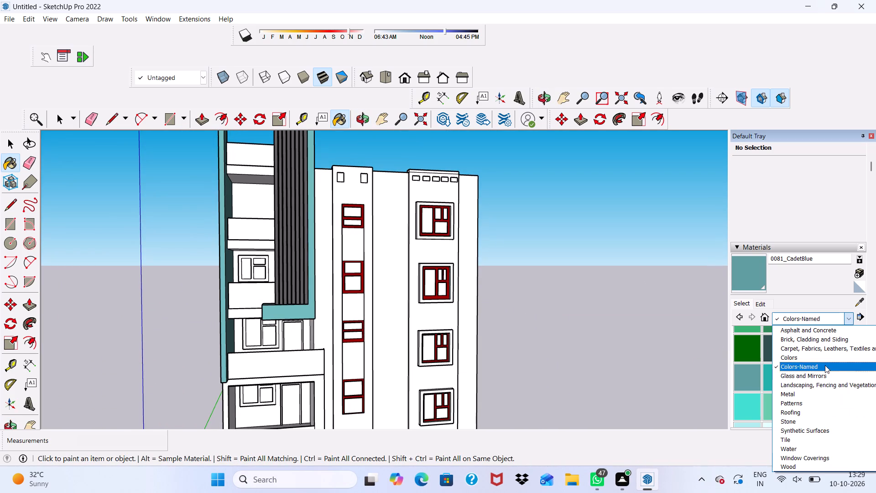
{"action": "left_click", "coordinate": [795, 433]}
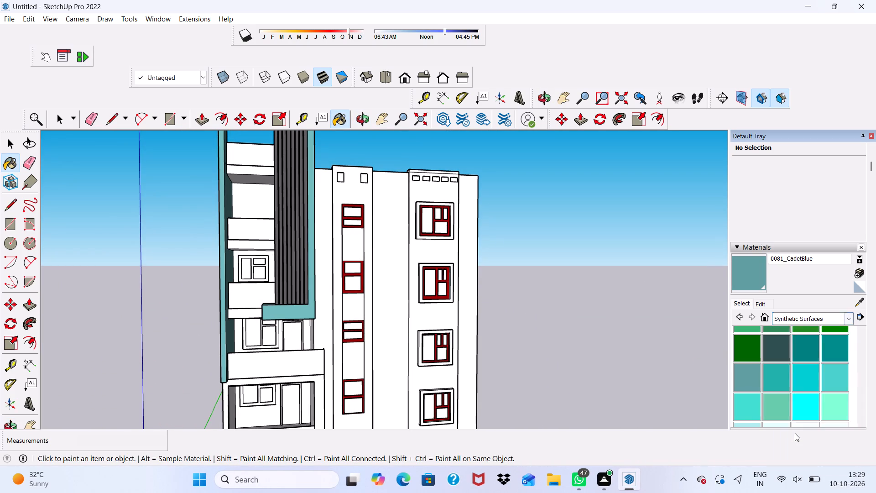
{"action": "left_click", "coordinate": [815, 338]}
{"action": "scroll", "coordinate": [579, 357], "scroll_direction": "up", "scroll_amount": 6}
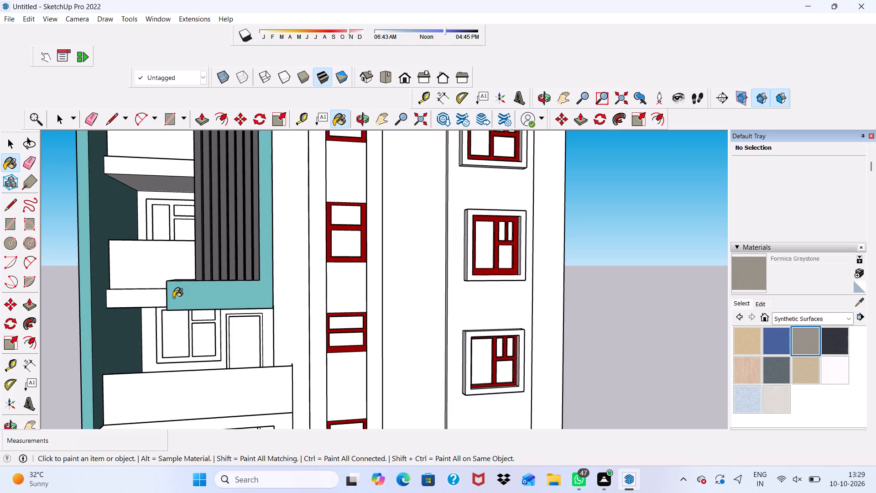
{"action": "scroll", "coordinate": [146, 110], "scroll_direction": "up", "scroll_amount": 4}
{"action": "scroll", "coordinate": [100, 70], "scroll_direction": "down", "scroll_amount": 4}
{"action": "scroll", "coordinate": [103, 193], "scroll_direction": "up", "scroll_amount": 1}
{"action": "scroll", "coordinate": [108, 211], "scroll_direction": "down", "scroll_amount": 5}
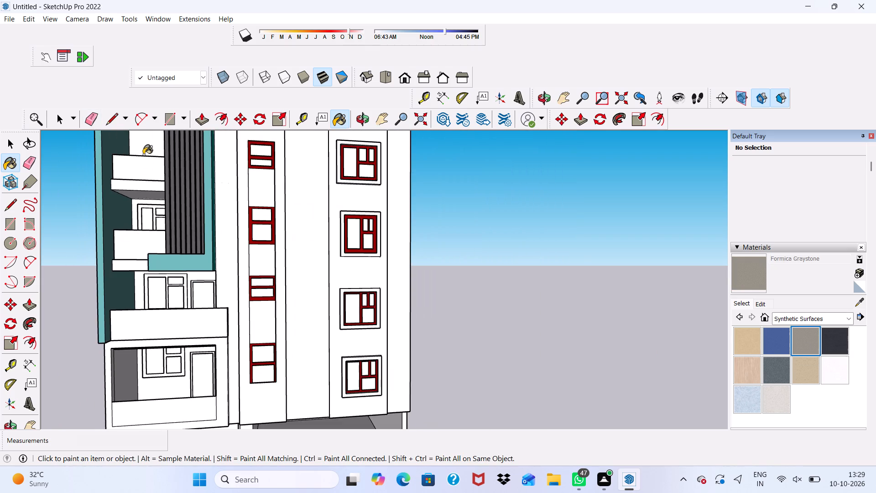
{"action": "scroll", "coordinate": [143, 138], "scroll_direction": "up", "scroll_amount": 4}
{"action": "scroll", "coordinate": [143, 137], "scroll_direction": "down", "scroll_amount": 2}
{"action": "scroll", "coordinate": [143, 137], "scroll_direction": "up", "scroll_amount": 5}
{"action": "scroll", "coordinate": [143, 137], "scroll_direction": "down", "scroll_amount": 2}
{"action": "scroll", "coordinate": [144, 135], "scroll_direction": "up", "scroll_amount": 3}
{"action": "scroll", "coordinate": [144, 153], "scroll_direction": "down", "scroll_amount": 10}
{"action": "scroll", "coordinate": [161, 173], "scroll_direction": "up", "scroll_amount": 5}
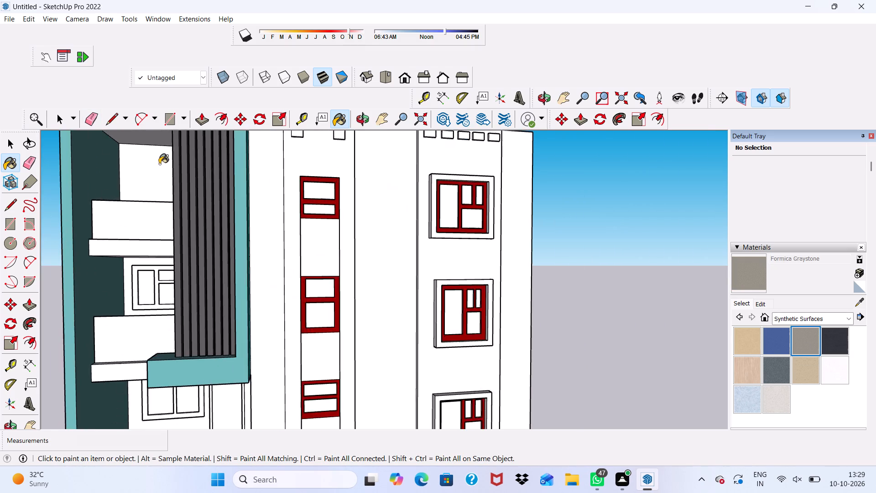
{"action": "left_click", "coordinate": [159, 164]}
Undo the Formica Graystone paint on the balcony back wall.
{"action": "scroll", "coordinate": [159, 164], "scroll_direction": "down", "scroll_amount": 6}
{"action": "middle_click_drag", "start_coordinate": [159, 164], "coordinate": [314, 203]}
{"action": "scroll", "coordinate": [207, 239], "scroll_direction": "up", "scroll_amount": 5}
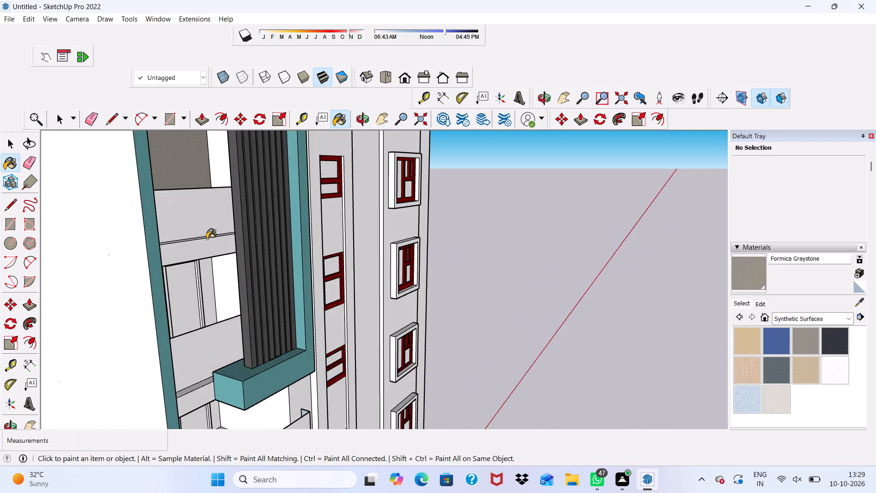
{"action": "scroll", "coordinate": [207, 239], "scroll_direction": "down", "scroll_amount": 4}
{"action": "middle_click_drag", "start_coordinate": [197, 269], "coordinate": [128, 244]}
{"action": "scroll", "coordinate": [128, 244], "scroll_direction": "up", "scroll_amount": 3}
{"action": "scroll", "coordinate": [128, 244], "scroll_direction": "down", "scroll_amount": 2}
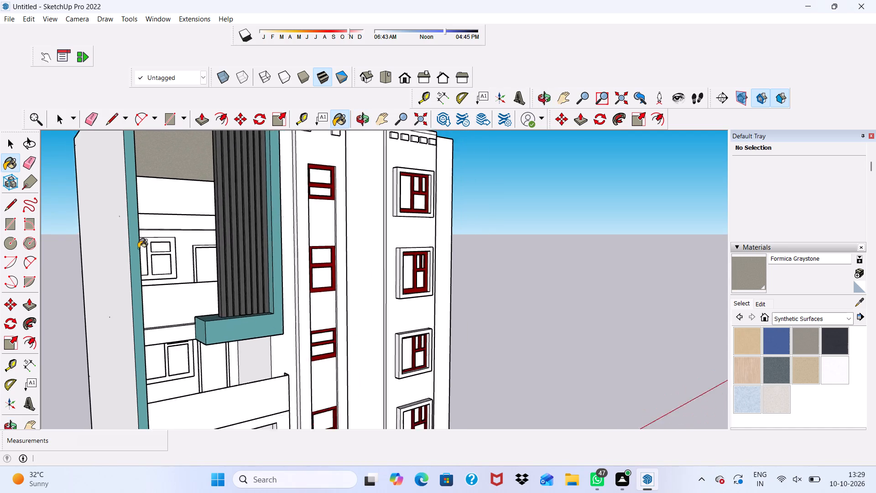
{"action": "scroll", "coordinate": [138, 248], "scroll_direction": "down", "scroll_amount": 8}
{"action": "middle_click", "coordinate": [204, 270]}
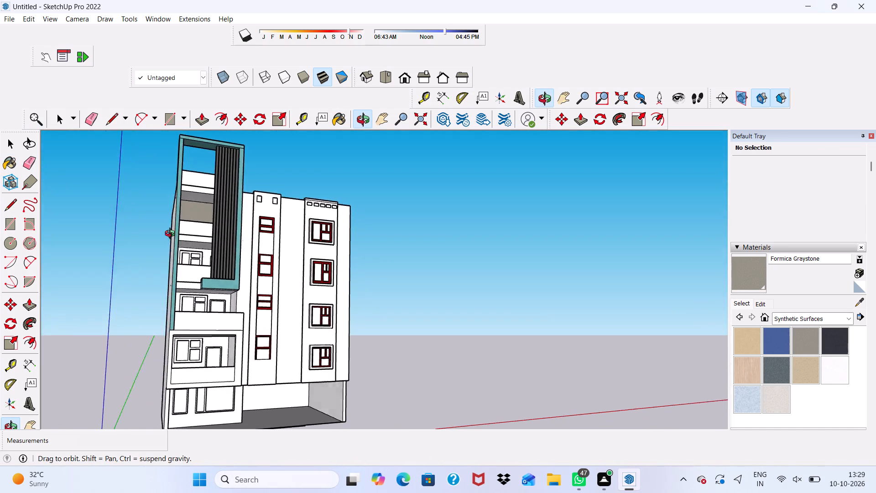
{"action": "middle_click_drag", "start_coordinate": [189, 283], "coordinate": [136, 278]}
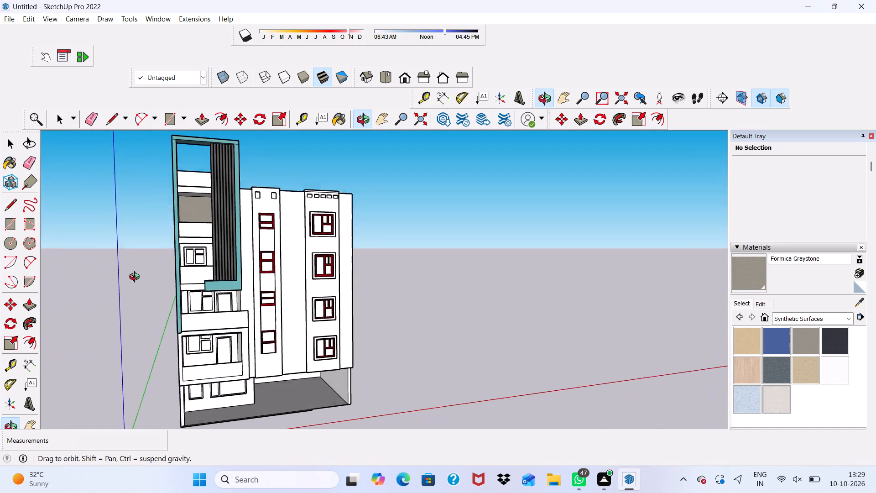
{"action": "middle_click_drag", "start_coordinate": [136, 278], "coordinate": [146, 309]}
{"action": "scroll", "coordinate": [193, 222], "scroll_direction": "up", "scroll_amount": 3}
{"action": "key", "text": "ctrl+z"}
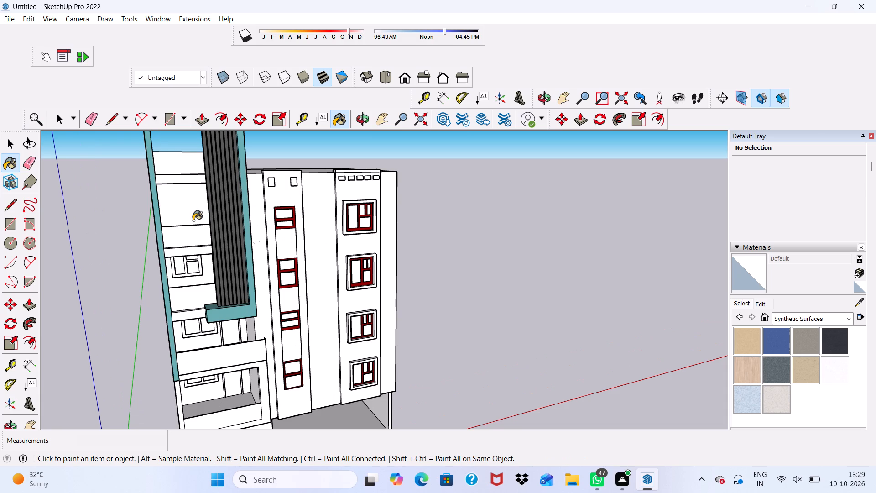
Draw a square about 4' 6" by 4' 6" on the blank balcony back wall above the topmost balcony window.
{"action": "key", "text": "space"}
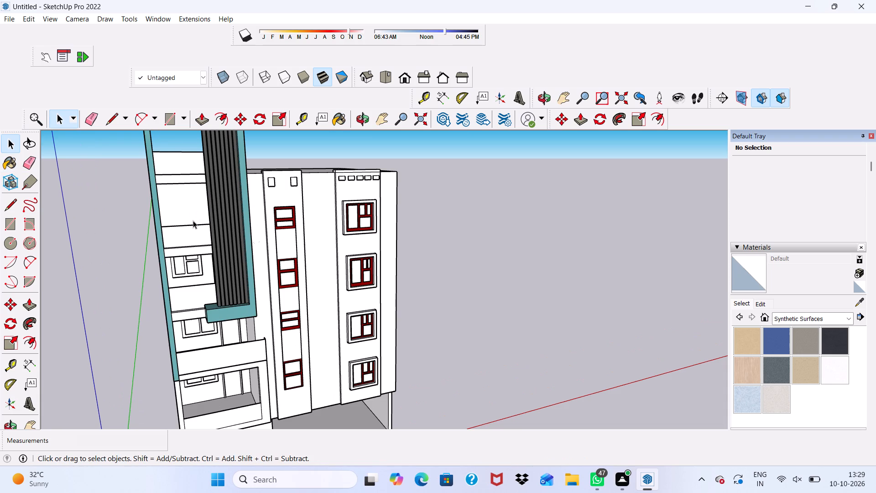
{"action": "scroll", "coordinate": [202, 291], "scroll_direction": "down", "scroll_amount": 2}
{"action": "scroll", "coordinate": [218, 316], "scroll_direction": "up", "scroll_amount": 5}
{"action": "middle_click_drag", "start_coordinate": [218, 316], "coordinate": [190, 254]}
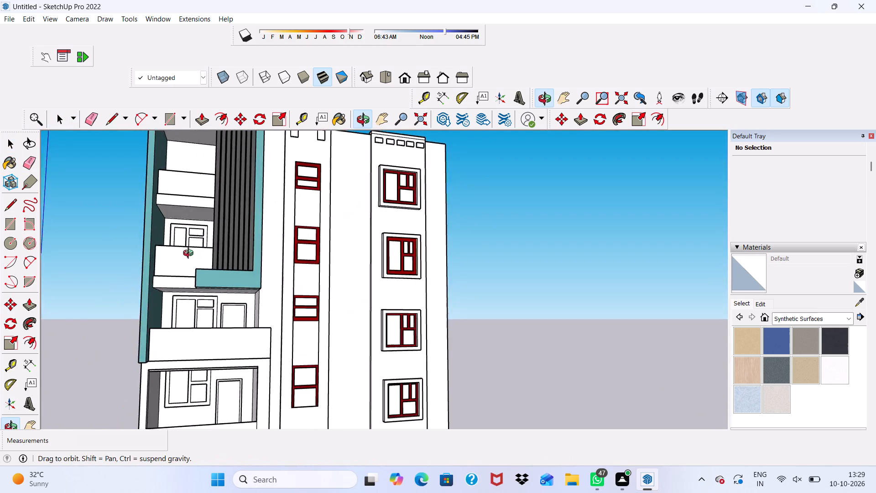
{"action": "middle_click_drag", "start_coordinate": [190, 254], "coordinate": [215, 323]}
{"action": "scroll", "coordinate": [231, 341], "scroll_direction": "down", "scroll_amount": 1}
{"action": "scroll", "coordinate": [240, 350], "scroll_direction": "up", "scroll_amount": 5}
{"action": "scroll", "coordinate": [228, 315], "scroll_direction": "down", "scroll_amount": 5}
{"action": "scroll", "coordinate": [194, 223], "scroll_direction": "up", "scroll_amount": 5}
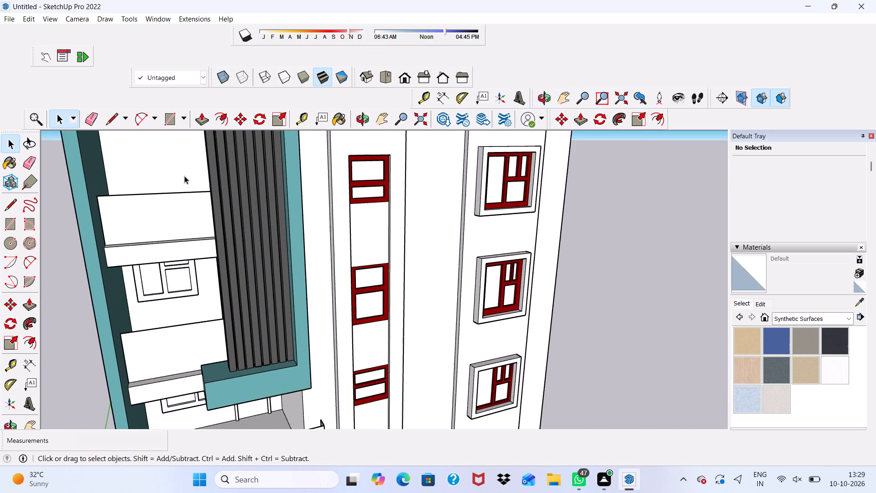
{"action": "scroll", "coordinate": [184, 176], "scroll_direction": "down", "scroll_amount": 1}
{"action": "scroll", "coordinate": [184, 176], "scroll_direction": "up", "scroll_amount": 3}
{"action": "scroll", "coordinate": [184, 176], "scroll_direction": "down", "scroll_amount": 5}
{"action": "scroll", "coordinate": [158, 147], "scroll_direction": "up", "scroll_amount": 1}
{"action": "scroll", "coordinate": [157, 145], "scroll_direction": "down", "scroll_amount": 8}
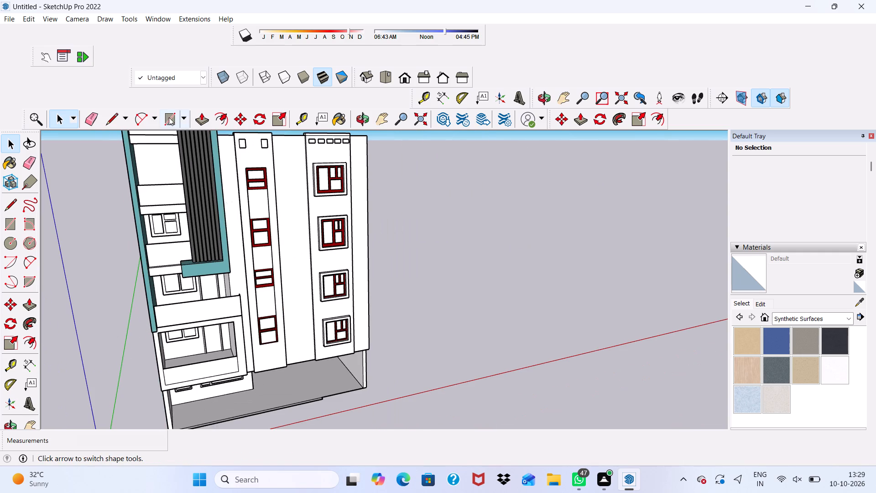
{"action": "left_click", "coordinate": [167, 114]}
{"action": "scroll", "coordinate": [141, 163], "scroll_direction": "up", "scroll_amount": 5}
{"action": "scroll", "coordinate": [141, 163], "scroll_direction": "down", "scroll_amount": 1}
{"action": "scroll", "coordinate": [148, 161], "scroll_direction": "up", "scroll_amount": 5}
{"action": "scroll", "coordinate": [148, 161], "scroll_direction": "down", "scroll_amount": 1}
{"action": "middle_click_drag", "start_coordinate": [148, 161], "coordinate": [161, 156]}
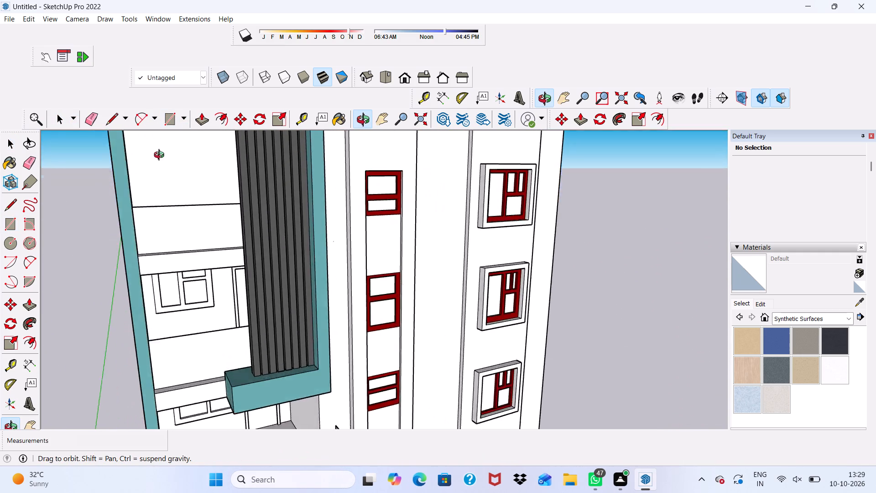
{"action": "middle_click_drag", "start_coordinate": [161, 156], "coordinate": [168, 173]}
{"action": "scroll", "coordinate": [170, 176], "scroll_direction": "up", "scroll_amount": 6}
{"action": "scroll", "coordinate": [170, 176], "scroll_direction": "down", "scroll_amount": 6}
{"action": "scroll", "coordinate": [160, 160], "scroll_direction": "up", "scroll_amount": 4}
{"action": "scroll", "coordinate": [151, 162], "scroll_direction": "down", "scroll_amount": 1}
{"action": "left_click", "coordinate": [137, 157]}
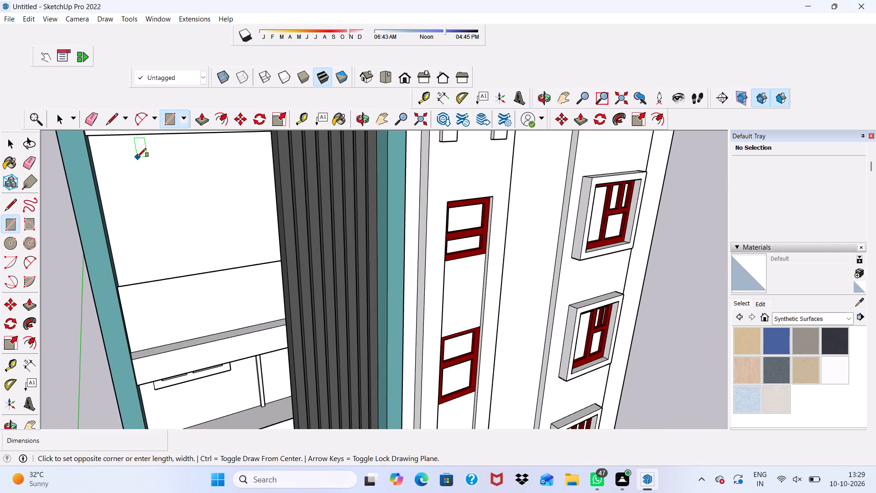
{"action": "left_click", "coordinate": [230, 226]}
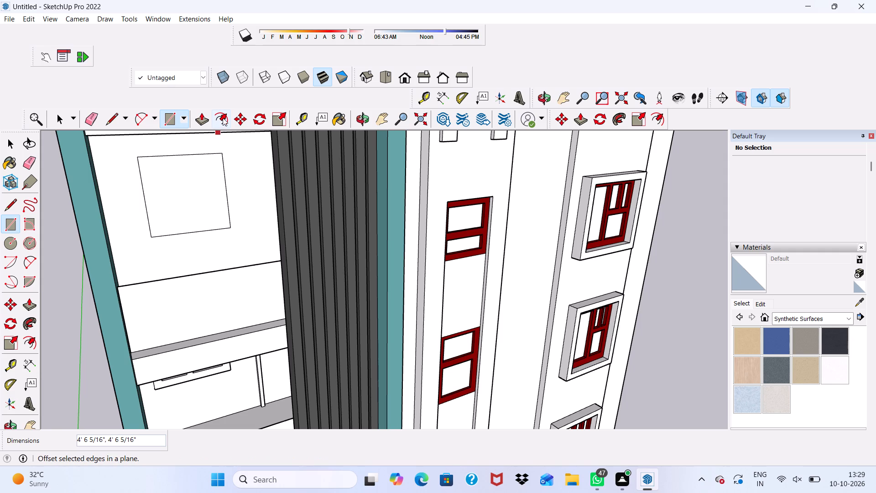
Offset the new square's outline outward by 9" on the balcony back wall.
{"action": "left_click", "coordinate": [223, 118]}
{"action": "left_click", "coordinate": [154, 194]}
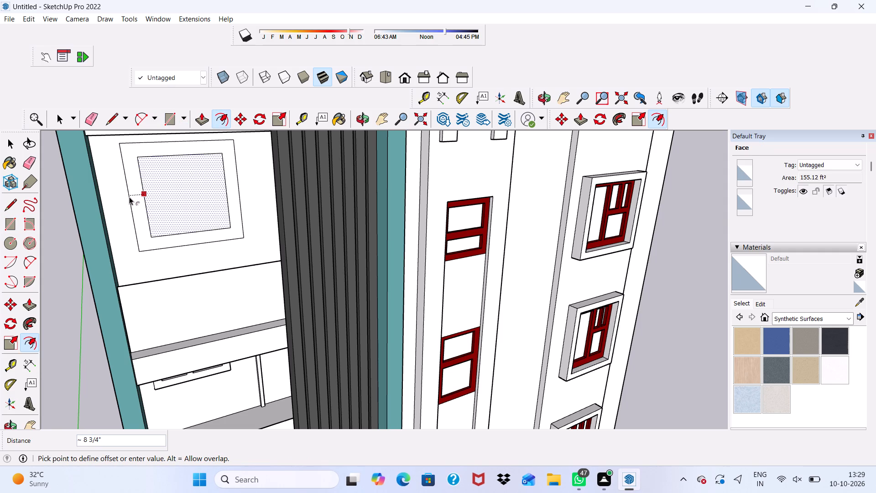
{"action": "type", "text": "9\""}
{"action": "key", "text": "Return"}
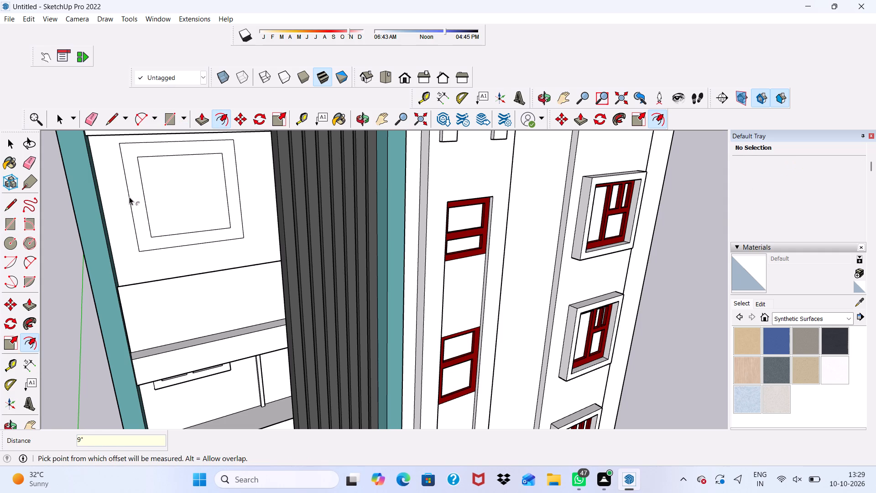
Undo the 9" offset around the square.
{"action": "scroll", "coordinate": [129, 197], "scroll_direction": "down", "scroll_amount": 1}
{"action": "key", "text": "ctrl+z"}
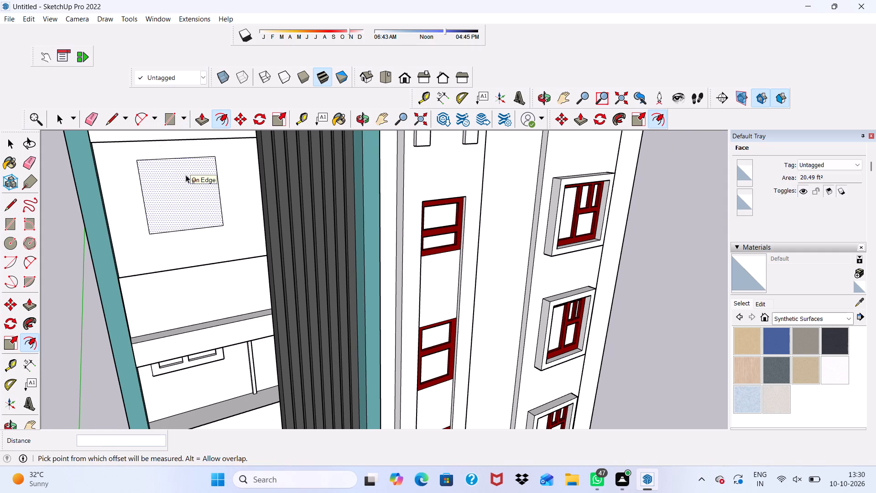
Offset the square's outline outward by 6" on the topmost balcony back wall.
{"action": "left_click", "coordinate": [145, 194]}
{"action": "type", "text": "6\""}
{"action": "key", "text": "Return"}
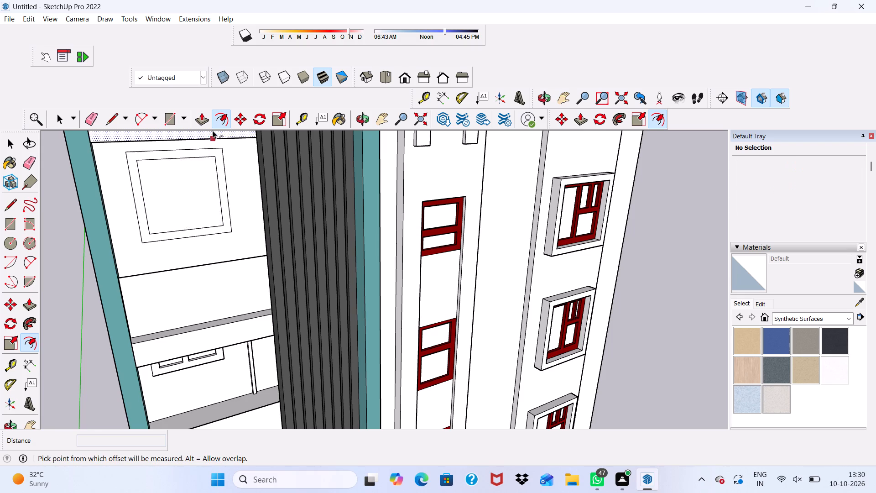
Draw a vertical bar about 4" wide and 4' 6" high across the middle of the inner square.
{"action": "left_click", "coordinate": [171, 118]}
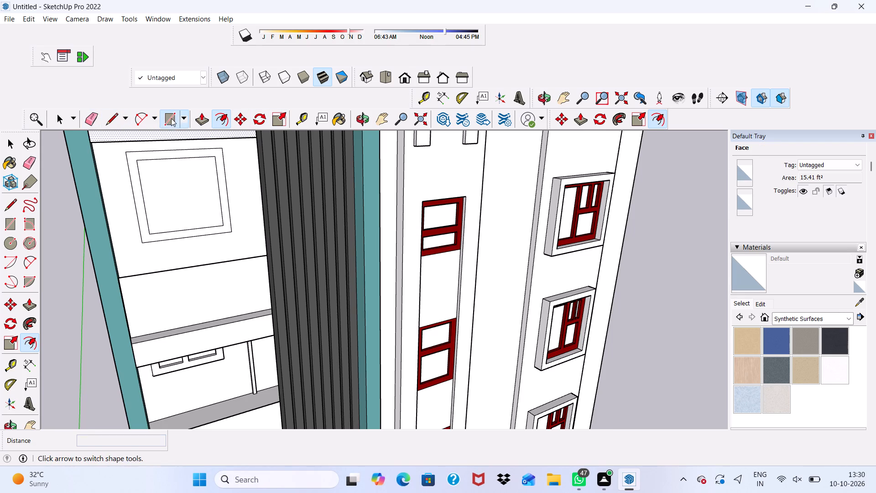
{"action": "scroll", "coordinate": [168, 158], "scroll_direction": "up", "scroll_amount": 9}
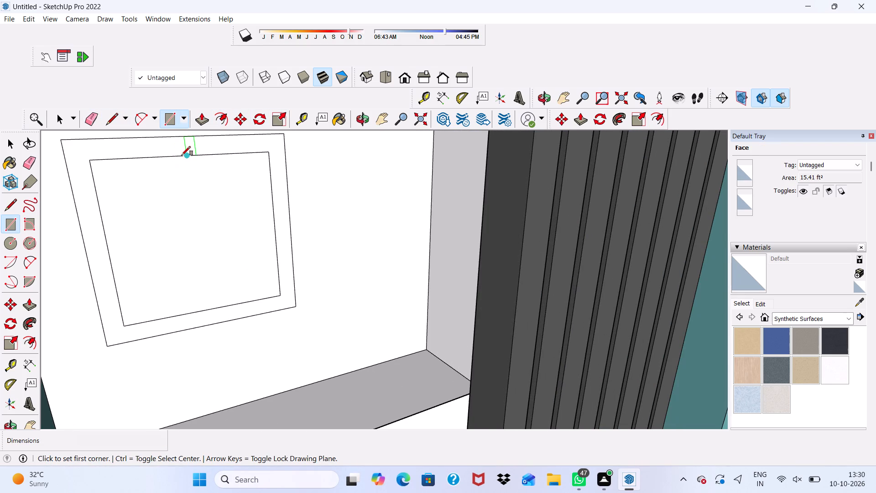
{"action": "left_click", "coordinate": [184, 156]}
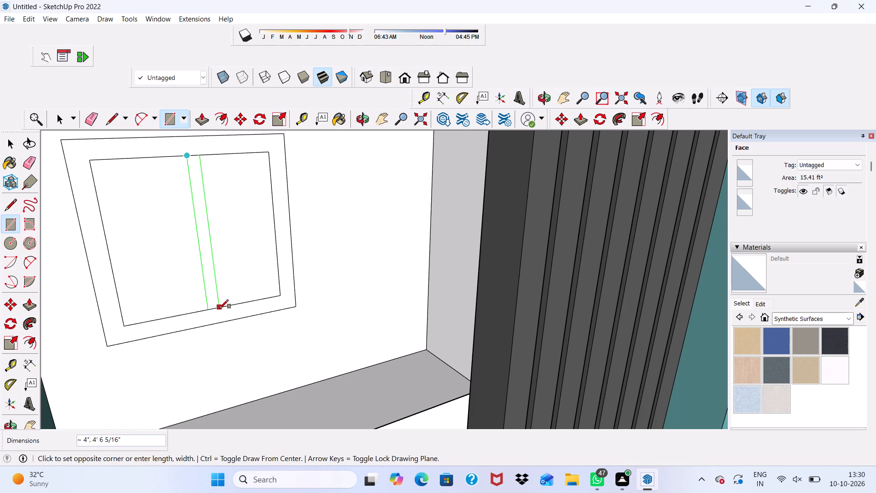
{"action": "left_click", "coordinate": [219, 309]}
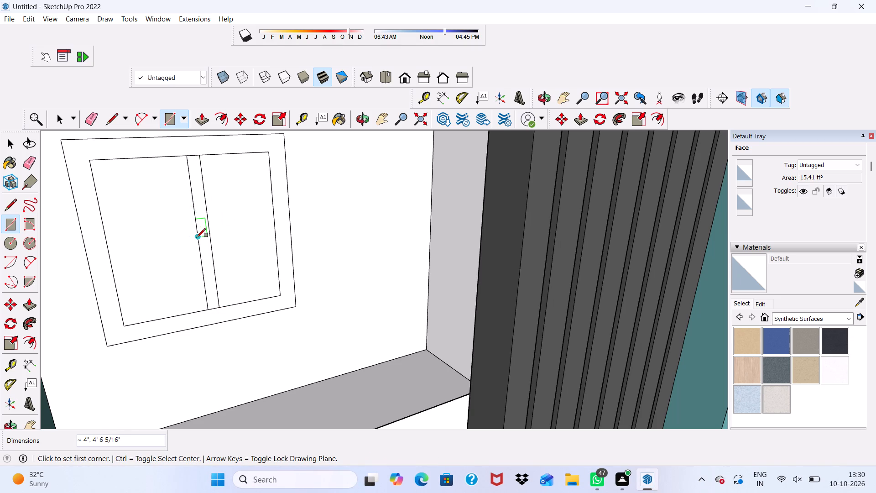
{"action": "left_click", "coordinate": [197, 237]}
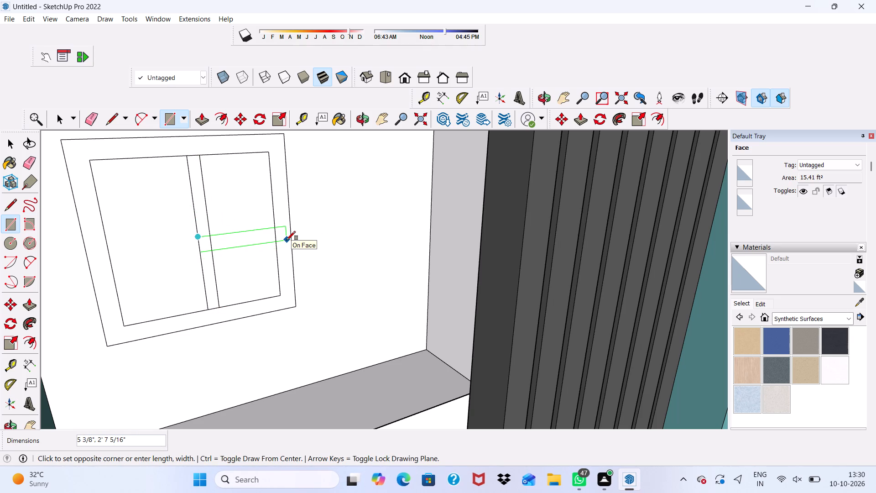
{"action": "key", "text": "space"}
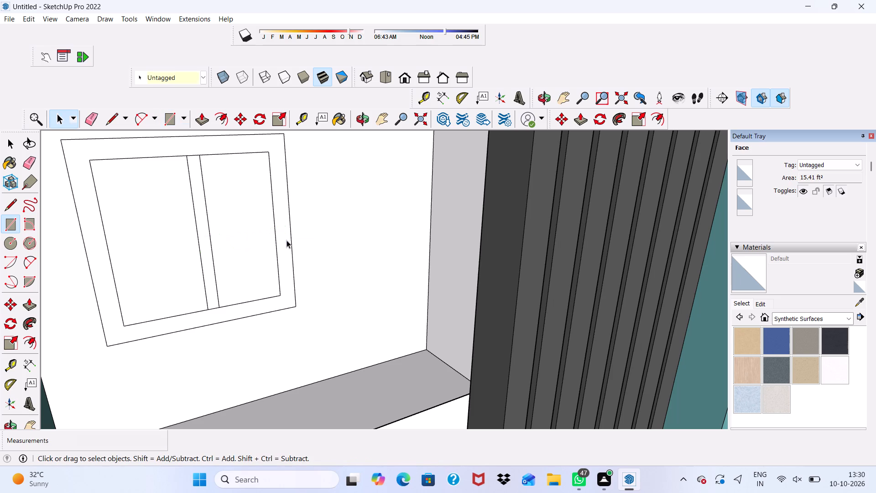
Examine the pane layout of the existing window on the balcony below as a reference for the new one.
{"action": "scroll", "coordinate": [344, 189], "scroll_direction": "down", "scroll_amount": 5}
{"action": "scroll", "coordinate": [210, 177], "scroll_direction": "down", "scroll_amount": 8}
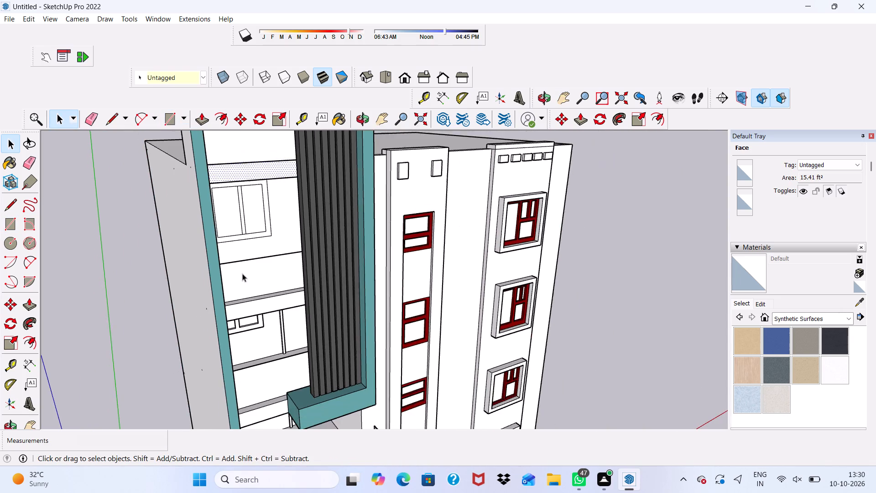
{"action": "middle_click_drag", "start_coordinate": [242, 274], "coordinate": [204, 189]}
{"action": "scroll", "coordinate": [204, 189], "scroll_direction": "up", "scroll_amount": 7}
{"action": "scroll", "coordinate": [224, 299], "scroll_direction": "up", "scroll_amount": 9}
{"action": "scroll", "coordinate": [228, 307], "scroll_direction": "down", "scroll_amount": 2}
{"action": "middle_click_drag", "start_coordinate": [228, 307], "coordinate": [141, 292]}
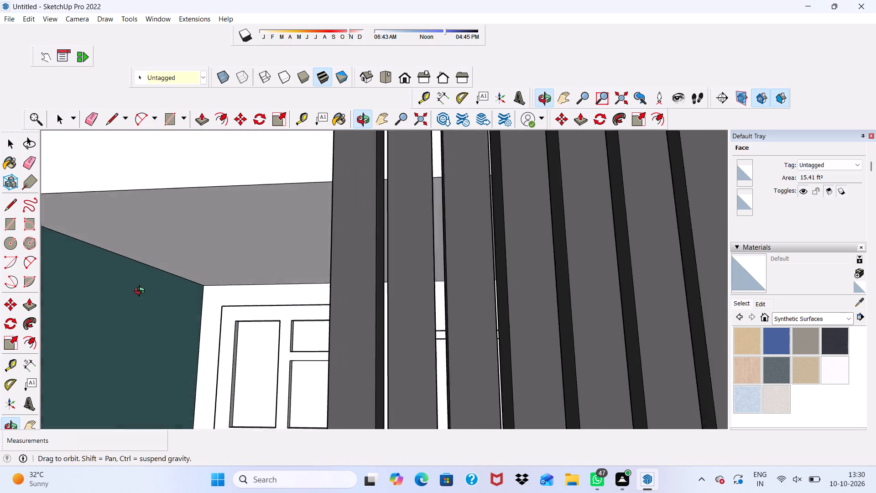
{"action": "middle_click_drag", "start_coordinate": [141, 292], "coordinate": [239, 333]}
{"action": "scroll", "coordinate": [240, 316], "scroll_direction": "down", "scroll_amount": 5}
{"action": "scroll", "coordinate": [341, 116], "scroll_direction": "up", "scroll_amount": 5}
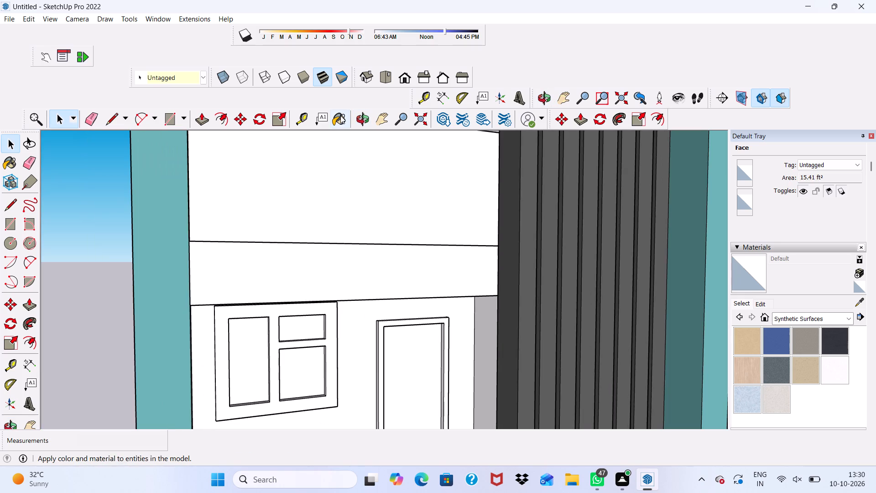
{"action": "scroll", "coordinate": [340, 116], "scroll_direction": "down", "scroll_amount": 13}
{"action": "scroll", "coordinate": [300, 181], "scroll_direction": "up", "scroll_amount": 7}
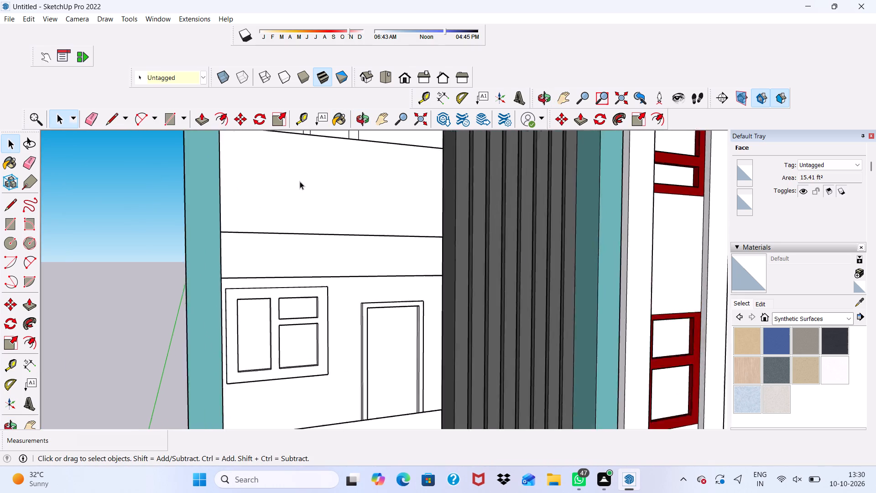
{"action": "scroll", "coordinate": [300, 181], "scroll_direction": "up", "scroll_amount": 2}
{"action": "scroll", "coordinate": [300, 181], "scroll_direction": "down", "scroll_amount": 12}
{"action": "scroll", "coordinate": [283, 183], "scroll_direction": "up", "scroll_amount": 6}
{"action": "scroll", "coordinate": [295, 172], "scroll_direction": "down", "scroll_amount": 4}
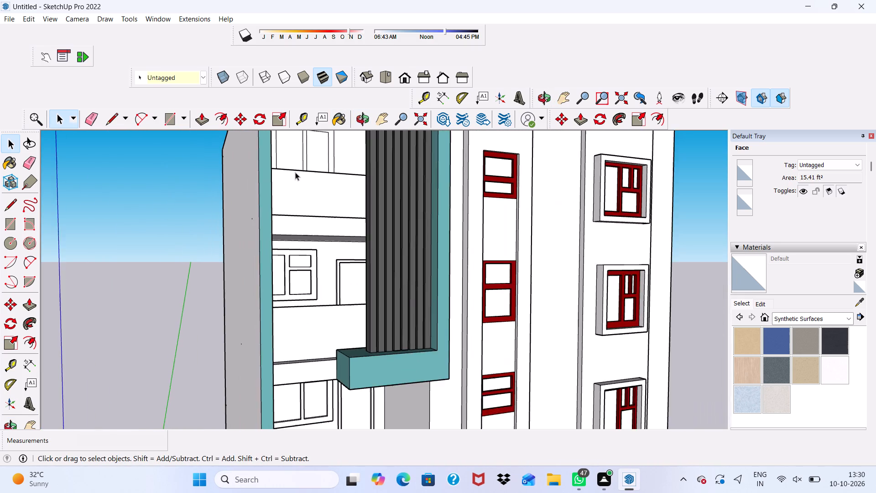
{"action": "scroll", "coordinate": [295, 172], "scroll_direction": "down", "scroll_amount": 4}
{"action": "scroll", "coordinate": [316, 150], "scroll_direction": "up", "scroll_amount": 8}
{"action": "scroll", "coordinate": [316, 150], "scroll_direction": "down", "scroll_amount": 6}
{"action": "middle_click_drag", "start_coordinate": [316, 153], "coordinate": [253, 216]}
{"action": "scroll", "coordinate": [310, 163], "scroll_direction": "up", "scroll_amount": 6}
{"action": "scroll", "coordinate": [263, 172], "scroll_direction": "down", "scroll_amount": 4}
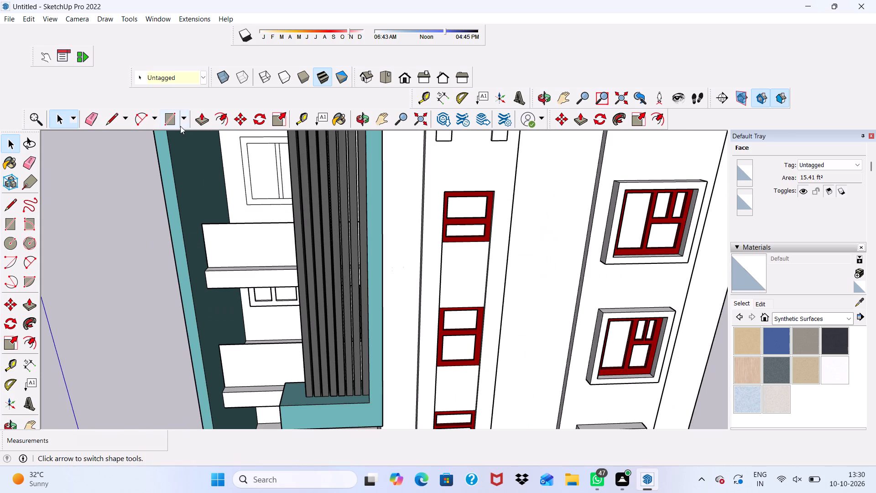
Draw a horizontal bar about 5" high and 2' 3" long from the vertical bar across to the inner square's far edge.
{"action": "left_click", "coordinate": [173, 117]}
{"action": "scroll", "coordinate": [247, 167], "scroll_direction": "up", "scroll_amount": 10}
{"action": "scroll", "coordinate": [270, 160], "scroll_direction": "down", "scroll_amount": 11}
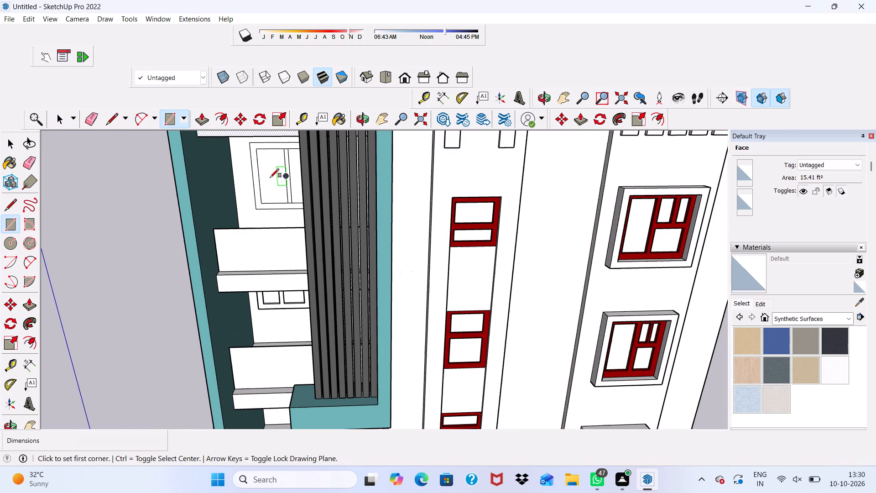
{"action": "middle_click_drag", "start_coordinate": [266, 167], "coordinate": [330, 129]}
{"action": "scroll", "coordinate": [321, 143], "scroll_direction": "up", "scroll_amount": 6}
{"action": "scroll", "coordinate": [258, 197], "scroll_direction": "up", "scroll_amount": 4}
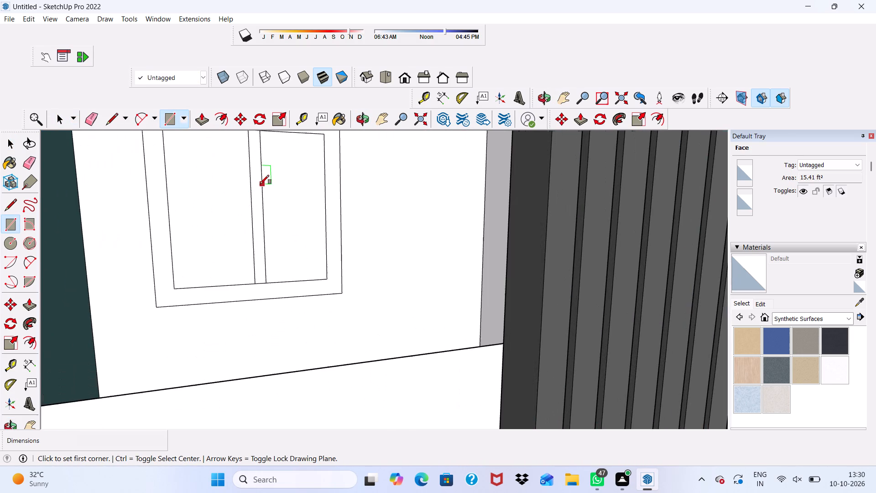
{"action": "left_click", "coordinate": [252, 186]}
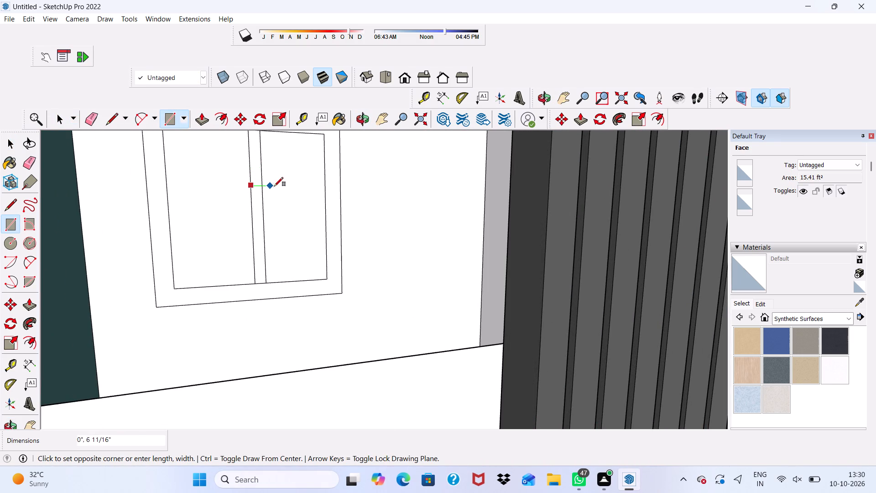
{"action": "left_click", "coordinate": [322, 173]}
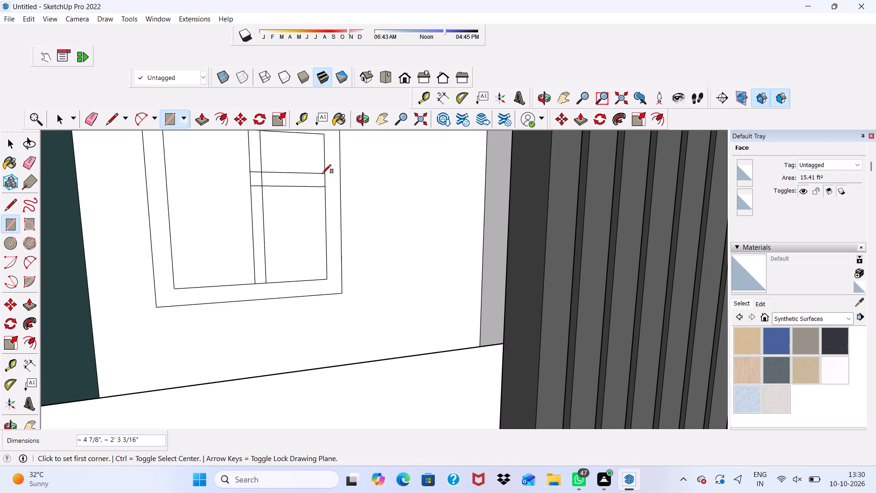
Erase the overlapping edges where the two bars cross and where they meet the frame's side and bottom.
{"action": "left_click", "coordinate": [90, 116]}
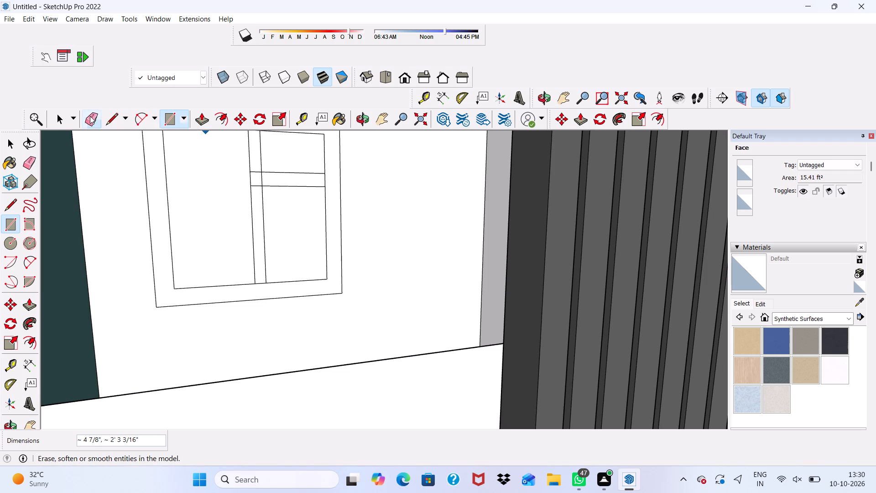
{"action": "scroll", "coordinate": [255, 186], "scroll_direction": "up", "scroll_amount": 4}
{"action": "left_click_drag", "start_coordinate": [256, 165], "coordinate": [257, 177]}
{"action": "left_click_drag", "start_coordinate": [257, 179], "coordinate": [257, 189]}
{"action": "left_click_drag", "start_coordinate": [265, 175], "coordinate": [273, 174]}
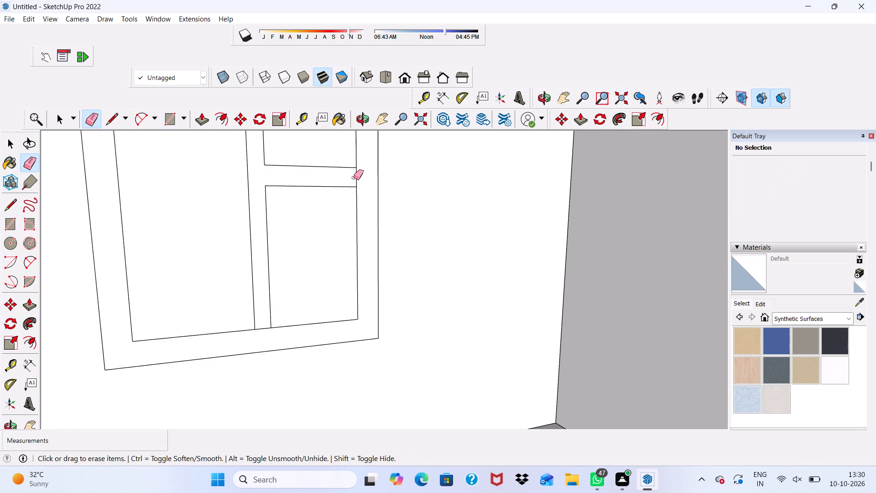
{"action": "left_click", "coordinate": [355, 177]}
{"action": "left_click", "coordinate": [355, 175]}
{"action": "left_click", "coordinate": [355, 175]}
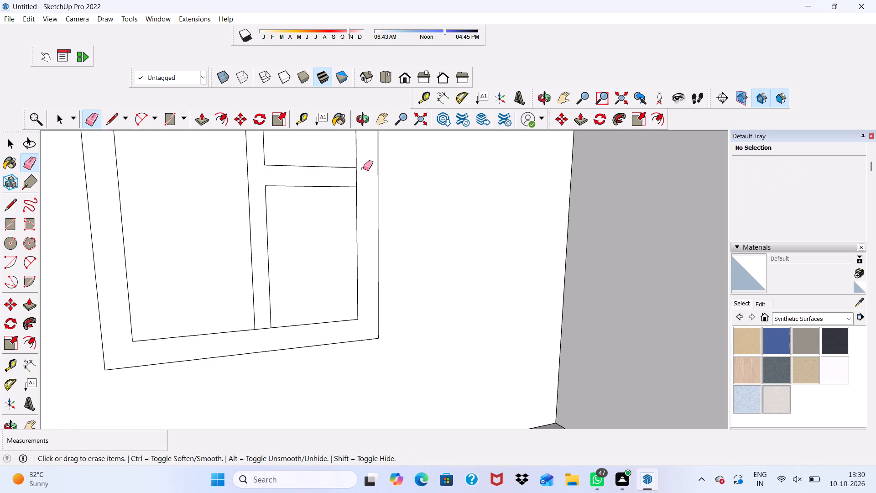
{"action": "left_click", "coordinate": [354, 173]}
{"action": "scroll", "coordinate": [344, 181], "scroll_direction": "down", "scroll_amount": 7}
{"action": "scroll", "coordinate": [306, 263], "scroll_direction": "up", "scroll_amount": 7}
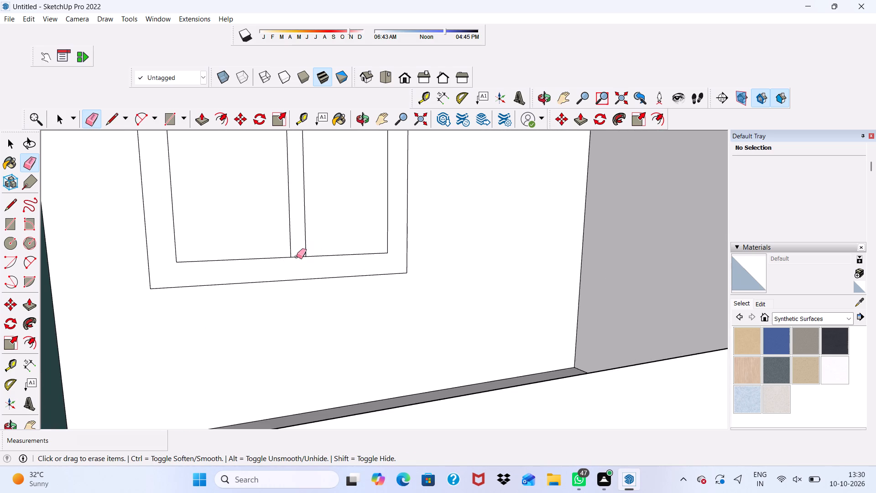
{"action": "left_click_drag", "start_coordinate": [296, 248], "coordinate": [295, 256]}
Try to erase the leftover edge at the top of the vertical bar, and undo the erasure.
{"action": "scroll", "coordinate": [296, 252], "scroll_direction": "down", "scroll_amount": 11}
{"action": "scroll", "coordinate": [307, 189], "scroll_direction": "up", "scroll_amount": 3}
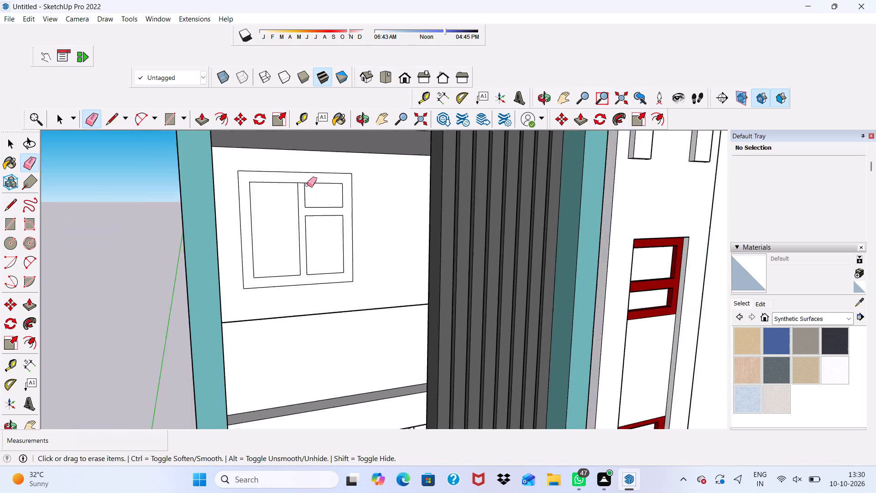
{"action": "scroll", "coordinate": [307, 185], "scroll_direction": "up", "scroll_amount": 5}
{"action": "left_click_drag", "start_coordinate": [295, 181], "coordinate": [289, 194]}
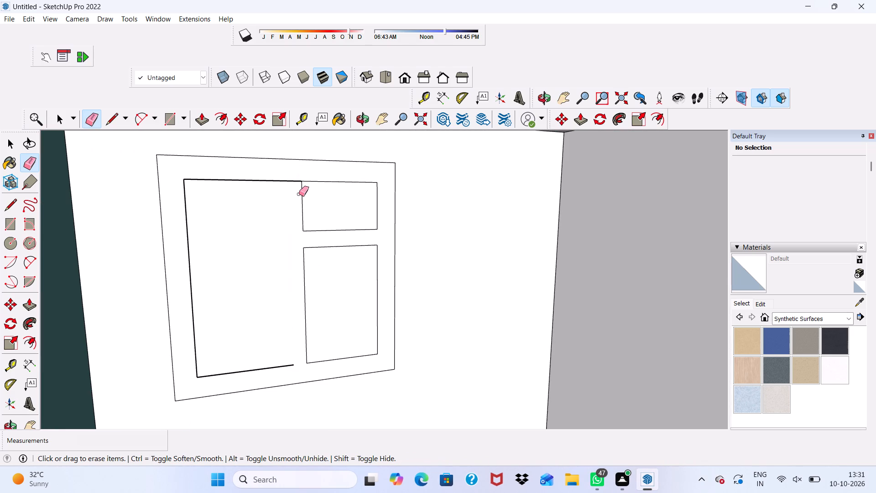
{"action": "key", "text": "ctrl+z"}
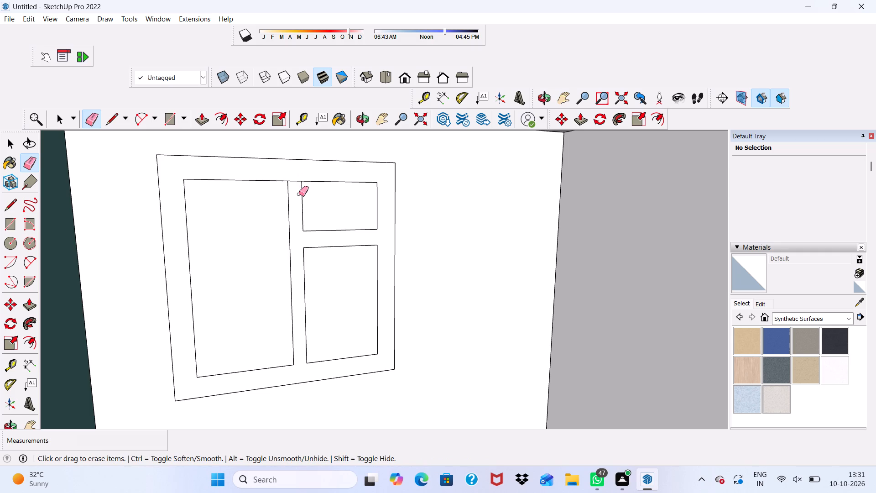
Erase only the short edge closing the vertical bar's top so it joins the window frame.
{"action": "scroll", "coordinate": [307, 143], "scroll_direction": "up", "scroll_amount": 3}
{"action": "scroll", "coordinate": [286, 177], "scroll_direction": "up", "scroll_amount": 6}
{"action": "left_click_drag", "start_coordinate": [288, 198], "coordinate": [290, 216]}
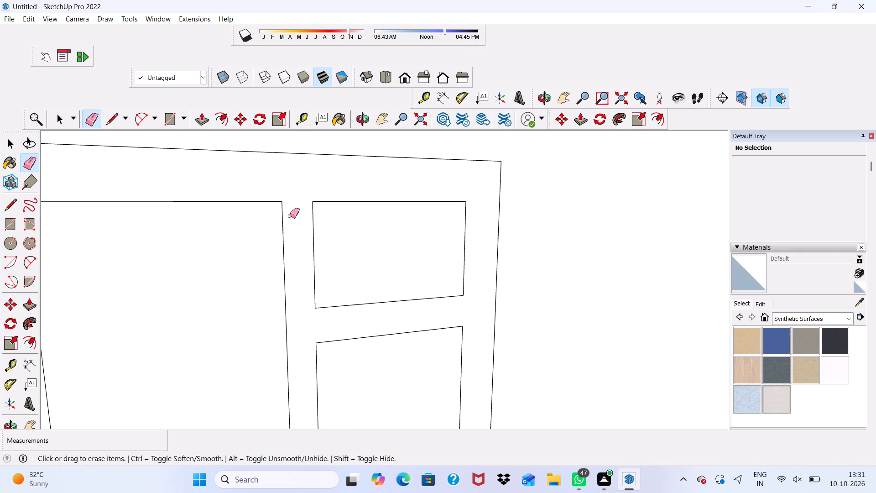
{"action": "scroll", "coordinate": [317, 231], "scroll_direction": "down", "scroll_amount": 10}
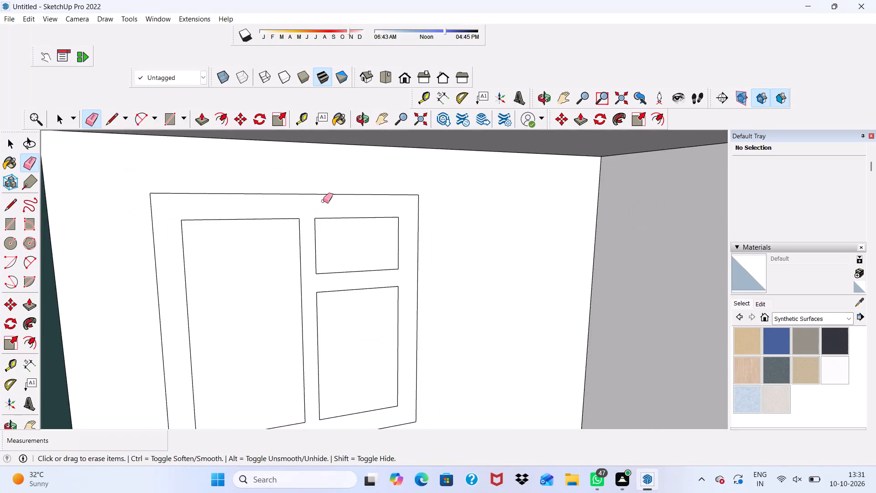
{"action": "scroll", "coordinate": [323, 201], "scroll_direction": "down", "scroll_amount": 3}
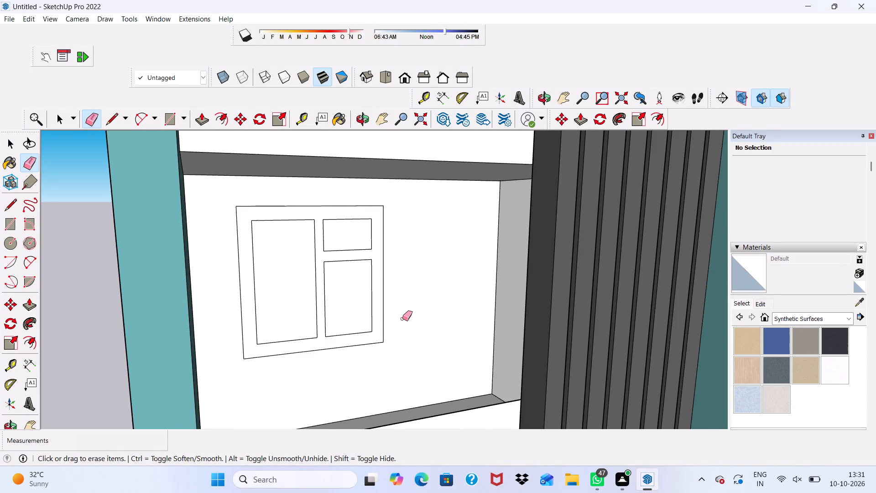
{"action": "key", "text": "space"}
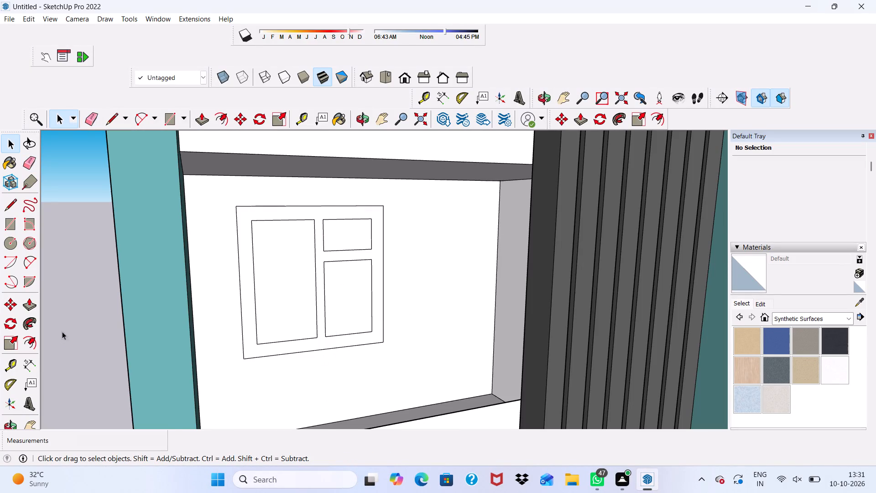
Push/Pull the new window's frame and bars outward by 3".
{"action": "left_click", "coordinate": [209, 121]}
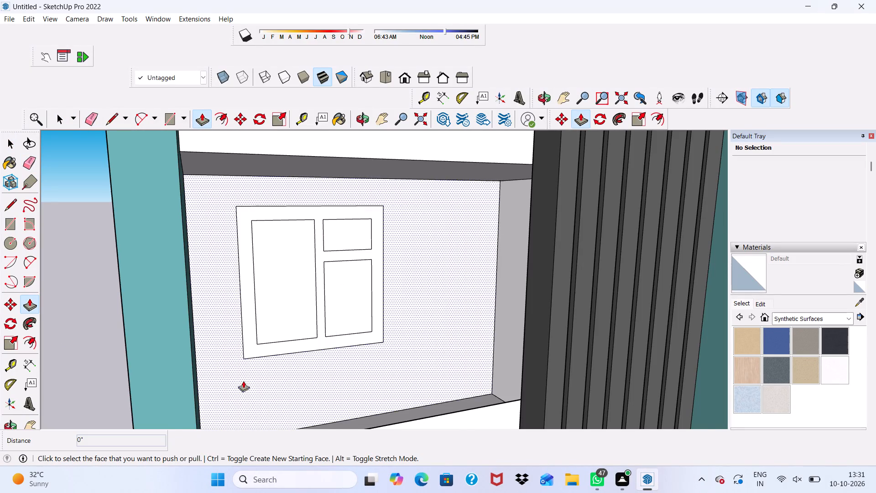
{"action": "scroll", "coordinate": [254, 366], "scroll_direction": "up", "scroll_amount": 3}
{"action": "left_click", "coordinate": [255, 330]}
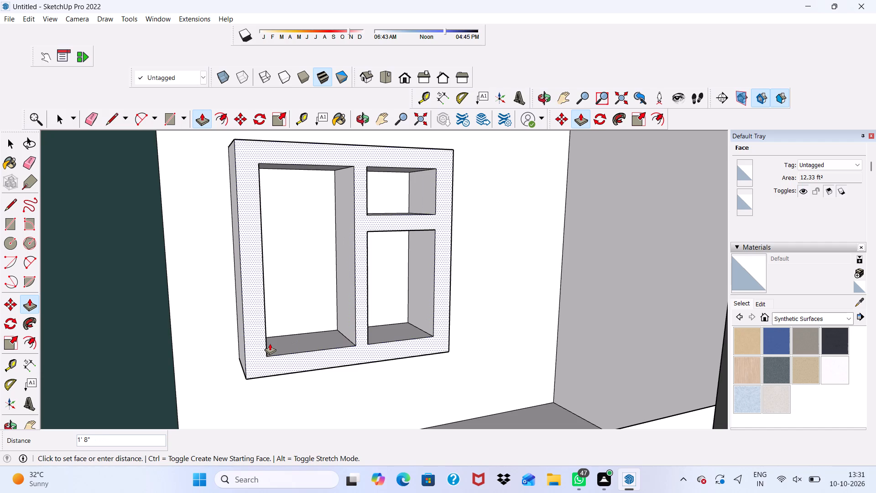
{"action": "key", "text": "3"}
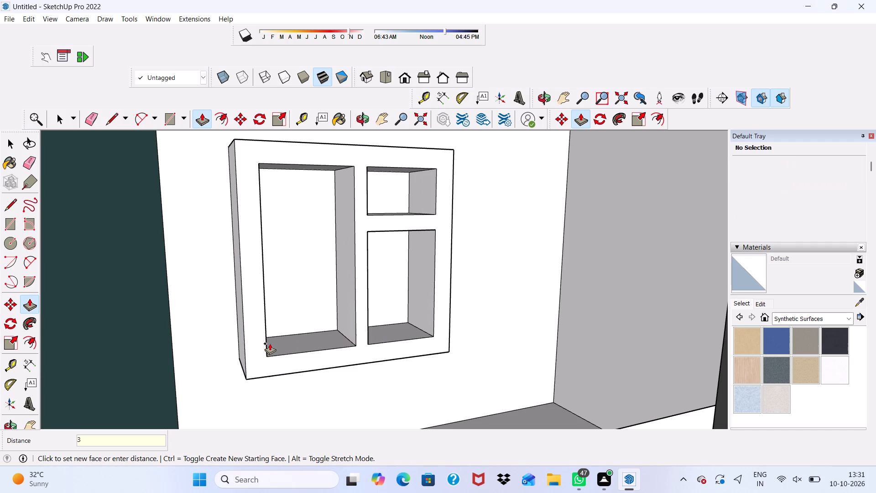
{"action": "key", "text": "shift+quotedbl"}
{"action": "key", "text": "Return"}
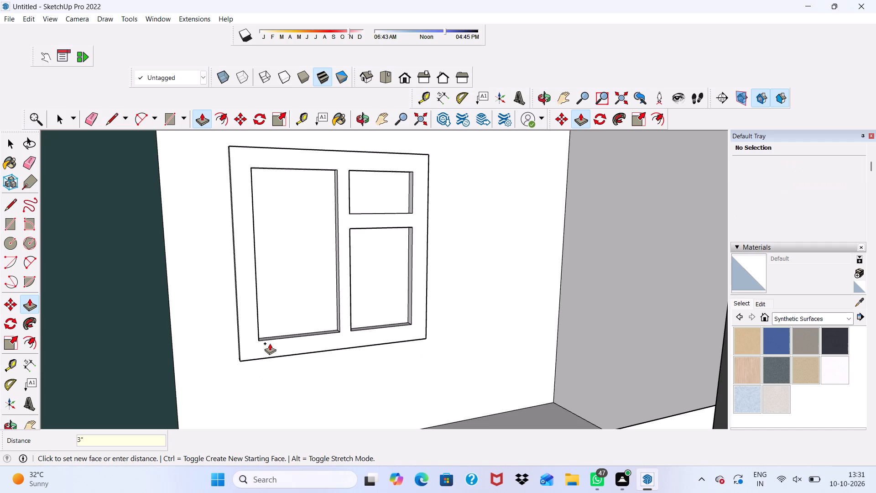
Paint the topmost balcony's back wall around the new window with Formica Graystone.
{"action": "scroll", "coordinate": [271, 285], "scroll_direction": "down", "scroll_amount": 12}
{"action": "middle_click_drag", "start_coordinate": [329, 257], "coordinate": [188, 235]}
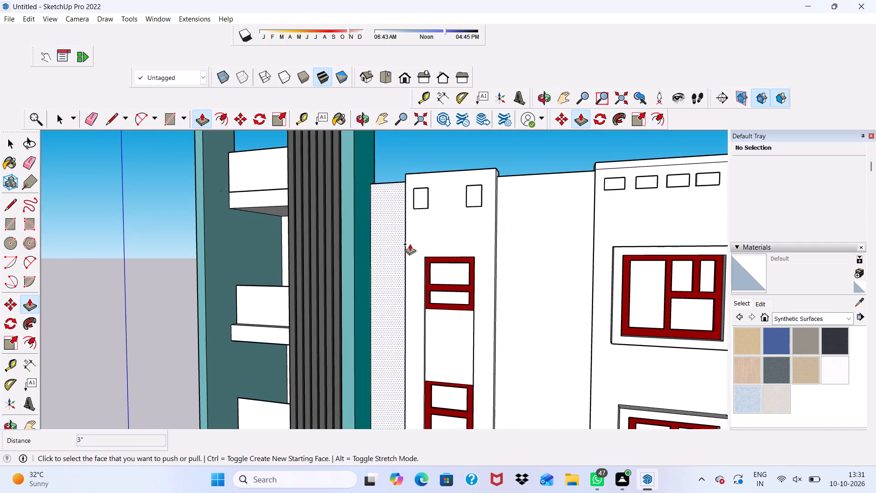
{"action": "left_click", "coordinate": [801, 346]}
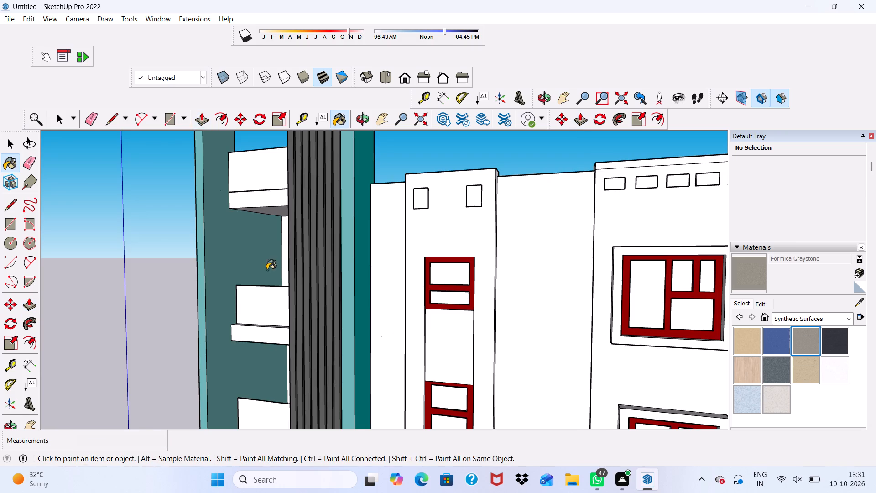
{"action": "scroll", "coordinate": [265, 261], "scroll_direction": "up", "scroll_amount": 5}
{"action": "scroll", "coordinate": [269, 248], "scroll_direction": "down", "scroll_amount": 1}
{"action": "middle_click_drag", "start_coordinate": [269, 248], "coordinate": [342, 276]}
{"action": "left_click", "coordinate": [272, 246]}
{"action": "scroll", "coordinate": [275, 249], "scroll_direction": "down", "scroll_amount": 5}
{"action": "scroll", "coordinate": [284, 261], "scroll_direction": "up", "scroll_amount": 1}
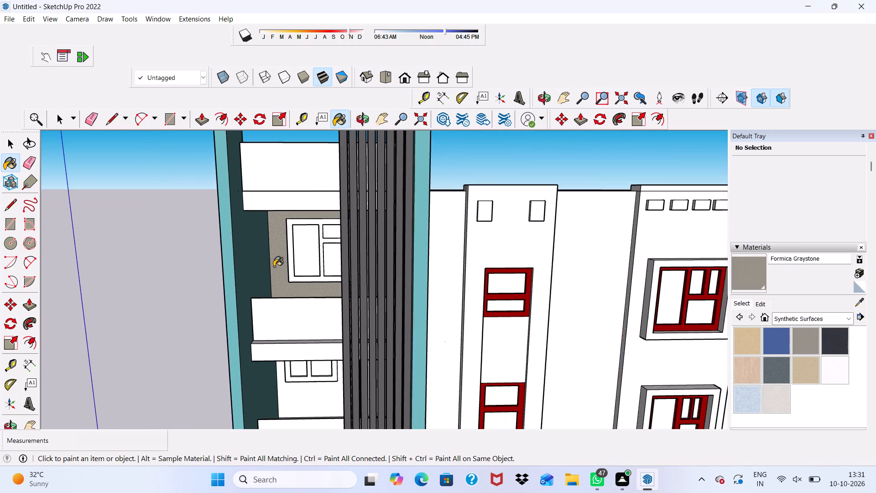
Paint the back wall of the next balcony down, around its window, with Formica Graystone.
{"action": "middle_click_drag", "start_coordinate": [274, 267], "coordinate": [375, 247]}
{"action": "scroll", "coordinate": [363, 239], "scroll_direction": "up", "scroll_amount": 1}
{"action": "scroll", "coordinate": [363, 238], "scroll_direction": "down", "scroll_amount": 4}
{"action": "scroll", "coordinate": [344, 292], "scroll_direction": "down", "scroll_amount": 3}
{"action": "middle_click_drag", "start_coordinate": [343, 299], "coordinate": [260, 256]}
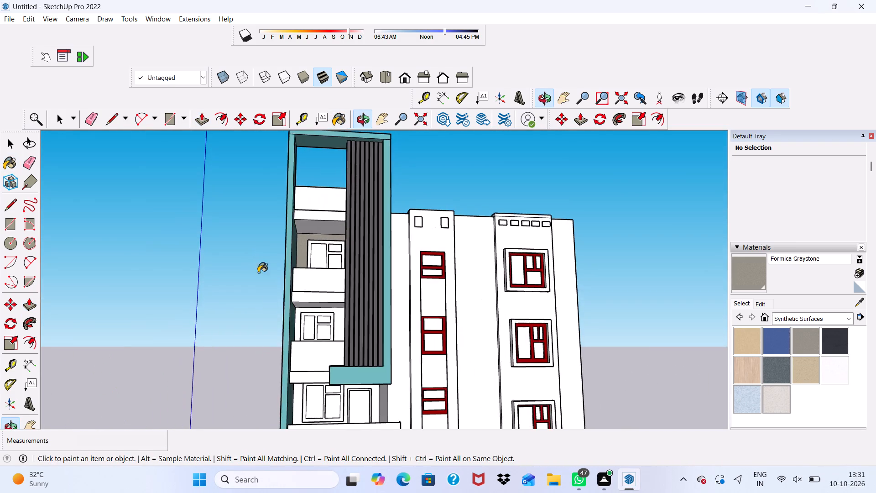
{"action": "scroll", "coordinate": [272, 320], "scroll_direction": "up", "scroll_amount": 15}
{"action": "left_click", "coordinate": [367, 287]}
{"action": "scroll", "coordinate": [367, 287], "scroll_direction": "down", "scroll_amount": 8}
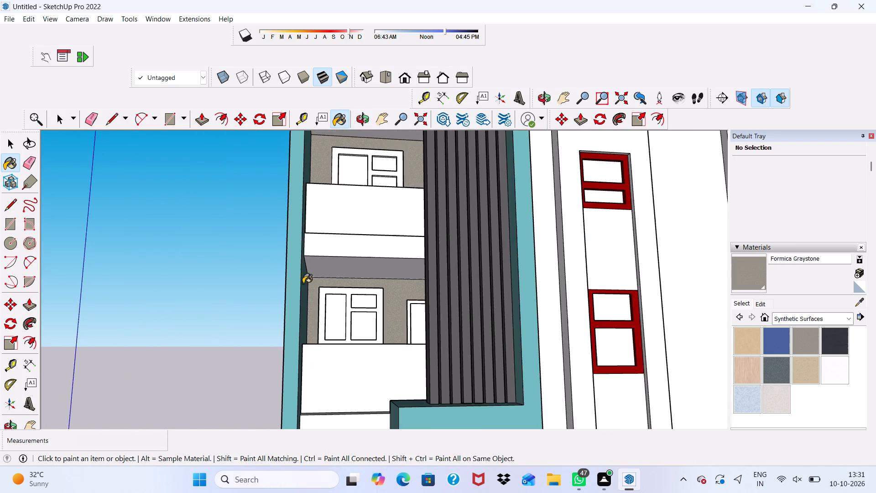
Paint the window-and-door back walls of the two lowest balconies with Formica Graystone.
{"action": "scroll", "coordinate": [303, 283], "scroll_direction": "down", "scroll_amount": 13}
{"action": "scroll", "coordinate": [339, 354], "scroll_direction": "up", "scroll_amount": 18}
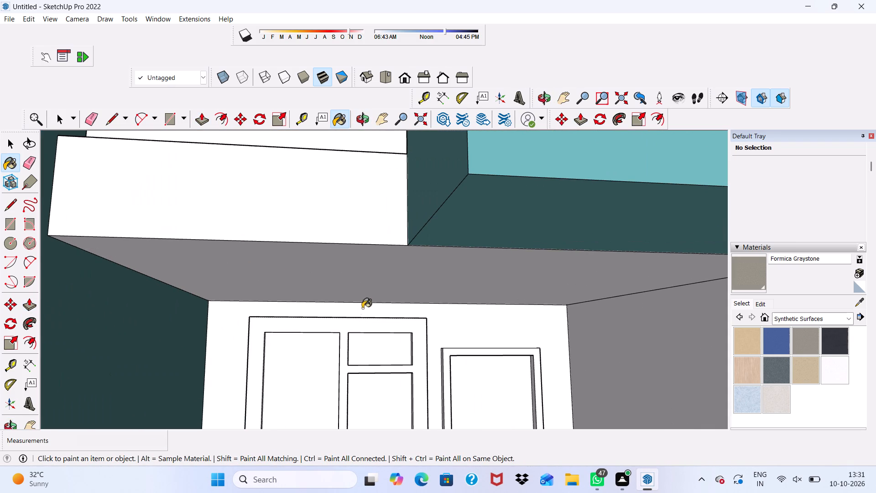
{"action": "left_click", "coordinate": [362, 308]}
{"action": "scroll", "coordinate": [362, 308], "scroll_direction": "down", "scroll_amount": 20}
{"action": "scroll", "coordinate": [362, 308], "scroll_direction": "down", "scroll_amount": 3}
{"action": "scroll", "coordinate": [305, 395], "scroll_direction": "up", "scroll_amount": 7}
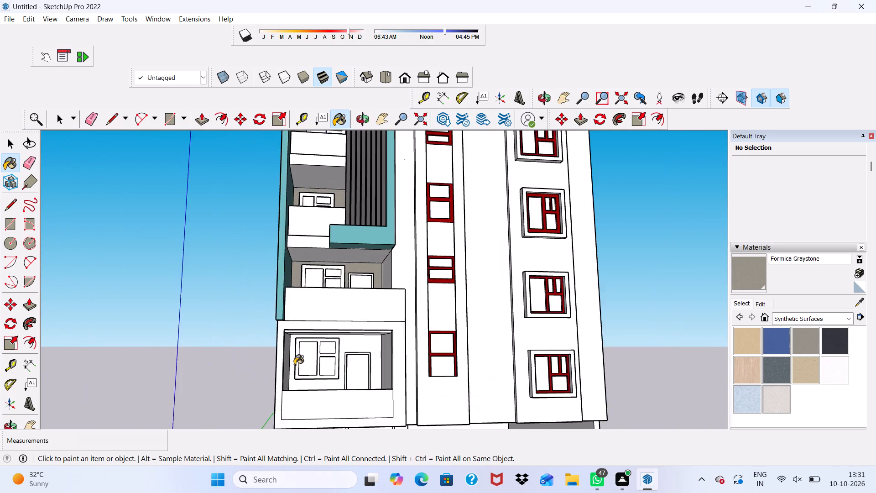
{"action": "scroll", "coordinate": [294, 365], "scroll_direction": "up", "scroll_amount": 12}
{"action": "left_click", "coordinate": [396, 341]}
{"action": "scroll", "coordinate": [396, 342], "scroll_direction": "down", "scroll_amount": 15}
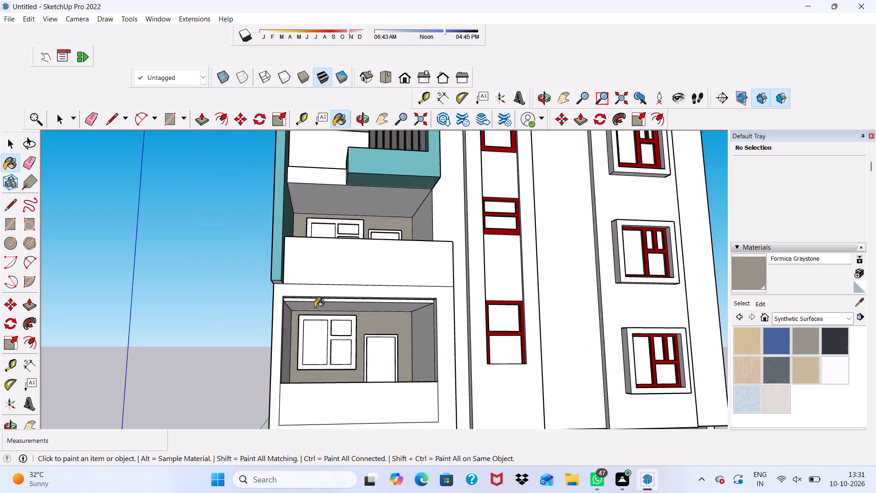
Paint the ground-floor wall around its two windows with Formica Graystone.
{"action": "scroll", "coordinate": [315, 307], "scroll_direction": "down", "scroll_amount": 10}
{"action": "scroll", "coordinate": [341, 401], "scroll_direction": "up", "scroll_amount": 8}
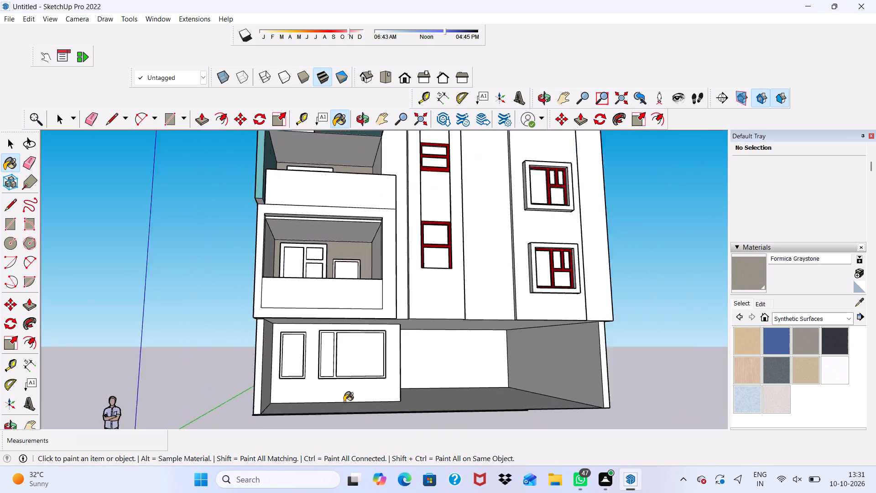
{"action": "scroll", "coordinate": [344, 402], "scroll_direction": "up", "scroll_amount": 5}
{"action": "left_click", "coordinate": [358, 398]}
{"action": "scroll", "coordinate": [296, 365], "scroll_direction": "down", "scroll_amount": 5}
Paint the front face of the lowest balcony's window frame with 0022_Maroon from the Colors-Named collection.
{"action": "scroll", "coordinate": [308, 336], "scroll_direction": "up", "scroll_amount": 10}
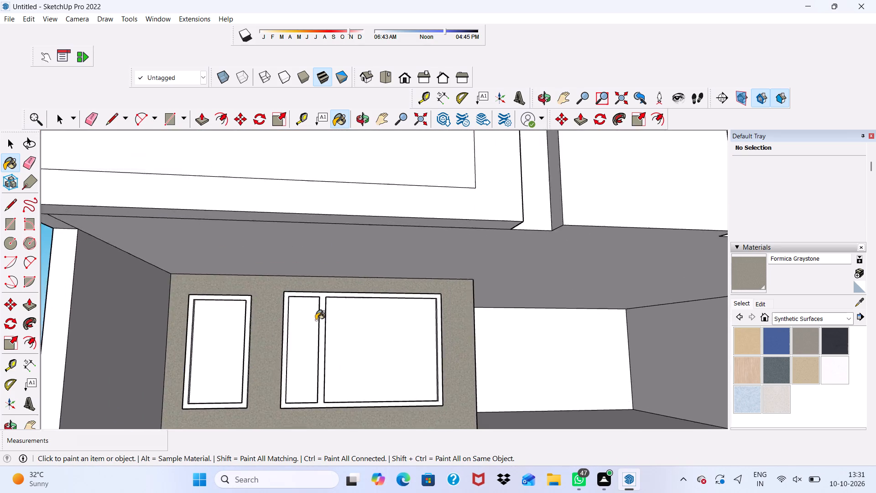
{"action": "scroll", "coordinate": [316, 320], "scroll_direction": "up", "scroll_amount": 2}
{"action": "scroll", "coordinate": [316, 320], "scroll_direction": "down", "scroll_amount": 11}
{"action": "middle_click_drag", "start_coordinate": [260, 337], "coordinate": [287, 413]}
{"action": "scroll", "coordinate": [278, 197], "scroll_direction": "up", "scroll_amount": 5}
{"action": "scroll", "coordinate": [307, 285], "scroll_direction": "down", "scroll_amount": 1}
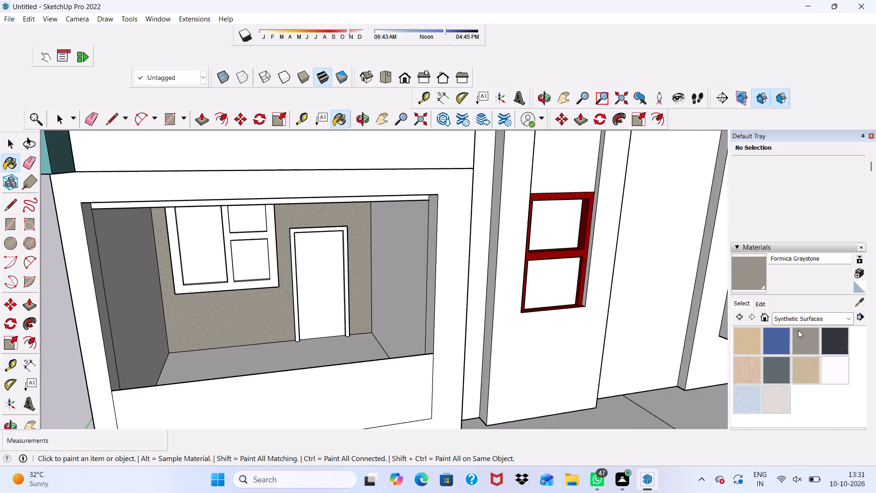
{"action": "scroll", "coordinate": [821, 343], "scroll_direction": "up", "scroll_amount": 1}
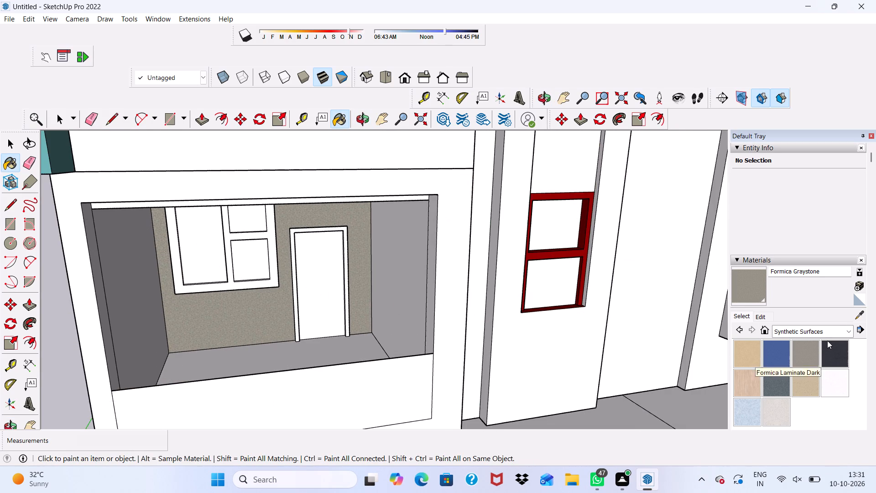
{"action": "left_click", "coordinate": [842, 330]}
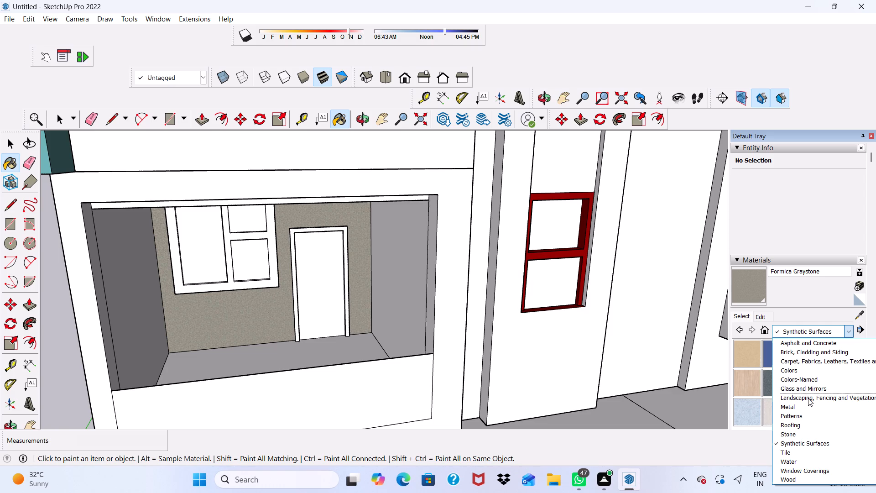
{"action": "left_click", "coordinate": [807, 376]}
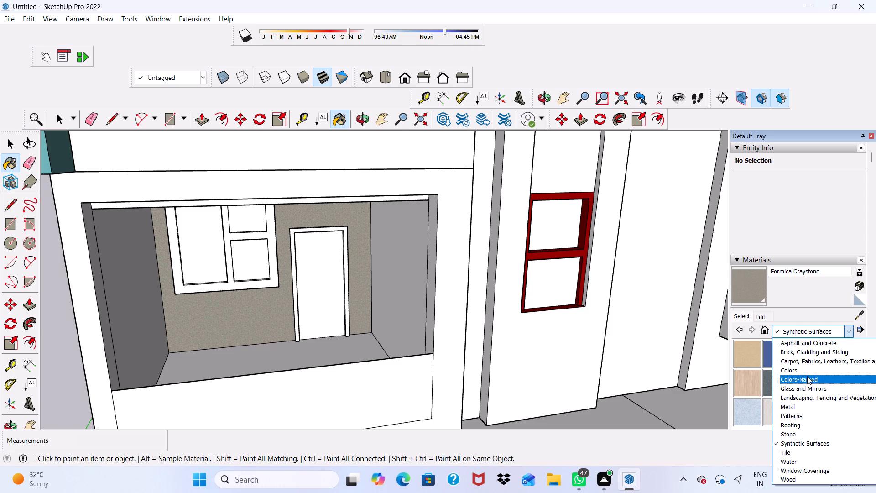
{"action": "scroll", "coordinate": [803, 372], "scroll_direction": "down", "scroll_amount": 6}
{"action": "scroll", "coordinate": [798, 366], "scroll_direction": "up", "scroll_amount": 2}
{"action": "scroll", "coordinate": [798, 366], "scroll_direction": "down", "scroll_amount": 1}
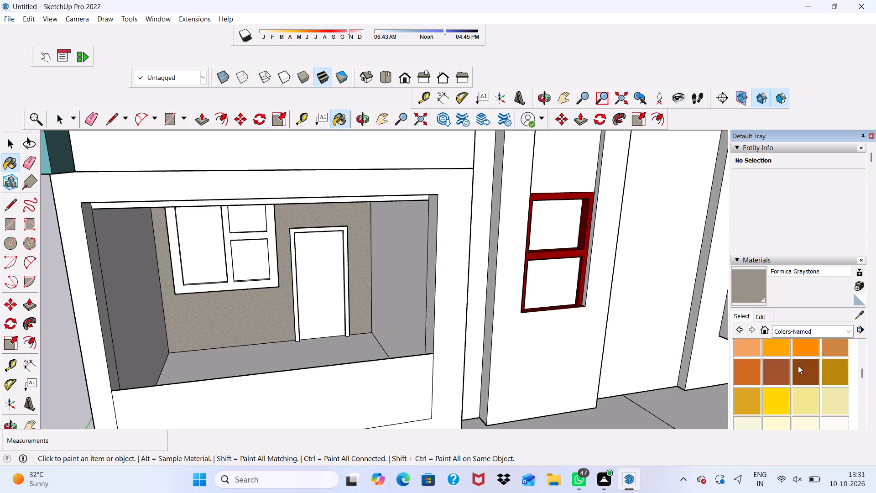
{"action": "scroll", "coordinate": [798, 366], "scroll_direction": "down", "scroll_amount": 6}
{"action": "scroll", "coordinate": [795, 368], "scroll_direction": "up", "scroll_amount": 6}
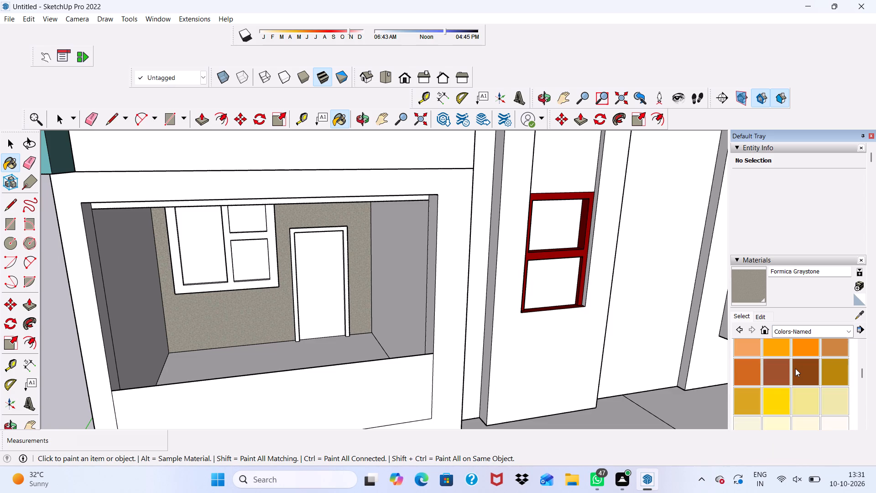
{"action": "scroll", "coordinate": [795, 368], "scroll_direction": "up", "scroll_amount": 5}
{"action": "scroll", "coordinate": [795, 368], "scroll_direction": "down", "scroll_amount": 5}
{"action": "scroll", "coordinate": [795, 368], "scroll_direction": "up", "scroll_amount": 1}
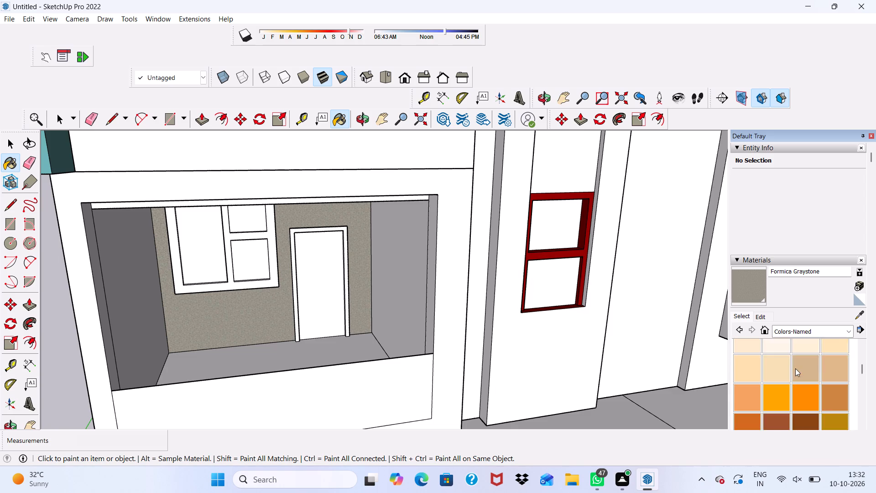
{"action": "scroll", "coordinate": [795, 368], "scroll_direction": "down", "scroll_amount": 1}
{"action": "scroll", "coordinate": [795, 368], "scroll_direction": "up", "scroll_amount": 3}
{"action": "left_click", "coordinate": [783, 391]}
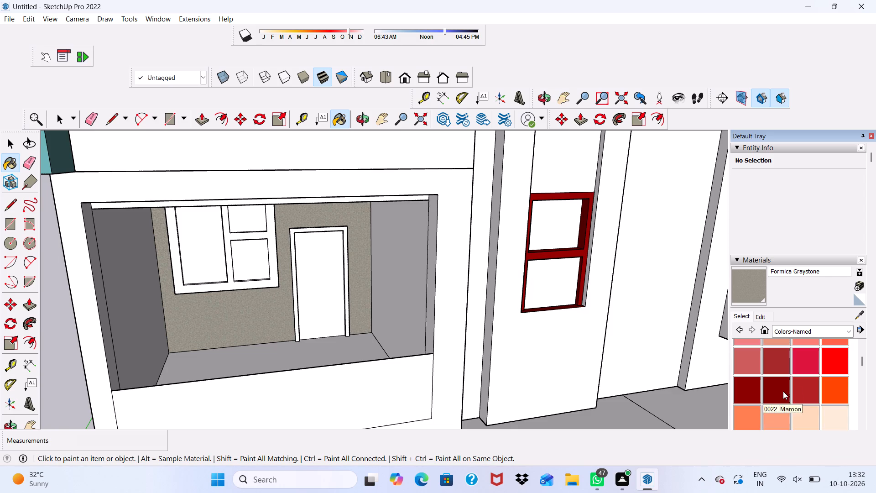
{"action": "scroll", "coordinate": [182, 279], "scroll_direction": "up", "scroll_amount": 11}
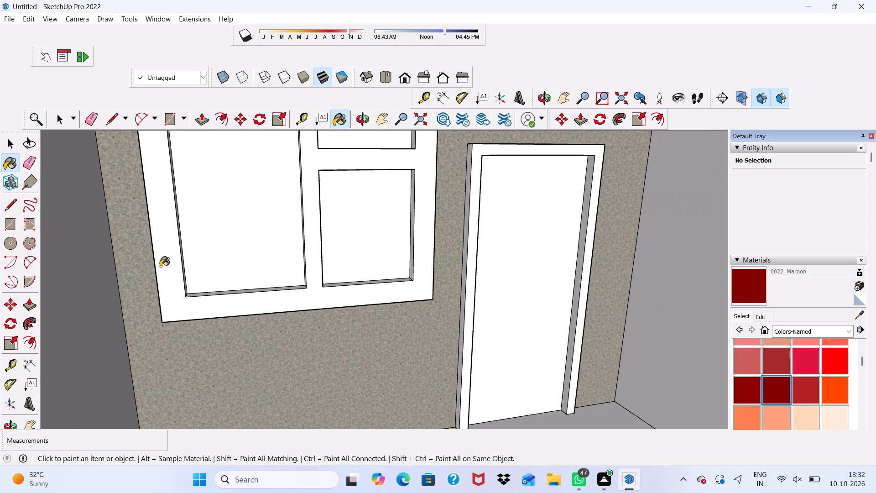
{"action": "left_click", "coordinate": [164, 266]}
Paint all four inner reveals of the window's small upper pane with 0022_Maroon.
{"action": "scroll", "coordinate": [282, 294], "scroll_direction": "down", "scroll_amount": 13}
{"action": "middle_click_drag", "start_coordinate": [357, 277], "coordinate": [297, 211]}
{"action": "scroll", "coordinate": [318, 246], "scroll_direction": "up", "scroll_amount": 20}
{"action": "scroll", "coordinate": [318, 246], "scroll_direction": "up", "scroll_amount": 2}
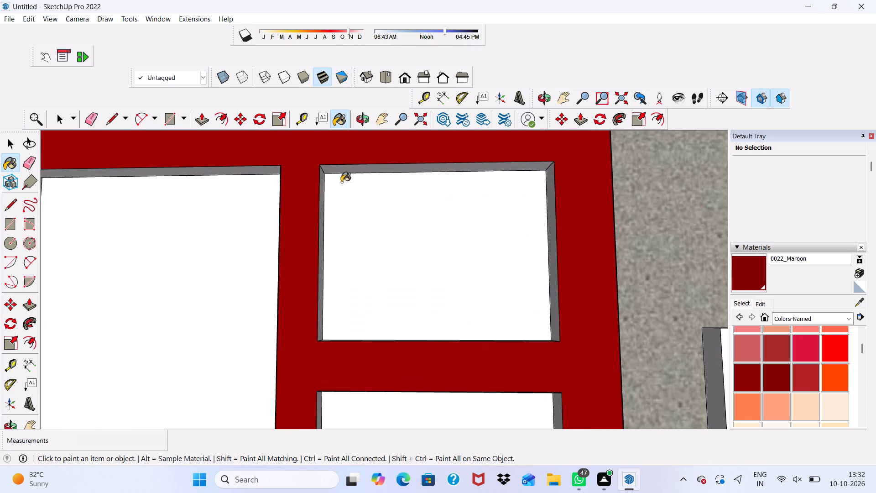
{"action": "left_click", "coordinate": [349, 167]}
{"action": "scroll", "coordinate": [328, 190], "scroll_direction": "up", "scroll_amount": 4}
{"action": "scroll", "coordinate": [315, 215], "scroll_direction": "down", "scroll_amount": 1}
{"action": "middle_click_drag", "start_coordinate": [312, 218], "coordinate": [236, 257]}
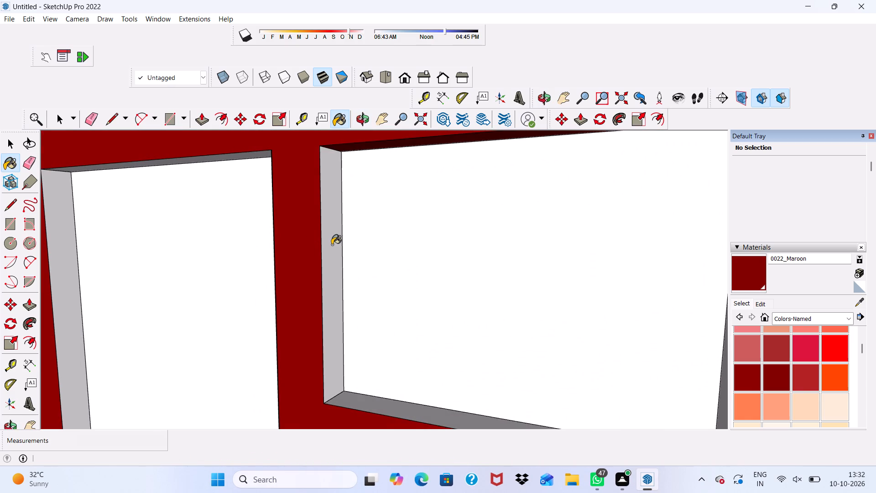
{"action": "left_click", "coordinate": [332, 245]}
{"action": "left_click", "coordinate": [361, 399]}
{"action": "scroll", "coordinate": [353, 341], "scroll_direction": "down", "scroll_amount": 6}
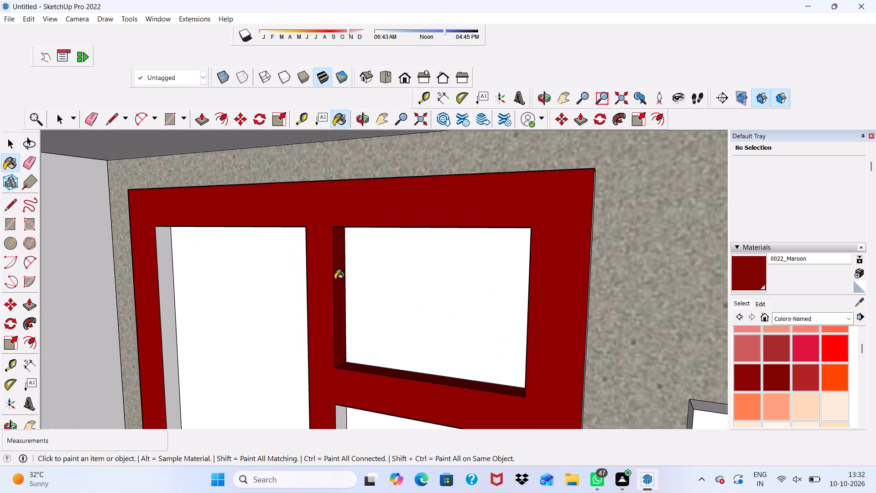
{"action": "scroll", "coordinate": [335, 279], "scroll_direction": "down", "scroll_amount": 2}
{"action": "middle_click_drag", "start_coordinate": [335, 279], "coordinate": [486, 264]}
{"action": "scroll", "coordinate": [495, 275], "scroll_direction": "up", "scroll_amount": 6}
{"action": "left_click", "coordinate": [496, 278]}
{"action": "scroll", "coordinate": [492, 278], "scroll_direction": "down", "scroll_amount": 11}
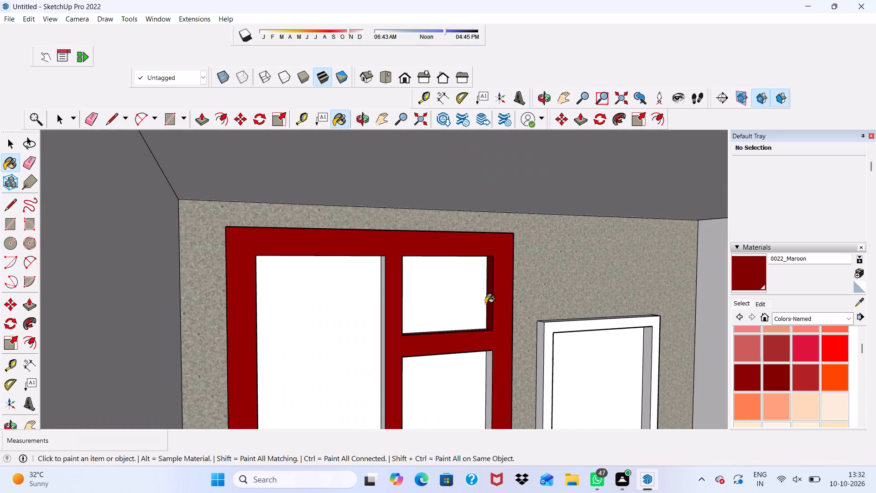
Paint the outer side and bottom reveals of the same window's large pane with 0022_Maroon.
{"action": "scroll", "coordinate": [485, 304], "scroll_direction": "down", "scroll_amount": 3}
{"action": "scroll", "coordinate": [456, 378], "scroll_direction": "up", "scroll_amount": 2}
{"action": "left_click", "coordinate": [407, 80]}
{"action": "scroll", "coordinate": [396, 156], "scroll_direction": "down", "scroll_amount": 3}
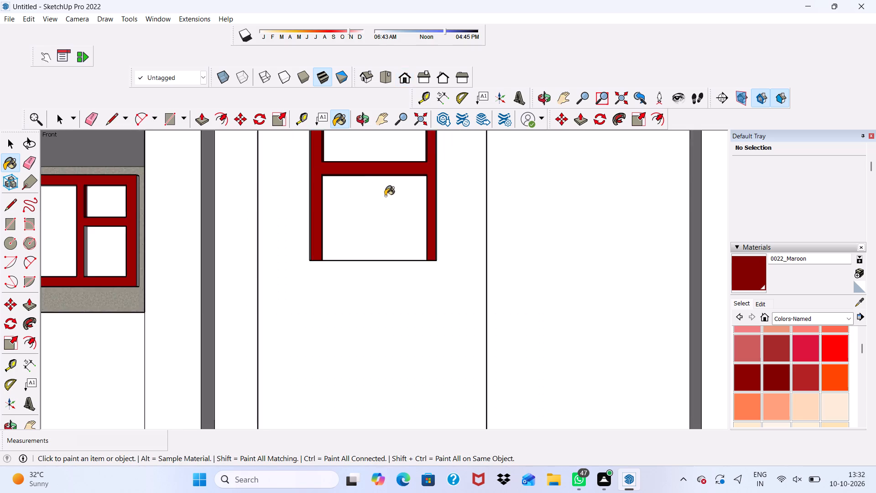
{"action": "scroll", "coordinate": [385, 196], "scroll_direction": "down", "scroll_amount": 4}
{"action": "scroll", "coordinate": [370, 252], "scroll_direction": "up", "scroll_amount": 4}
{"action": "scroll", "coordinate": [0, 225], "scroll_direction": "down", "scroll_amount": 20}
{"action": "scroll", "coordinate": [0, 225], "scroll_direction": "down", "scroll_amount": 2}
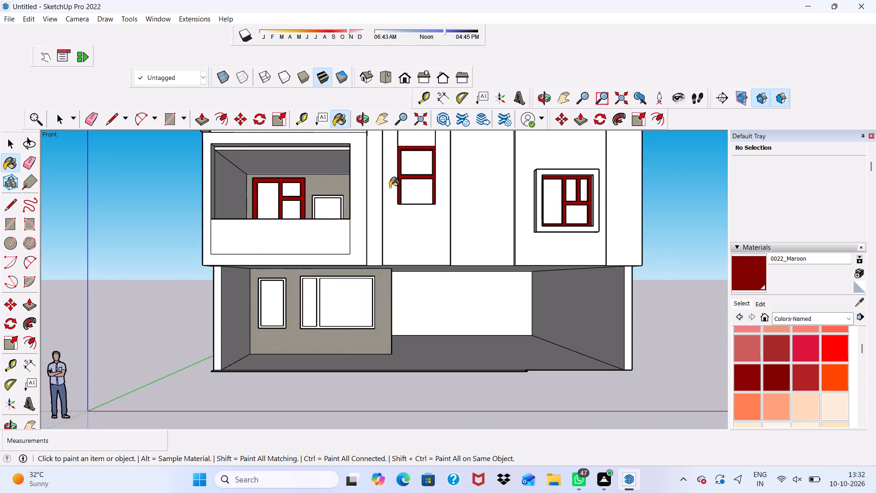
{"action": "scroll", "coordinate": [293, 178], "scroll_direction": "up", "scroll_amount": 11}
{"action": "middle_click_drag", "start_coordinate": [308, 239], "coordinate": [282, 310]}
{"action": "scroll", "coordinate": [273, 261], "scroll_direction": "up", "scroll_amount": 10}
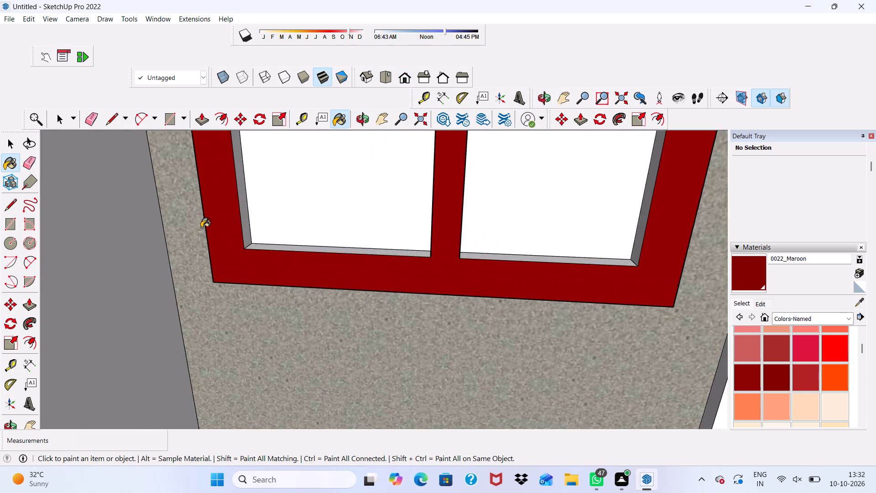
{"action": "scroll", "coordinate": [201, 228], "scroll_direction": "up", "scroll_amount": 4}
{"action": "left_click", "coordinate": [250, 232]}
{"action": "scroll", "coordinate": [259, 242], "scroll_direction": "up", "scroll_amount": 2}
{"action": "left_click", "coordinate": [275, 256]}
Paint the central-bar side reveal of the window's lower small pane with 0022_Maroon.
{"action": "scroll", "coordinate": [279, 249], "scroll_direction": "down", "scroll_amount": 2}
{"action": "middle_click_drag", "start_coordinate": [290, 246], "coordinate": [407, 202]}
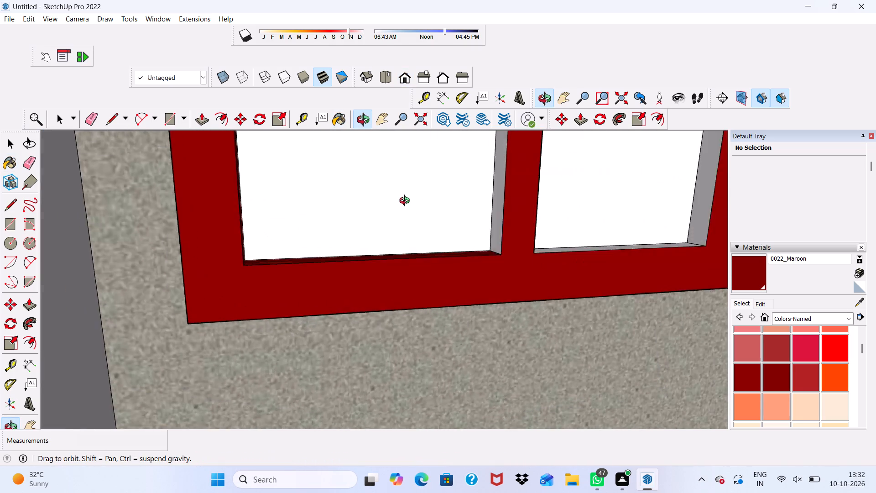
{"action": "middle_click_drag", "start_coordinate": [407, 202], "coordinate": [437, 199]}
{"action": "left_click", "coordinate": [401, 76]}
{"action": "scroll", "coordinate": [396, 153], "scroll_direction": "down", "scroll_amount": 3}
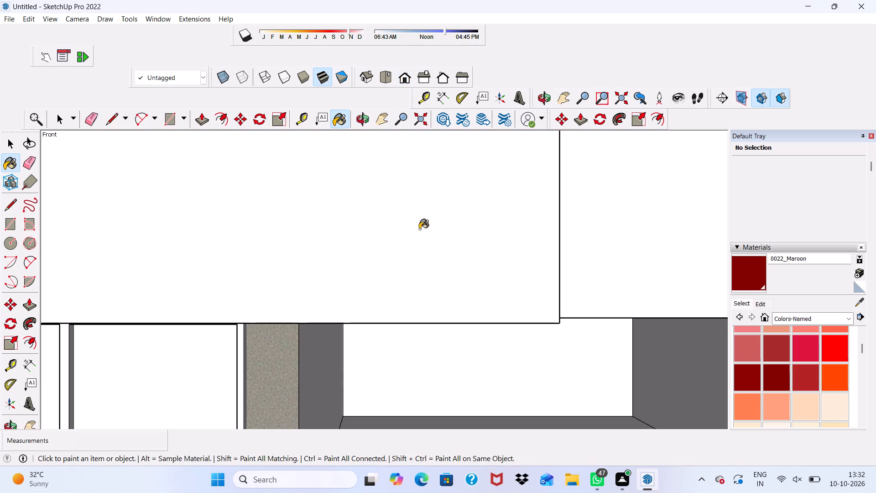
{"action": "scroll", "coordinate": [419, 229], "scroll_direction": "down", "scroll_amount": 5}
{"action": "scroll", "coordinate": [417, 219], "scroll_direction": "up", "scroll_amount": 6}
{"action": "scroll", "coordinate": [417, 219], "scroll_direction": "down", "scroll_amount": 18}
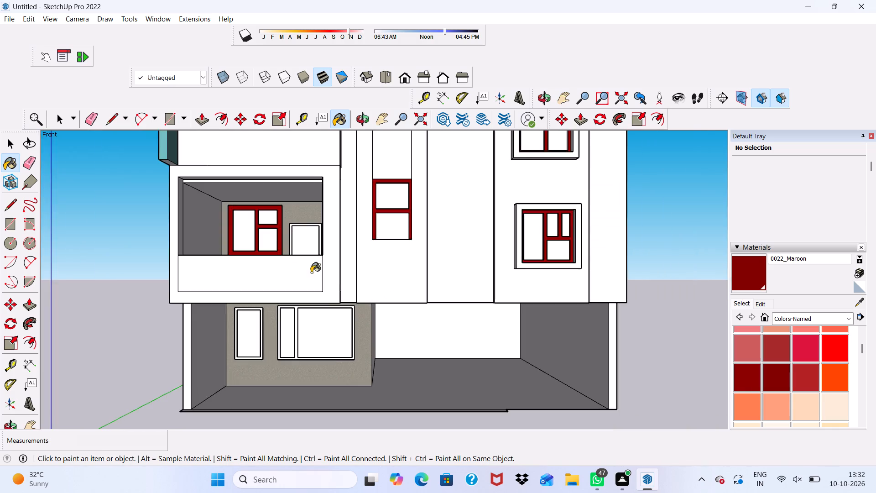
{"action": "scroll", "coordinate": [259, 217], "scroll_direction": "up", "scroll_amount": 14}
{"action": "scroll", "coordinate": [285, 283], "scroll_direction": "up", "scroll_amount": 3}
{"action": "scroll", "coordinate": [286, 284], "scroll_direction": "down", "scroll_amount": 2}
{"action": "middle_click_drag", "start_coordinate": [272, 286], "coordinate": [222, 301]}
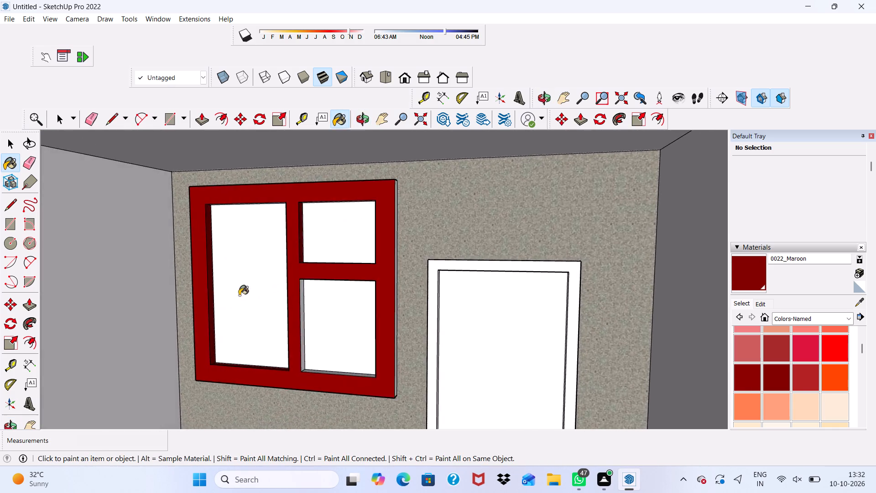
{"action": "scroll", "coordinate": [296, 297], "scroll_direction": "up", "scroll_amount": 8}
{"action": "left_click", "coordinate": [305, 315]}
{"action": "scroll", "coordinate": [276, 269], "scroll_direction": "down", "scroll_amount": 3}
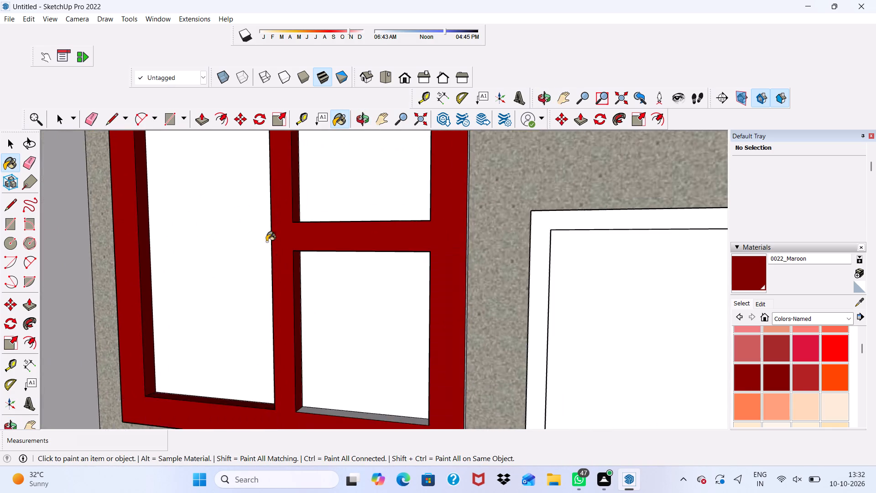
Paint the bottom and outer side reveals of the window's lower small pane with 0022_Maroon.
{"action": "scroll", "coordinate": [266, 241], "scroll_direction": "down", "scroll_amount": 6}
{"action": "middle_click_drag", "start_coordinate": [284, 259], "coordinate": [391, 347]}
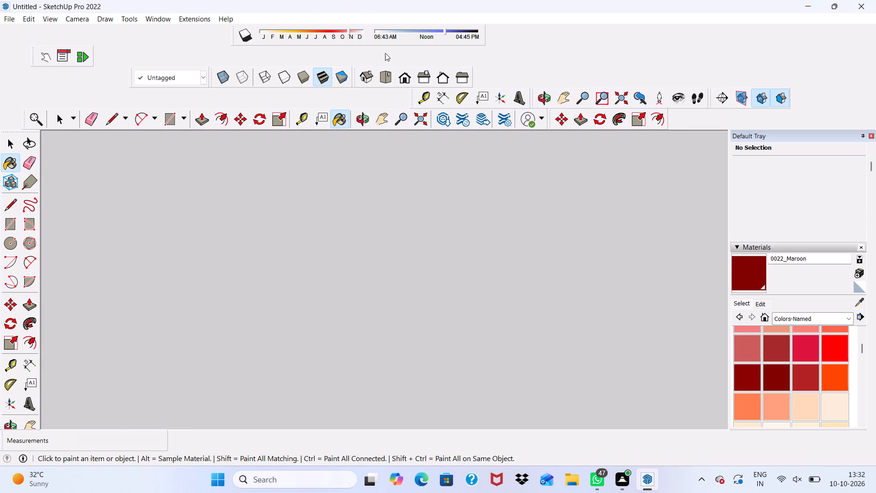
{"action": "left_click", "coordinate": [407, 78]}
{"action": "scroll", "coordinate": [423, 142], "scroll_direction": "down", "scroll_amount": 20}
{"action": "scroll", "coordinate": [423, 142], "scroll_direction": "down", "scroll_amount": 3}
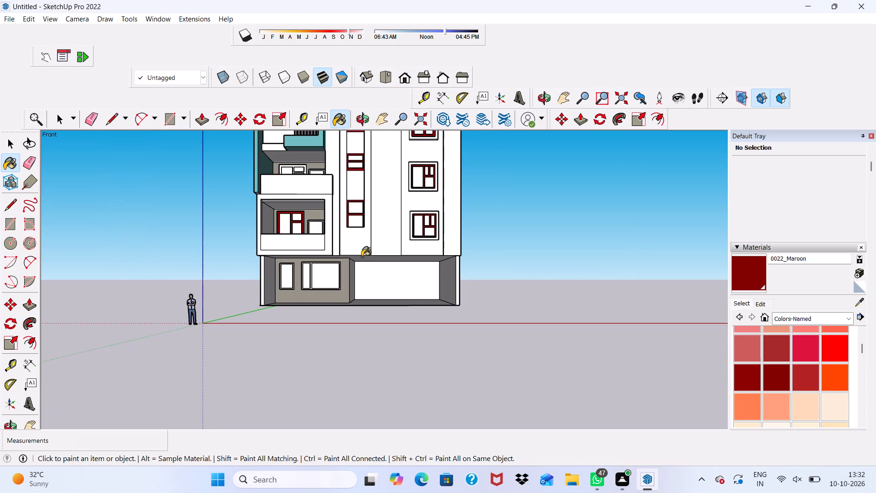
{"action": "scroll", "coordinate": [282, 234], "scroll_direction": "up", "scroll_amount": 8}
{"action": "middle_click_drag", "start_coordinate": [309, 225], "coordinate": [318, 262]}
{"action": "scroll", "coordinate": [319, 237], "scroll_direction": "up", "scroll_amount": 12}
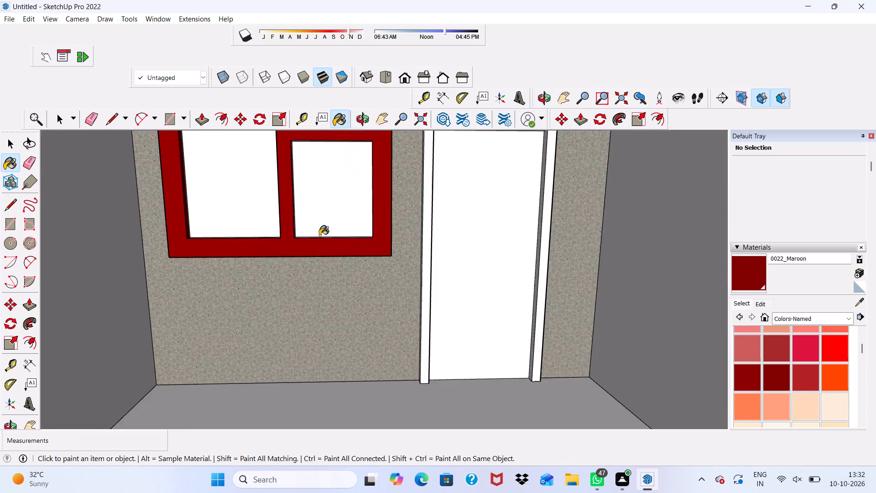
{"action": "scroll", "coordinate": [319, 236], "scroll_direction": "up", "scroll_amount": 7}
{"action": "middle_click_drag", "start_coordinate": [319, 236], "coordinate": [323, 272]}
{"action": "scroll", "coordinate": [306, 225], "scroll_direction": "up", "scroll_amount": 1}
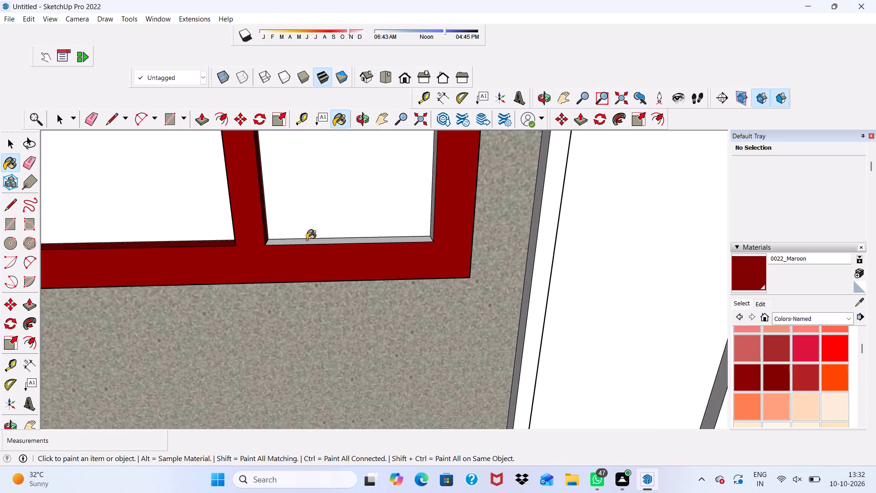
{"action": "left_click", "coordinate": [307, 240]}
{"action": "middle_click_drag", "start_coordinate": [315, 226], "coordinate": [394, 196]}
{"action": "left_click", "coordinate": [418, 195]}
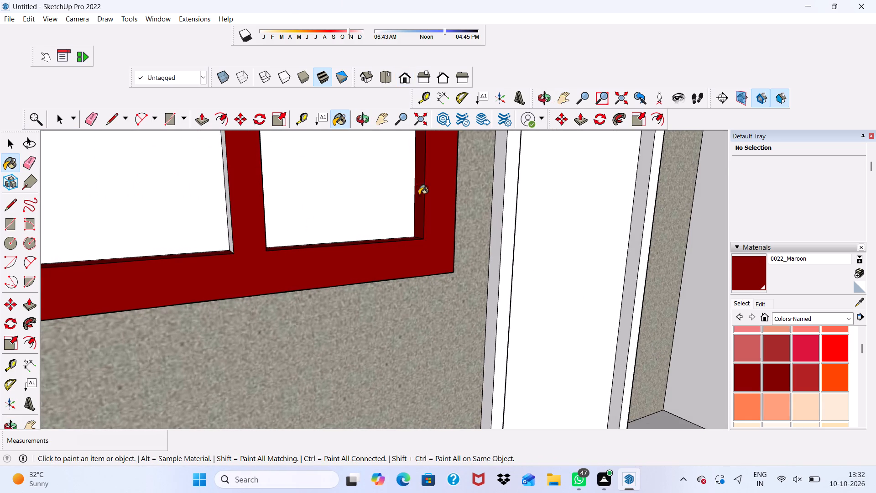
Paint the central-bar side reveal of the window's large pane with 0022_Maroon.
{"action": "scroll", "coordinate": [235, 199], "scroll_direction": "up", "scroll_amount": 1}
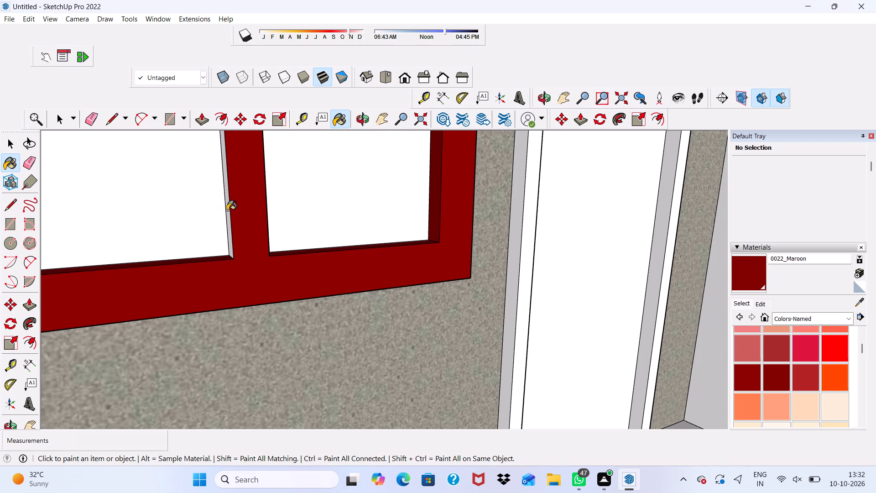
{"action": "left_click", "coordinate": [227, 210]}
{"action": "scroll", "coordinate": [228, 210], "scroll_direction": "down", "scroll_amount": 16}
{"action": "middle_click_drag", "start_coordinate": [249, 158], "coordinate": [209, 177]}
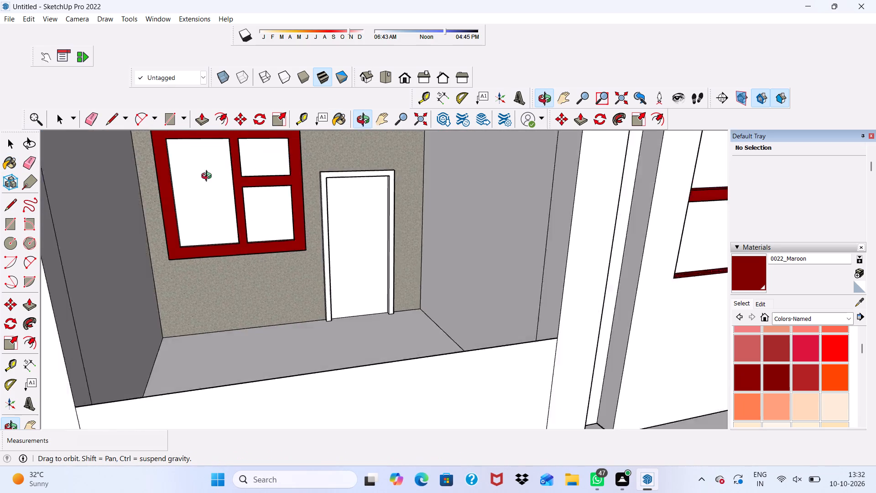
Paint the outer side edge of the lower balcony's window frame, facing the door, with 0022_Maroon.
{"action": "middle_click_drag", "start_coordinate": [209, 177], "coordinate": [123, 180]}
{"action": "scroll", "coordinate": [218, 148], "scroll_direction": "up", "scroll_amount": 12}
{"action": "scroll", "coordinate": [295, 183], "scroll_direction": "up", "scroll_amount": 6}
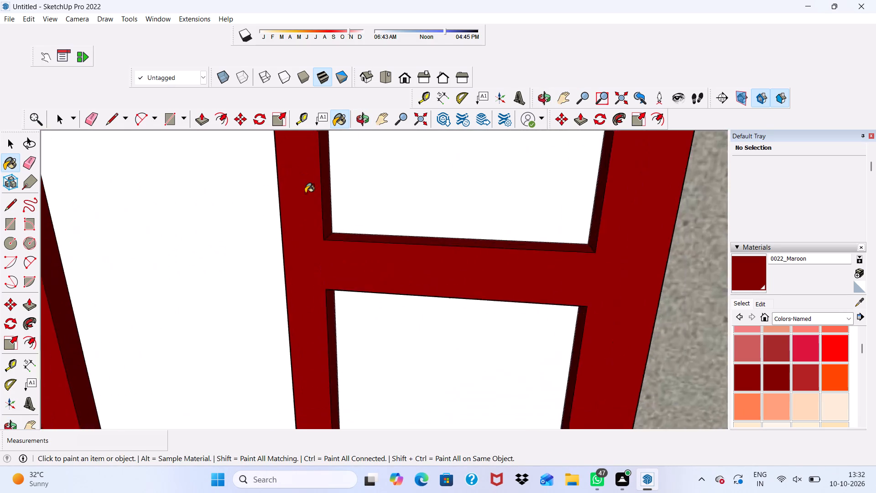
{"action": "scroll", "coordinate": [305, 193], "scroll_direction": "up", "scroll_amount": 1}
{"action": "scroll", "coordinate": [303, 192], "scroll_direction": "down", "scroll_amount": 10}
{"action": "scroll", "coordinate": [386, 168], "scroll_direction": "up", "scroll_amount": 1}
{"action": "middle_click_drag", "start_coordinate": [386, 168], "coordinate": [326, 177]}
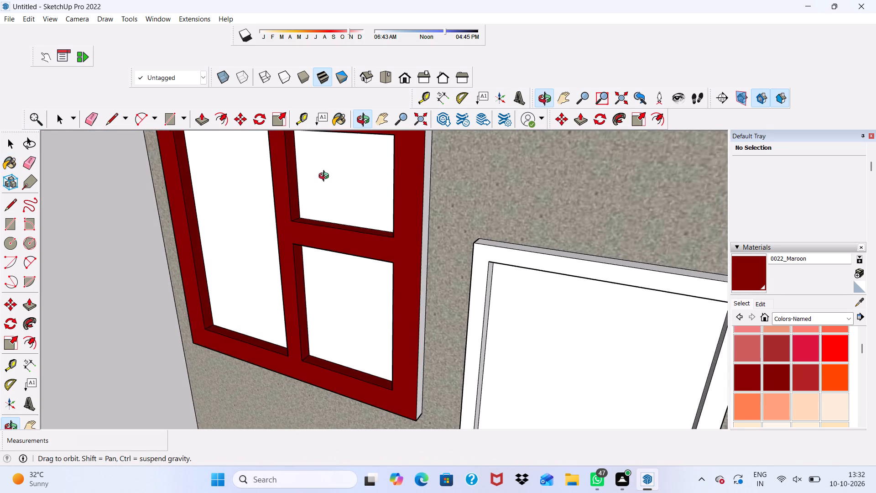
{"action": "middle_click_drag", "start_coordinate": [326, 177], "coordinate": [327, 177]}
{"action": "scroll", "coordinate": [435, 189], "scroll_direction": "up", "scroll_amount": 6}
{"action": "left_click", "coordinate": [419, 195]}
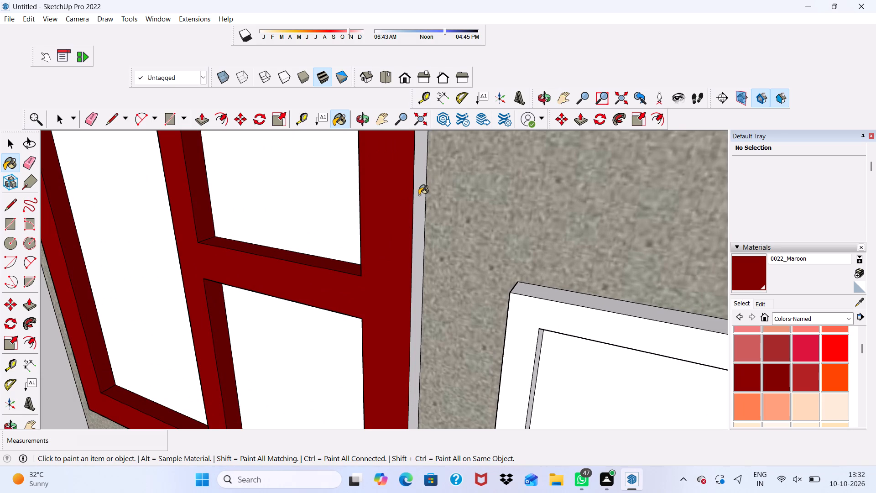
{"action": "scroll", "coordinate": [419, 197], "scroll_direction": "down", "scroll_amount": 10}
Paint the top outer edge of the same window frame with 0022_Maroon.
{"action": "left_click", "coordinate": [403, 73]}
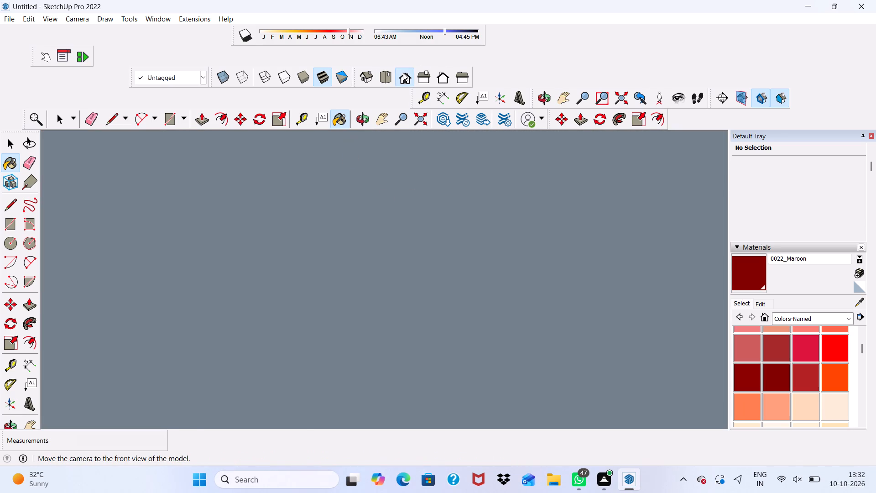
{"action": "scroll", "coordinate": [410, 165], "scroll_direction": "down", "scroll_amount": 20}
{"action": "scroll", "coordinate": [410, 165], "scroll_direction": "down", "scroll_amount": 10}
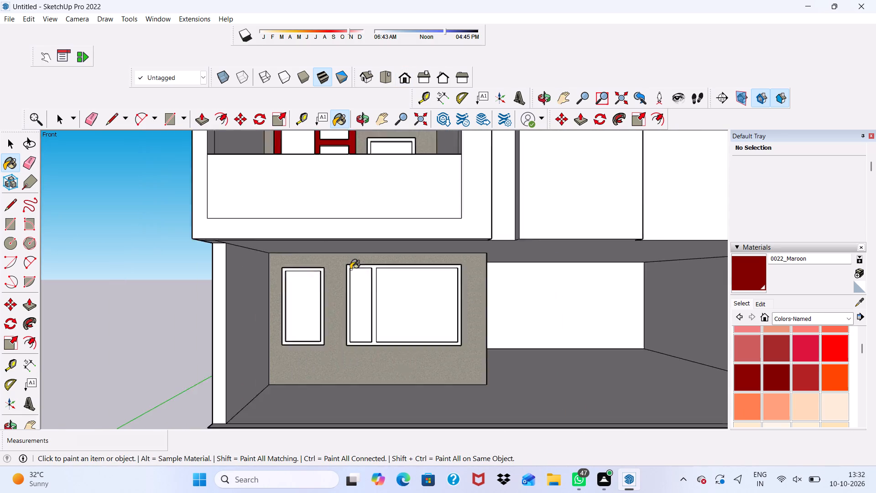
{"action": "scroll", "coordinate": [350, 269], "scroll_direction": "down", "scroll_amount": 7}
{"action": "scroll", "coordinate": [330, 178], "scroll_direction": "up", "scroll_amount": 15}
{"action": "middle_click_drag", "start_coordinate": [334, 202], "coordinate": [311, 227]}
{"action": "scroll", "coordinate": [311, 227], "scroll_direction": "up", "scroll_amount": 15}
{"action": "middle_click_drag", "start_coordinate": [331, 199], "coordinate": [286, 214]}
{"action": "scroll", "coordinate": [286, 214], "scroll_direction": "up", "scroll_amount": 7}
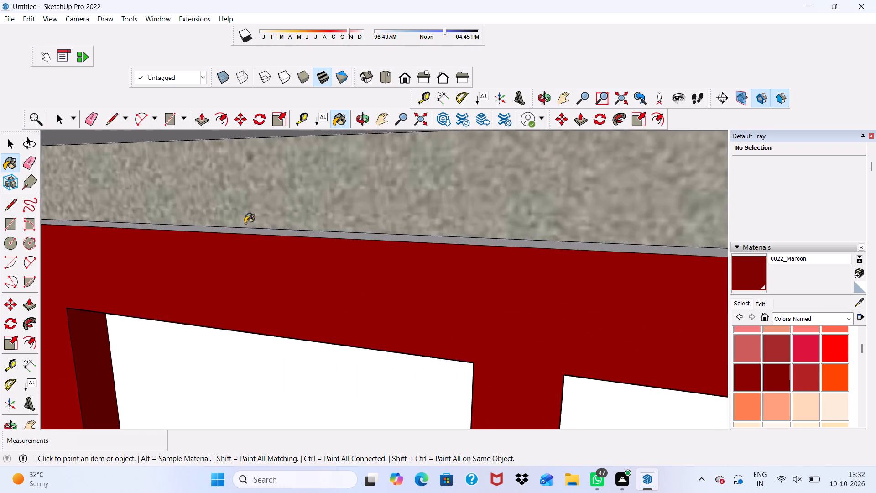
{"action": "scroll", "coordinate": [245, 223], "scroll_direction": "up", "scroll_amount": 5}
{"action": "left_click", "coordinate": [219, 226]}
Paint the top reveal of the same window's large pane with 0022_Maroon.
{"action": "scroll", "coordinate": [219, 226], "scroll_direction": "down", "scroll_amount": 12}
{"action": "middle_click_drag", "start_coordinate": [242, 234], "coordinate": [225, 193]}
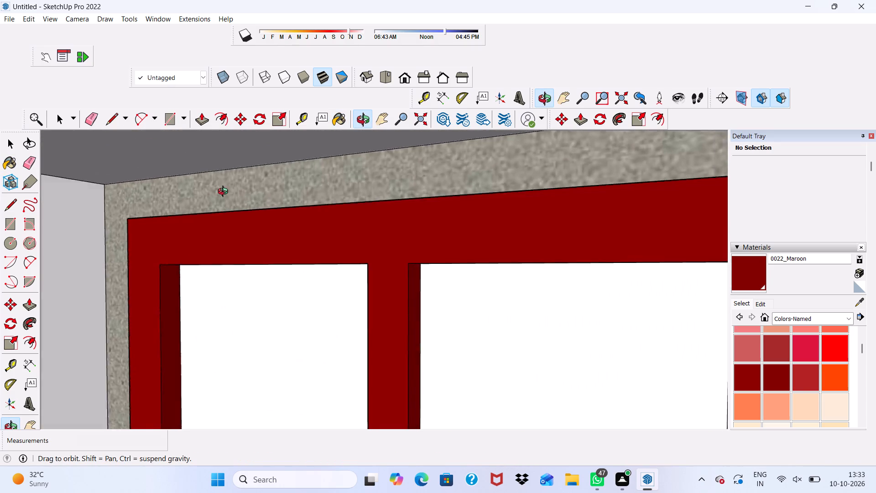
{"action": "middle_click_drag", "start_coordinate": [225, 193], "coordinate": [350, 107]}
{"action": "scroll", "coordinate": [352, 117], "scroll_direction": "down", "scroll_amount": 1}
{"action": "scroll", "coordinate": [313, 202], "scroll_direction": "up", "scroll_amount": 7}
{"action": "left_click", "coordinate": [236, 253]}
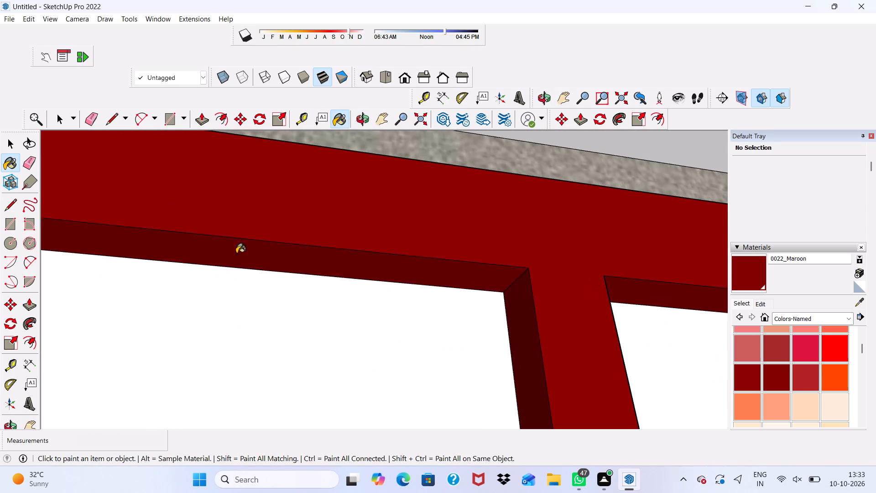
{"action": "scroll", "coordinate": [236, 253], "scroll_direction": "down", "scroll_amount": 20}
{"action": "scroll", "coordinate": [236, 253], "scroll_direction": "down", "scroll_amount": 4}
{"action": "scroll", "coordinate": [297, 260], "scroll_direction": "up", "scroll_amount": 3}
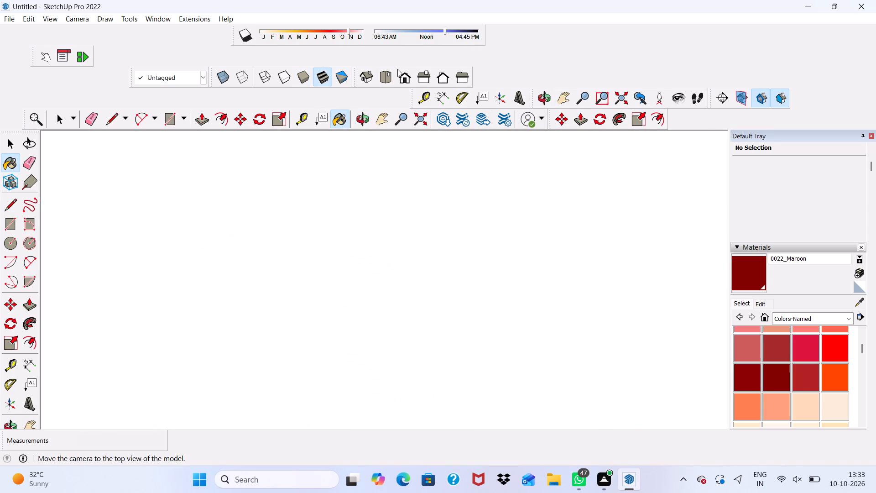
Paint the top reveal of the same window's lower small pane with 0022_Maroon.
{"action": "left_click", "coordinate": [405, 77]}
{"action": "scroll", "coordinate": [333, 156], "scroll_direction": "down", "scroll_amount": 5}
{"action": "scroll", "coordinate": [234, 193], "scroll_direction": "down", "scroll_amount": 10}
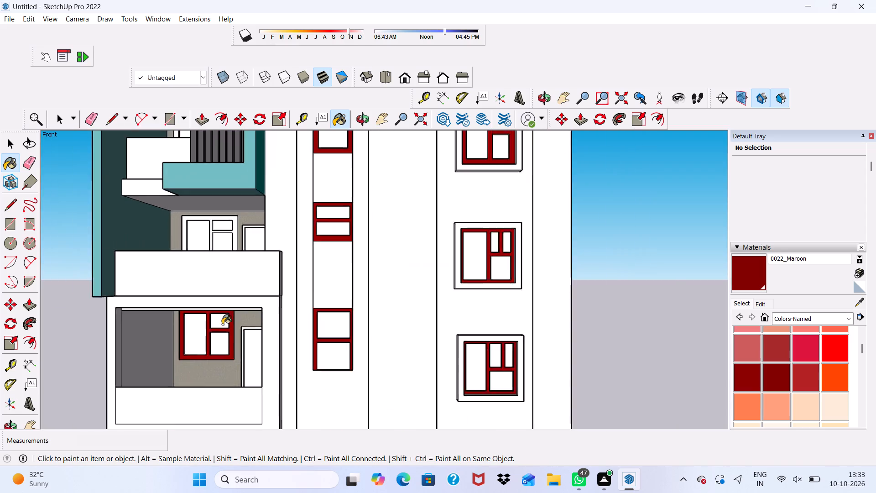
{"action": "scroll", "coordinate": [222, 325], "scroll_direction": "up", "scroll_amount": 7}
{"action": "scroll", "coordinate": [222, 325], "scroll_direction": "down", "scroll_amount": 3}
{"action": "scroll", "coordinate": [213, 369], "scroll_direction": "up", "scroll_amount": 6}
{"action": "scroll", "coordinate": [213, 369], "scroll_direction": "down", "scroll_amount": 1}
{"action": "middle_click_drag", "start_coordinate": [213, 369], "coordinate": [220, 315]}
{"action": "scroll", "coordinate": [220, 315], "scroll_direction": "up", "scroll_amount": 6}
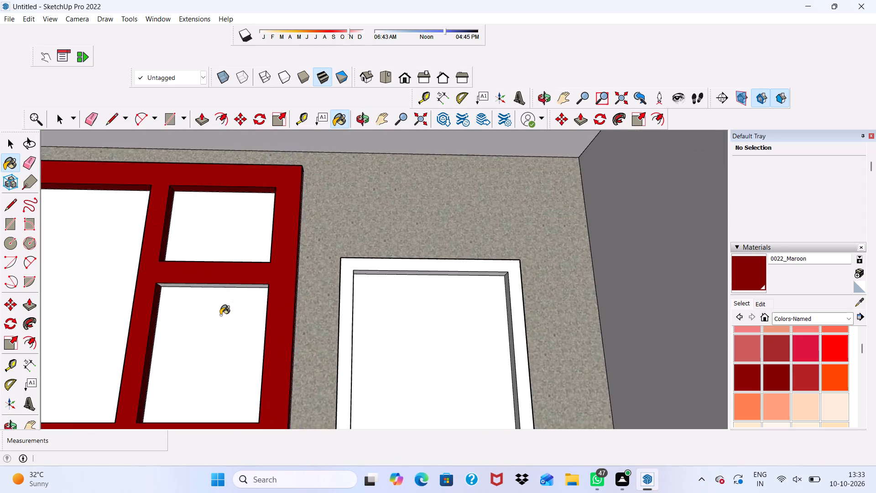
{"action": "scroll", "coordinate": [220, 315], "scroll_direction": "up", "scroll_amount": 8}
{"action": "left_click", "coordinate": [225, 278]}
Paint the front face of the door frame beside this window with 0022_Maroon.
{"action": "scroll", "coordinate": [216, 280], "scroll_direction": "down", "scroll_amount": 3}
{"action": "middle_click_drag", "start_coordinate": [205, 284], "coordinate": [167, 298]}
{"action": "scroll", "coordinate": [157, 294], "scroll_direction": "up", "scroll_amount": 1}
{"action": "scroll", "coordinate": [194, 291], "scroll_direction": "down", "scroll_amount": 6}
{"action": "scroll", "coordinate": [194, 247], "scroll_direction": "down", "scroll_amount": 5}
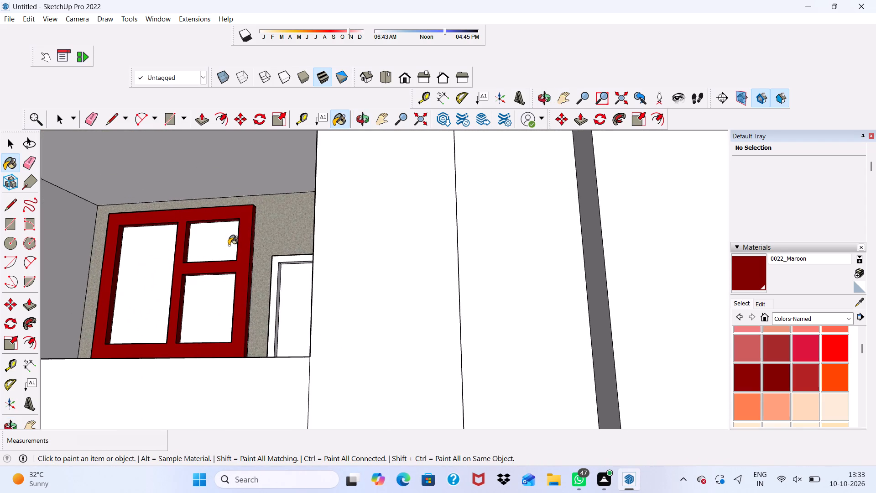
{"action": "middle_click_drag", "start_coordinate": [238, 274], "coordinate": [289, 330]}
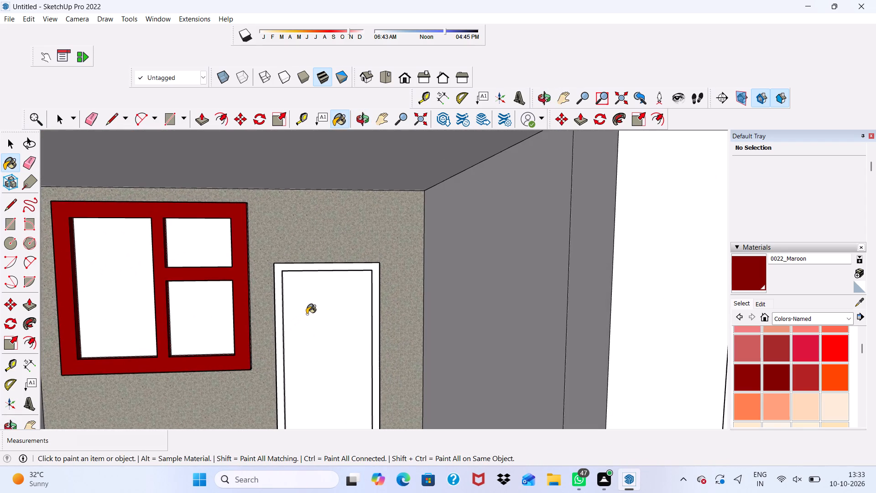
{"action": "scroll", "coordinate": [314, 314], "scroll_direction": "up", "scroll_amount": 8}
{"action": "scroll", "coordinate": [219, 246], "scroll_direction": "up", "scroll_amount": 4}
{"action": "left_click", "coordinate": [234, 240]}
{"action": "scroll", "coordinate": [234, 239], "scroll_direction": "down", "scroll_amount": 5}
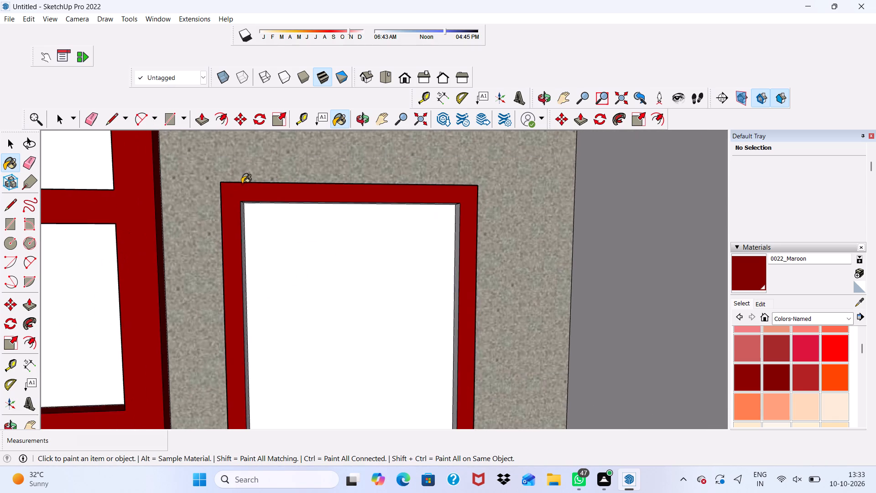
Paint the door frame's far-side inner reveal and its outer edge facing the window with 0022_Maroon.
{"action": "scroll", "coordinate": [311, 194], "scroll_direction": "down", "scroll_amount": 13}
{"action": "middle_click_drag", "start_coordinate": [223, 232], "coordinate": [157, 232]}
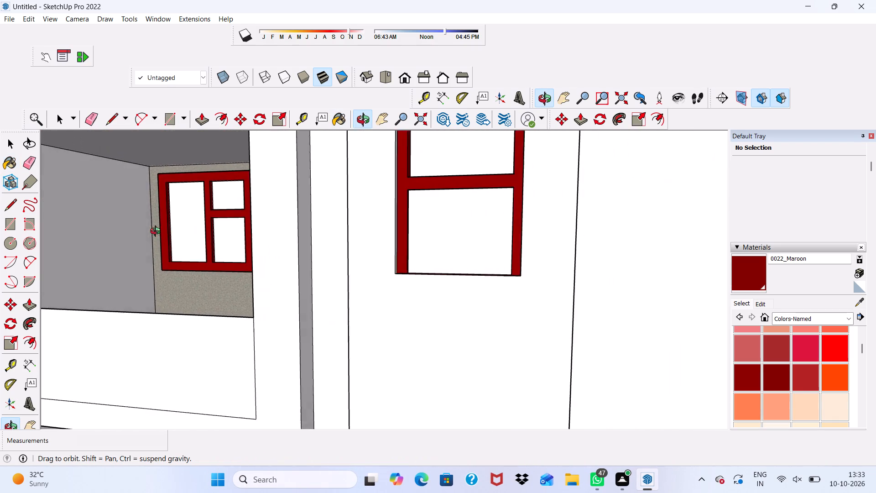
{"action": "middle_click_drag", "start_coordinate": [157, 232], "coordinate": [317, 226]}
{"action": "scroll", "coordinate": [331, 257], "scroll_direction": "up", "scroll_amount": 15}
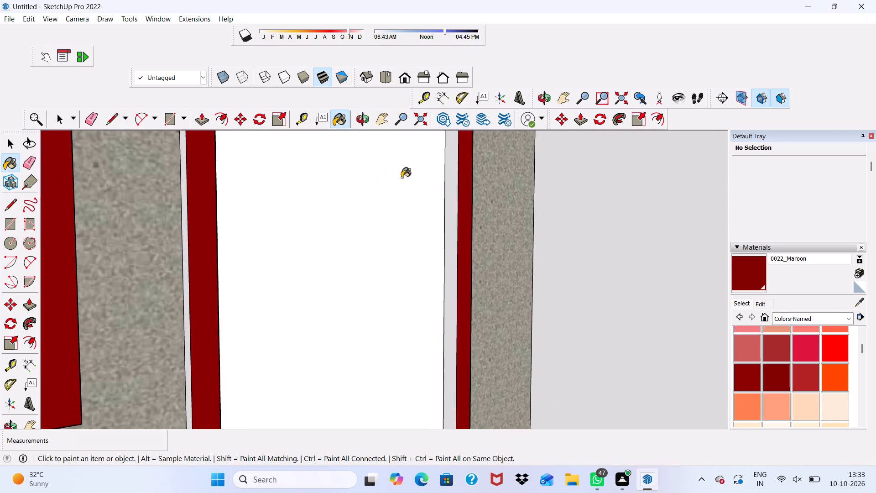
{"action": "scroll", "coordinate": [401, 178], "scroll_direction": "up", "scroll_amount": 1}
{"action": "left_click", "coordinate": [460, 199]}
{"action": "scroll", "coordinate": [404, 192], "scroll_direction": "down", "scroll_amount": 6}
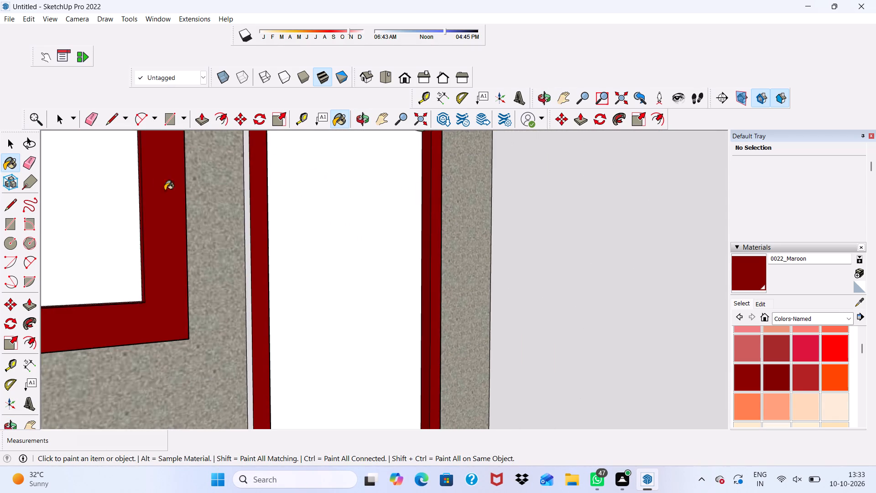
{"action": "scroll", "coordinate": [254, 184], "scroll_direction": "up", "scroll_amount": 6}
{"action": "left_click", "coordinate": [243, 193]}
{"action": "scroll", "coordinate": [242, 191], "scroll_direction": "down", "scroll_amount": 12}
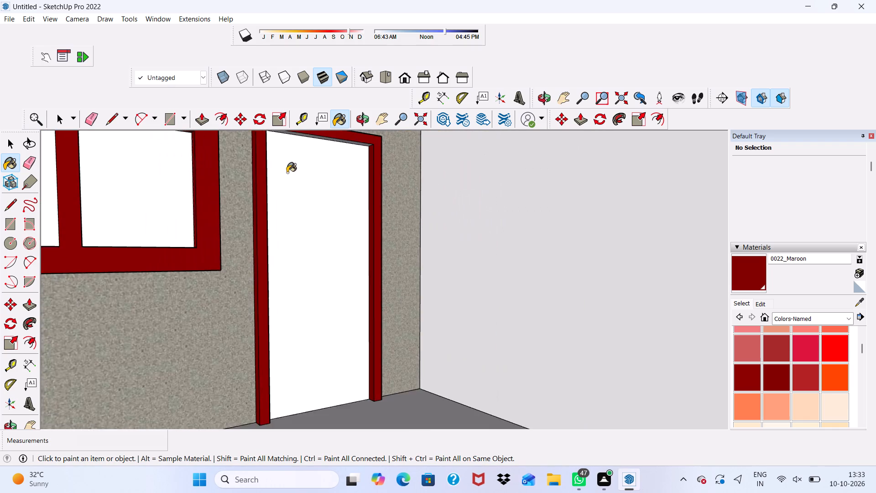
Paint the door frame's top reveal and window-side inner reveal with 0022_Maroon.
{"action": "scroll", "coordinate": [287, 173], "scroll_direction": "down", "scroll_amount": 2}
{"action": "middle_click_drag", "start_coordinate": [267, 150], "coordinate": [189, 171]}
{"action": "scroll", "coordinate": [269, 138], "scroll_direction": "up", "scroll_amount": 4}
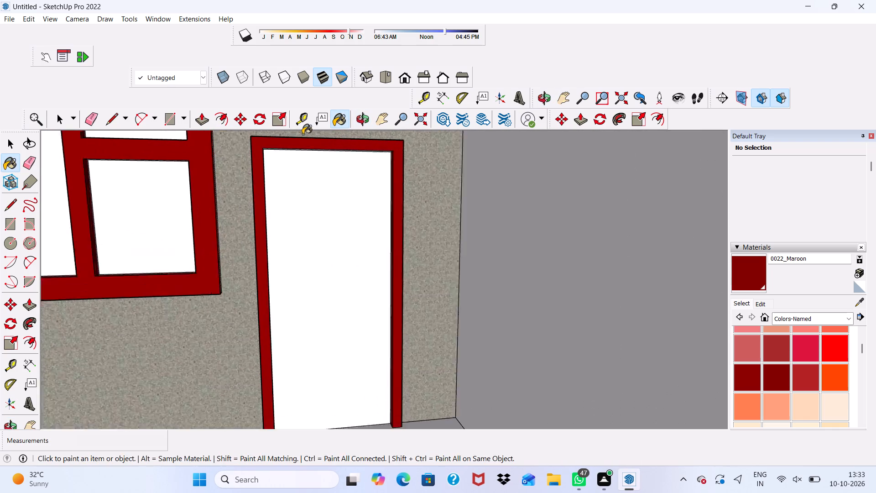
{"action": "scroll", "coordinate": [302, 134], "scroll_direction": "up", "scroll_amount": 4}
{"action": "middle_click_drag", "start_coordinate": [300, 154], "coordinate": [276, 105]}
{"action": "scroll", "coordinate": [290, 185], "scroll_direction": "up", "scroll_amount": 11}
{"action": "left_click", "coordinate": [275, 163]}
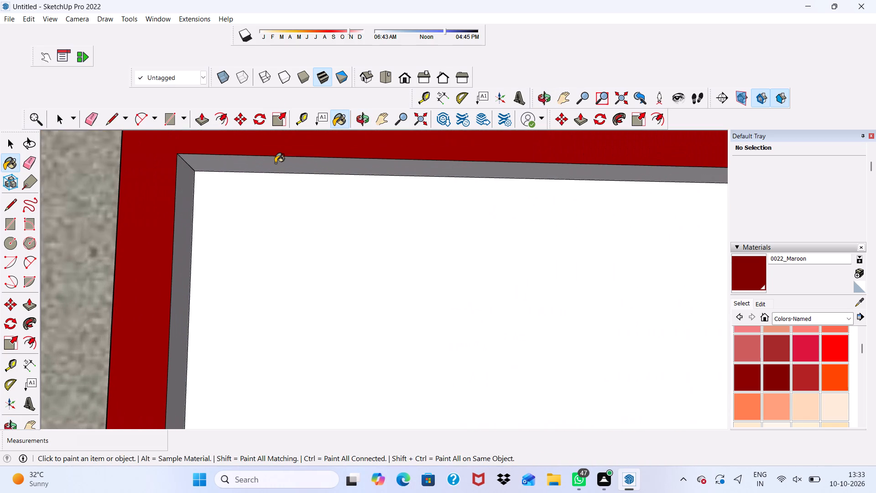
{"action": "left_click", "coordinate": [186, 209]}
{"action": "scroll", "coordinate": [179, 203], "scroll_direction": "down", "scroll_amount": 5}
Paint the front face of the window frame on the balcony one floor above with 0022_Maroon.
{"action": "middle_click_drag", "start_coordinate": [285, 160], "coordinate": [302, 155]}
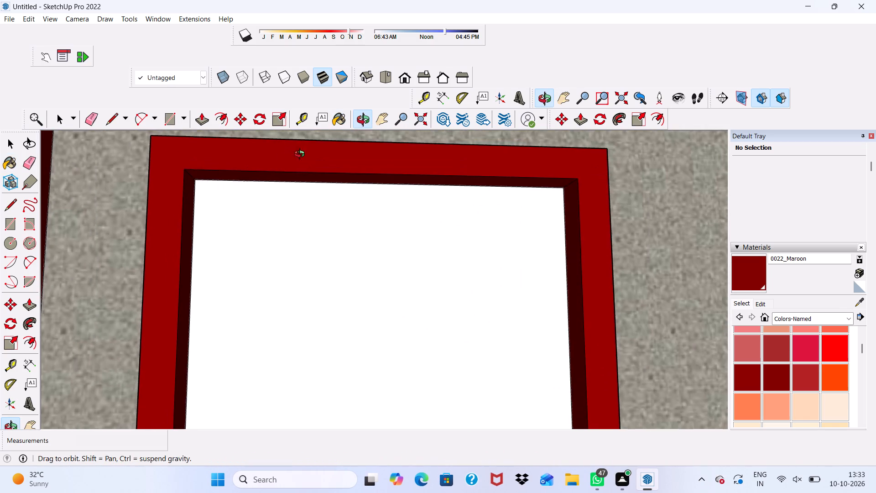
{"action": "middle_click_drag", "start_coordinate": [302, 155], "coordinate": [370, 185]}
{"action": "scroll", "coordinate": [383, 215], "scroll_direction": "up", "scroll_amount": 1}
{"action": "scroll", "coordinate": [280, 204], "scroll_direction": "down", "scroll_amount": 5}
{"action": "scroll", "coordinate": [194, 191], "scroll_direction": "down", "scroll_amount": 18}
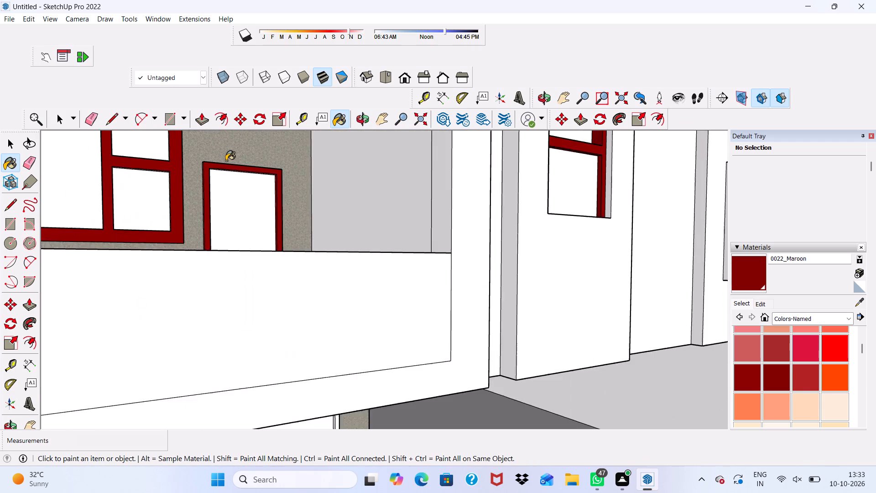
{"action": "middle_click_drag", "start_coordinate": [225, 169], "coordinate": [167, 253]}
{"action": "scroll", "coordinate": [222, 181], "scroll_direction": "down", "scroll_amount": 1}
{"action": "scroll", "coordinate": [162, 242], "scroll_direction": "up", "scroll_amount": 1}
{"action": "scroll", "coordinate": [161, 235], "scroll_direction": "down", "scroll_amount": 16}
{"action": "scroll", "coordinate": [160, 212], "scroll_direction": "up", "scroll_amount": 6}
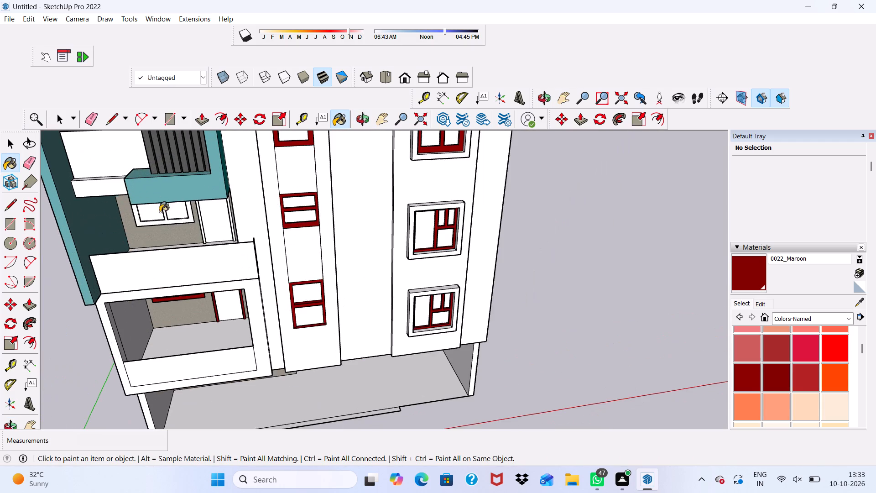
{"action": "scroll", "coordinate": [160, 212], "scroll_direction": "down", "scroll_amount": 1}
{"action": "middle_click_drag", "start_coordinate": [160, 255], "coordinate": [151, 184]}
{"action": "scroll", "coordinate": [151, 184], "scroll_direction": "up", "scroll_amount": 12}
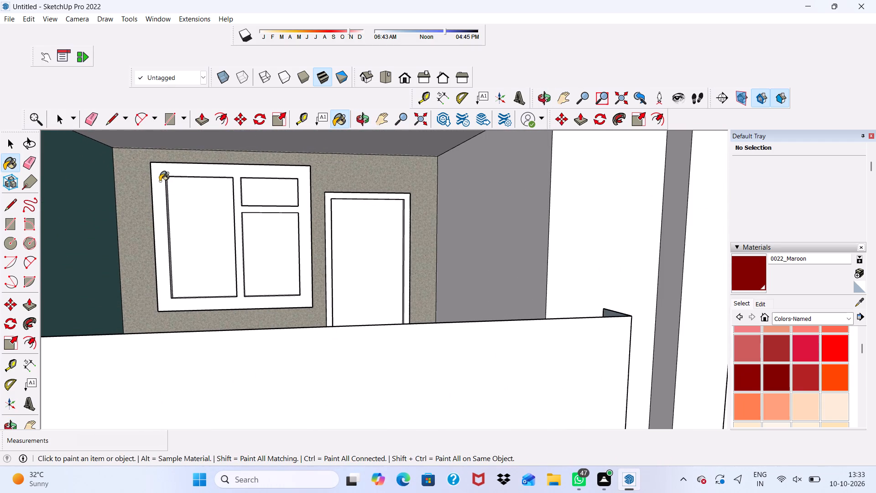
{"action": "left_click", "coordinate": [160, 181]}
Paint the outer side and bottom reveals of this upper window's large pane with 0022_Maroon.
{"action": "scroll", "coordinate": [185, 221], "scroll_direction": "up", "scroll_amount": 6}
{"action": "middle_click_drag", "start_coordinate": [182, 208], "coordinate": [94, 231]}
{"action": "scroll", "coordinate": [181, 228], "scroll_direction": "up", "scroll_amount": 5}
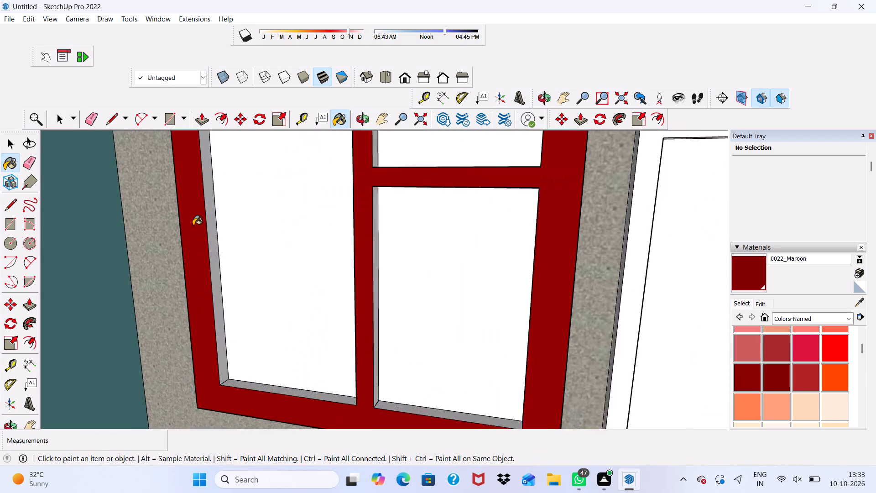
{"action": "scroll", "coordinate": [193, 226], "scroll_direction": "up", "scroll_amount": 1}
{"action": "left_click", "coordinate": [214, 219]}
{"action": "scroll", "coordinate": [235, 350], "scroll_direction": "up", "scroll_amount": 4}
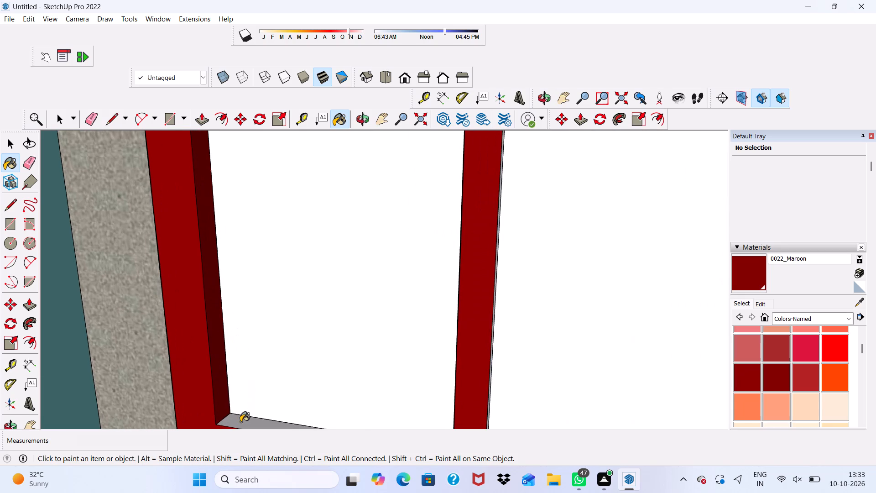
{"action": "left_click_drag", "start_coordinate": [239, 414], "coordinate": [239, 419]}
Paint the central-bar side and bottom reveals of the same window's lower small pane with 0022_Maroon.
{"action": "scroll", "coordinate": [212, 283], "scroll_direction": "down", "scroll_amount": 10}
{"action": "middle_click_drag", "start_coordinate": [233, 244], "coordinate": [189, 264]}
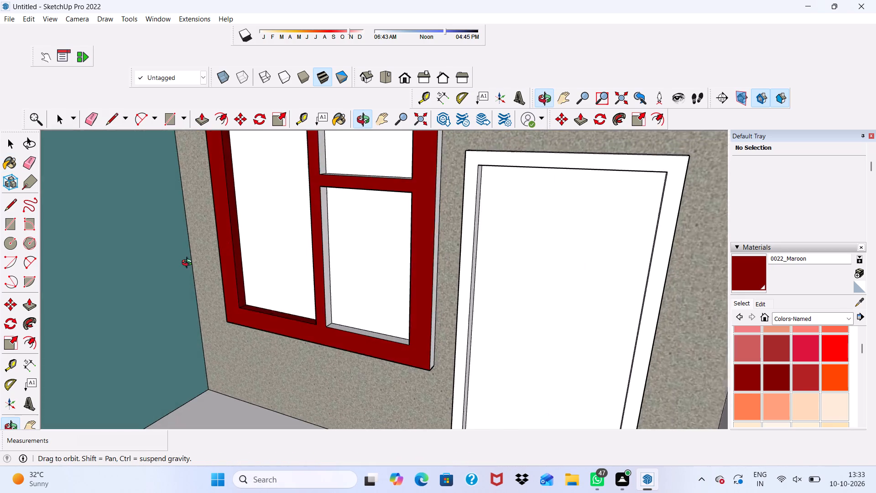
{"action": "middle_click_drag", "start_coordinate": [189, 264], "coordinate": [176, 266]}
{"action": "scroll", "coordinate": [274, 236], "scroll_direction": "up", "scroll_amount": 6}
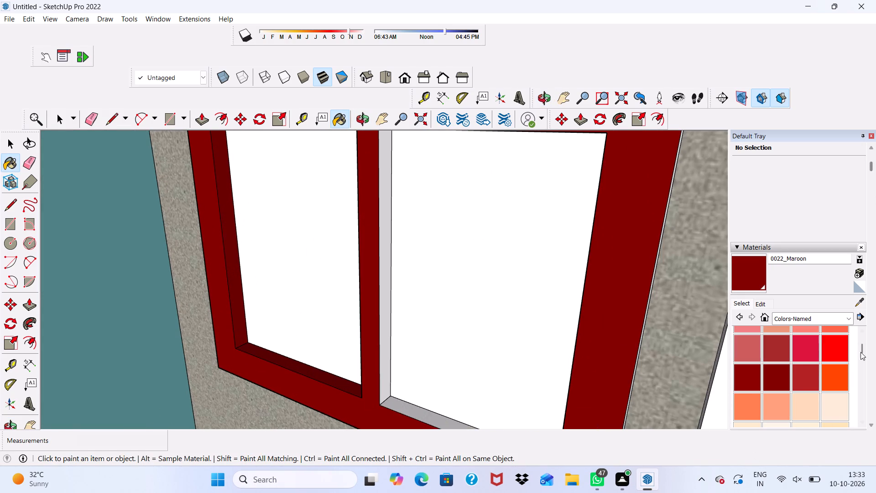
{"action": "scroll", "coordinate": [416, 329], "scroll_direction": "up", "scroll_amount": 4}
{"action": "left_click", "coordinate": [366, 282]}
{"action": "scroll", "coordinate": [379, 197], "scroll_direction": "down", "scroll_amount": 6}
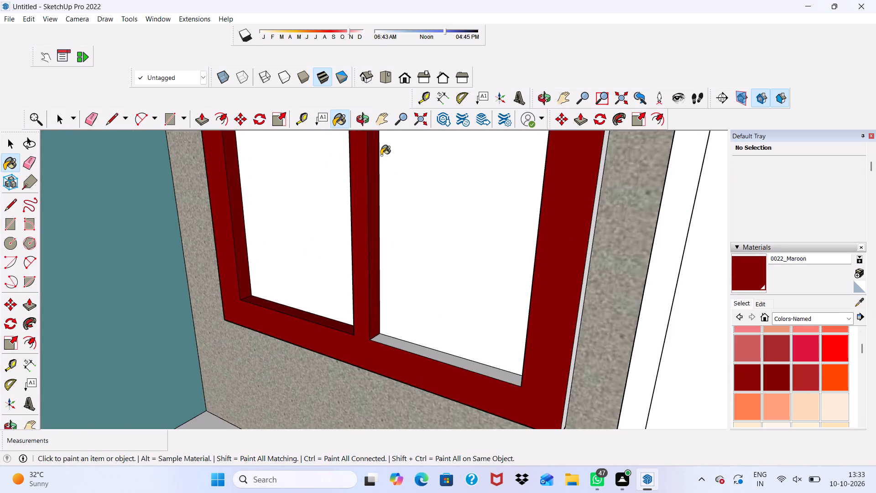
{"action": "scroll", "coordinate": [381, 155], "scroll_direction": "down", "scroll_amount": 3}
{"action": "scroll", "coordinate": [459, 391], "scroll_direction": "up", "scroll_amount": 10}
{"action": "left_click", "coordinate": [428, 301]}
{"action": "scroll", "coordinate": [380, 302], "scroll_direction": "down", "scroll_amount": 4}
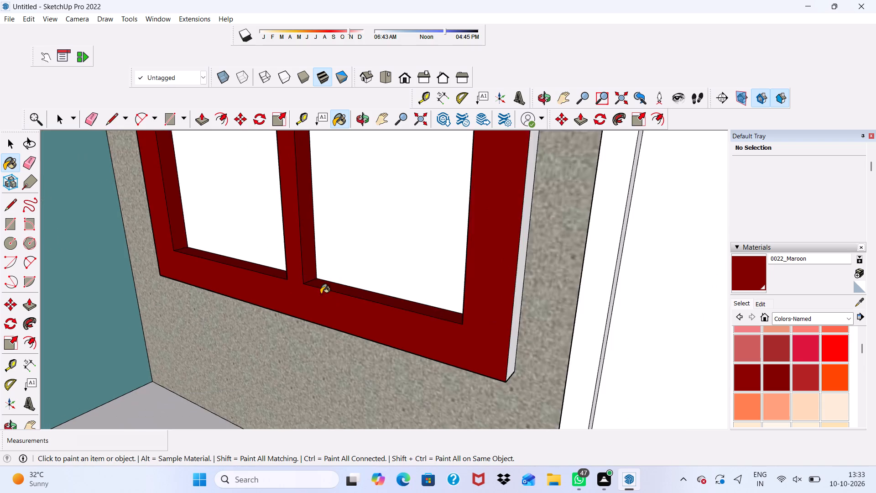
Paint the door-side outer edge of the upper balcony's window frame with 0022_Maroon.
{"action": "scroll", "coordinate": [321, 294], "scroll_direction": "down", "scroll_amount": 7}
{"action": "middle_click_drag", "start_coordinate": [338, 314], "coordinate": [270, 325]}
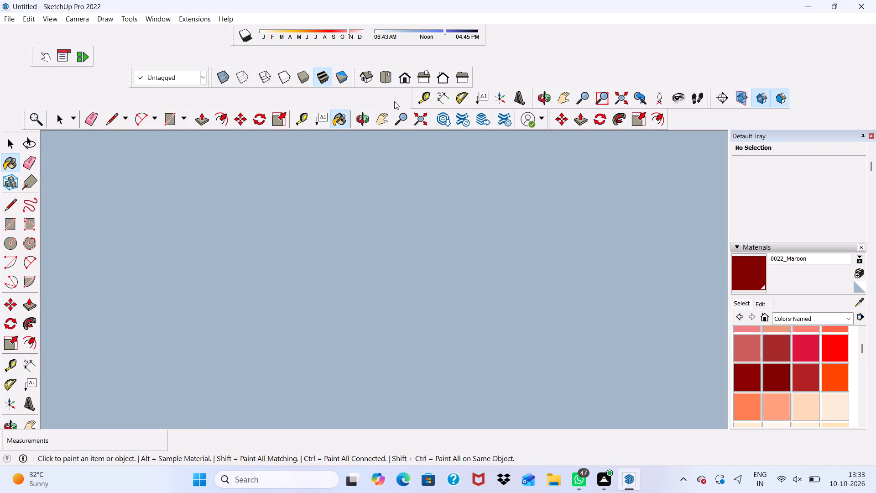
{"action": "left_click", "coordinate": [406, 82]}
{"action": "scroll", "coordinate": [406, 147], "scroll_direction": "down", "scroll_amount": 4}
{"action": "scroll", "coordinate": [476, 230], "scroll_direction": "up", "scroll_amount": 1}
{"action": "scroll", "coordinate": [473, 239], "scroll_direction": "down", "scroll_amount": 2}
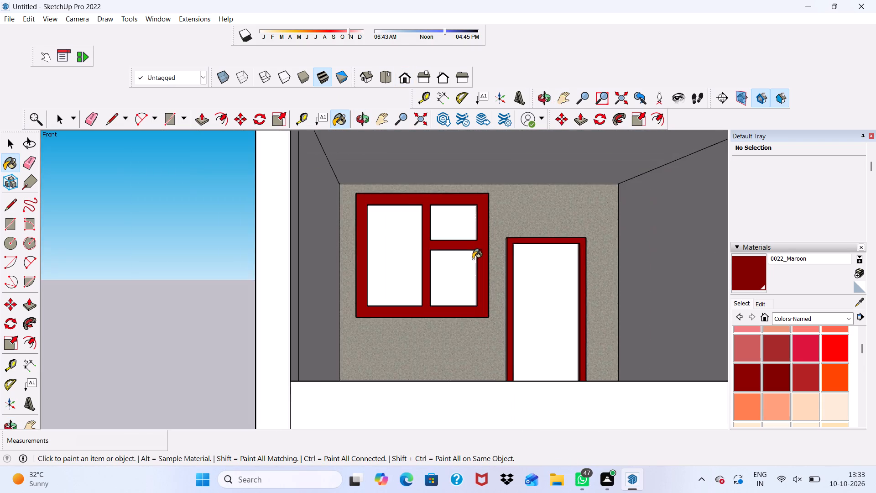
{"action": "scroll", "coordinate": [473, 259], "scroll_direction": "down", "scroll_amount": 15}
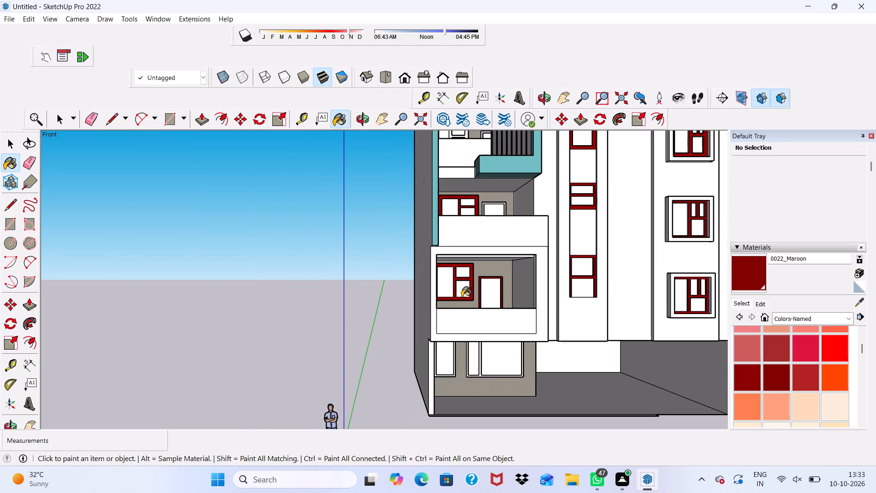
{"action": "scroll", "coordinate": [460, 198], "scroll_direction": "up", "scroll_amount": 5}
{"action": "scroll", "coordinate": [545, 239], "scroll_direction": "up", "scroll_amount": 5}
{"action": "scroll", "coordinate": [542, 203], "scroll_direction": "down", "scroll_amount": 8}
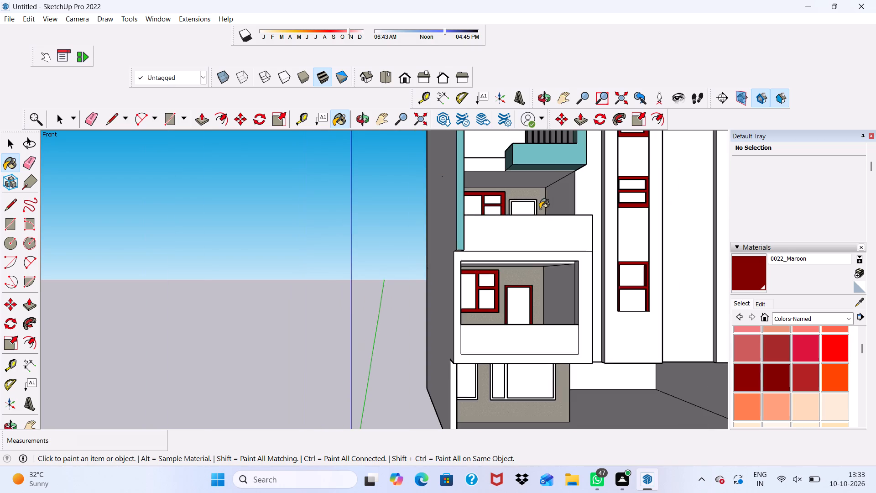
{"action": "scroll", "coordinate": [538, 208], "scroll_direction": "up", "scroll_amount": 1}
{"action": "middle_click_drag", "start_coordinate": [538, 208], "coordinate": [443, 227]}
{"action": "scroll", "coordinate": [516, 233], "scroll_direction": "up", "scroll_amount": 18}
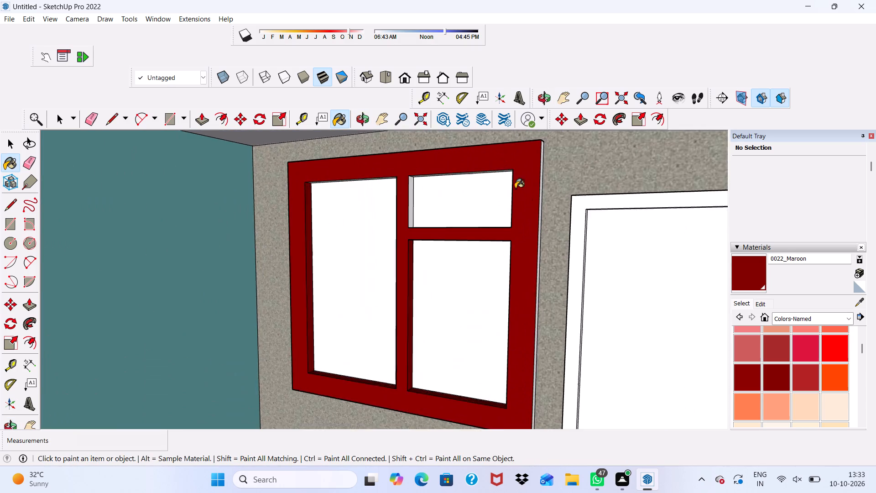
{"action": "scroll", "coordinate": [515, 189], "scroll_direction": "up", "scroll_amount": 8}
{"action": "left_click", "coordinate": [542, 199]}
Paint the central-bar side and bottom reveals of the window's upper small pane with 0022_Maroon.
{"action": "scroll", "coordinate": [372, 196], "scroll_direction": "up", "scroll_amount": 6}
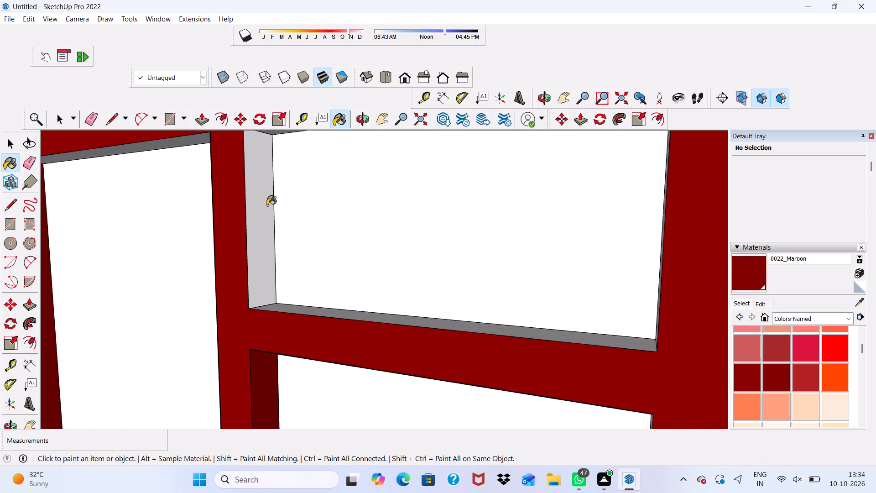
{"action": "scroll", "coordinate": [267, 205], "scroll_direction": "down", "scroll_amount": 1}
{"action": "left_click", "coordinate": [267, 205]}
{"action": "left_click", "coordinate": [321, 301]}
Paint the top reveals of the window's upper small, large and lower small panes with 0022_Maroon.
{"action": "scroll", "coordinate": [321, 301], "scroll_direction": "down", "scroll_amount": 8}
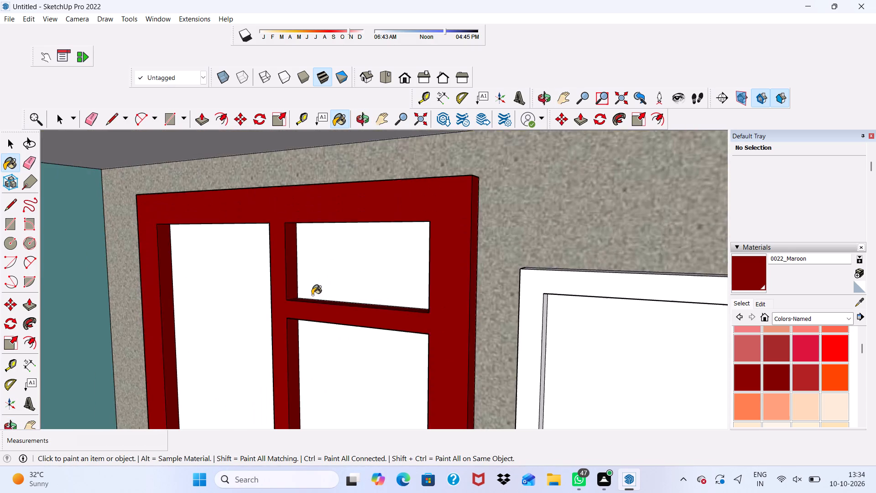
{"action": "middle_click_drag", "start_coordinate": [312, 295], "coordinate": [345, 166]}
{"action": "scroll", "coordinate": [345, 166], "scroll_direction": "up", "scroll_amount": 3}
{"action": "left_click", "coordinate": [331, 246]}
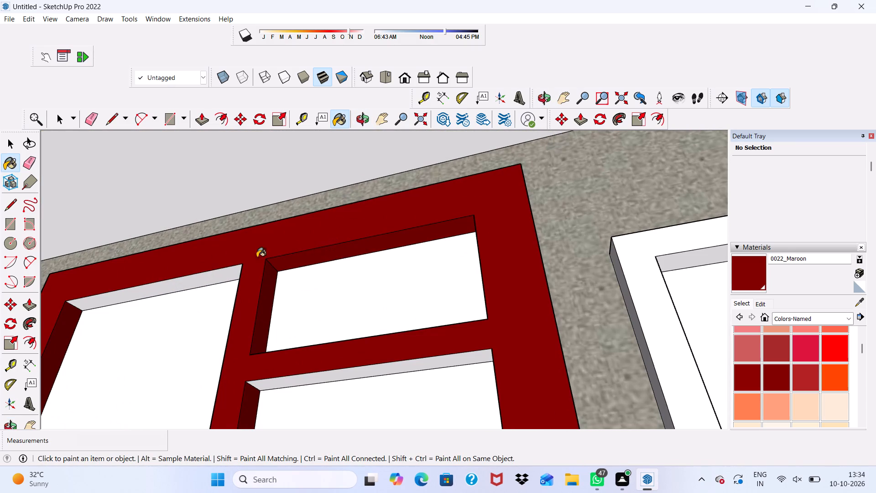
{"action": "left_click", "coordinate": [149, 288]}
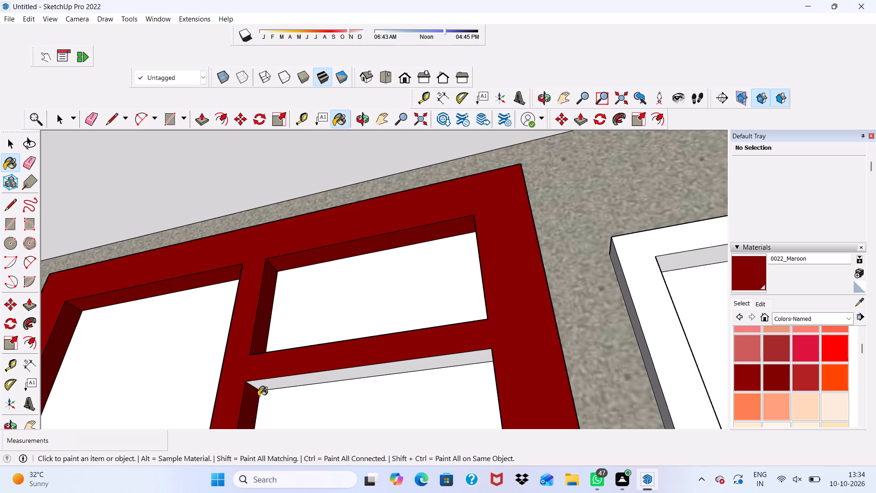
{"action": "scroll", "coordinate": [272, 388], "scroll_direction": "up", "scroll_amount": 2}
{"action": "left_click", "coordinate": [278, 377]}
Paint the door-side reveals of all three panes in the same window with 0022_Maroon.
{"action": "scroll", "coordinate": [278, 377], "scroll_direction": "down", "scroll_amount": 9}
{"action": "middle_click_drag", "start_coordinate": [471, 299], "coordinate": [624, 317]}
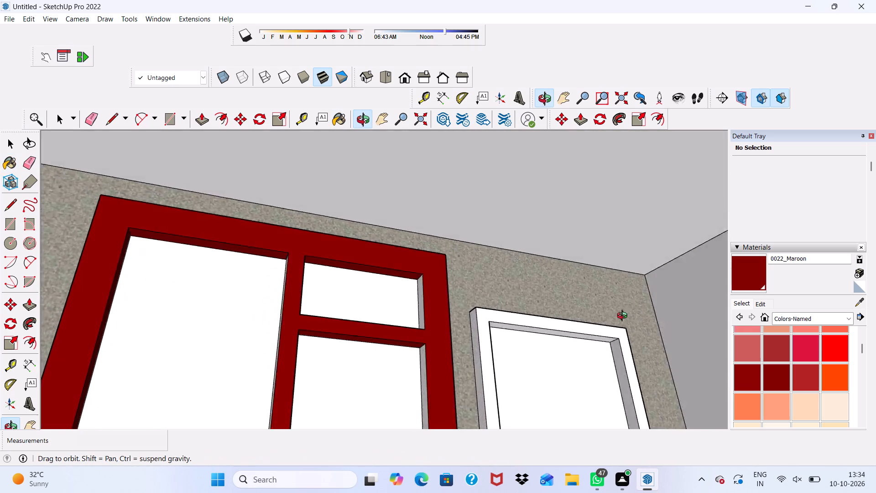
{"action": "middle_click_drag", "start_coordinate": [624, 317], "coordinate": [645, 309]}
{"action": "scroll", "coordinate": [323, 300], "scroll_direction": "up", "scroll_amount": 4}
{"action": "left_click", "coordinate": [460, 305]}
{"action": "scroll", "coordinate": [453, 276], "scroll_direction": "down", "scroll_amount": 6}
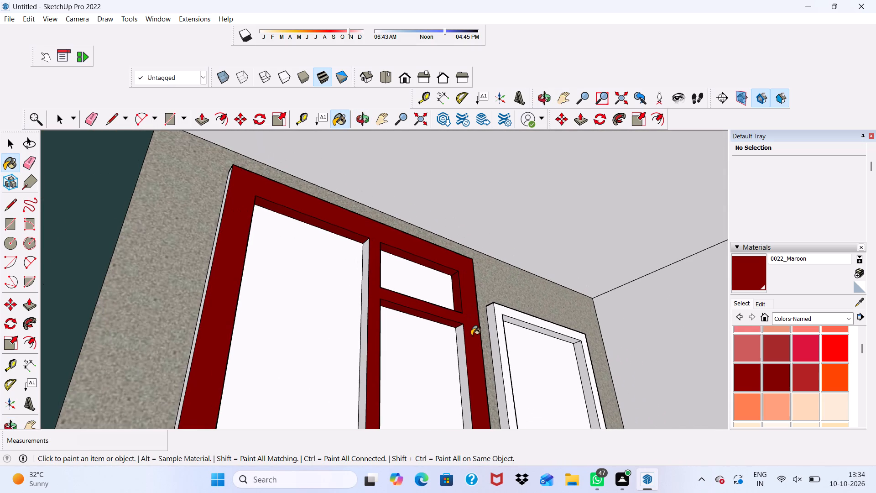
{"action": "left_click", "coordinate": [465, 359]}
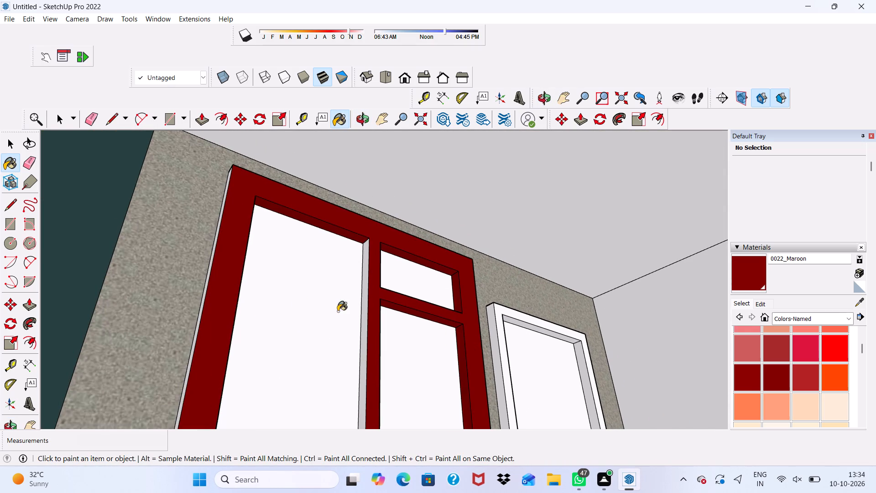
{"action": "left_click", "coordinate": [364, 326]}
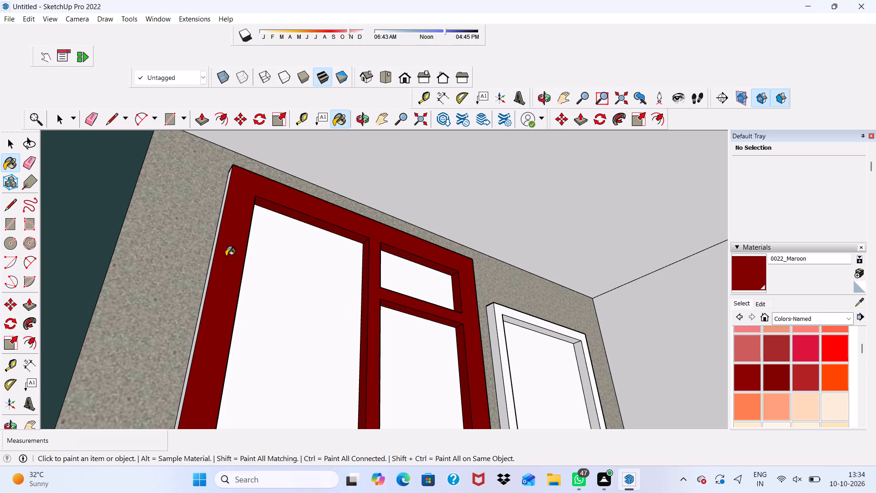
Paint the window frame's outer side edge farthest from the door with 0022_Maroon.
{"action": "middle_click_drag", "start_coordinate": [226, 256], "coordinate": [186, 310]}
{"action": "scroll", "coordinate": [177, 286], "scroll_direction": "up", "scroll_amount": 7}
{"action": "scroll", "coordinate": [183, 276], "scroll_direction": "down", "scroll_amount": 1}
{"action": "middle_click_drag", "start_coordinate": [183, 276], "coordinate": [214, 280]}
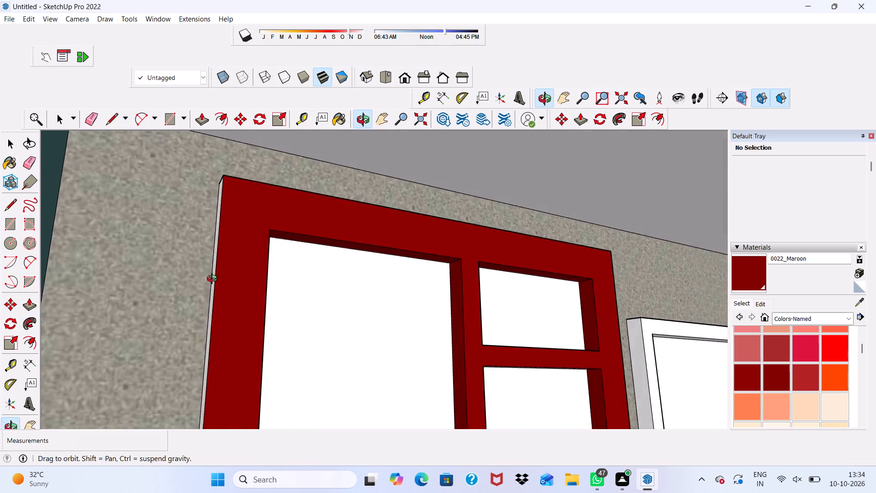
{"action": "middle_click_drag", "start_coordinate": [214, 280], "coordinate": [245, 300]}
{"action": "middle_click_drag", "start_coordinate": [134, 248], "coordinate": [61, 266]}
{"action": "scroll", "coordinate": [401, 222], "scroll_direction": "up", "scroll_amount": 6}
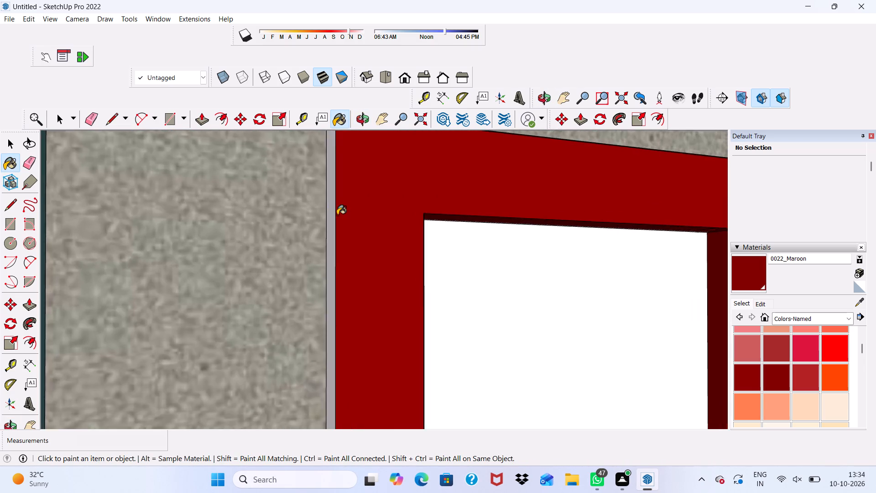
{"action": "scroll", "coordinate": [337, 215], "scroll_direction": "up", "scroll_amount": 2}
{"action": "left_click", "coordinate": [327, 226]}
Paint the top outer edge of the upper balcony's window frame with 0022_Maroon.
{"action": "scroll", "coordinate": [327, 226], "scroll_direction": "down", "scroll_amount": 10}
{"action": "middle_click_drag", "start_coordinate": [429, 222], "coordinate": [398, 279]}
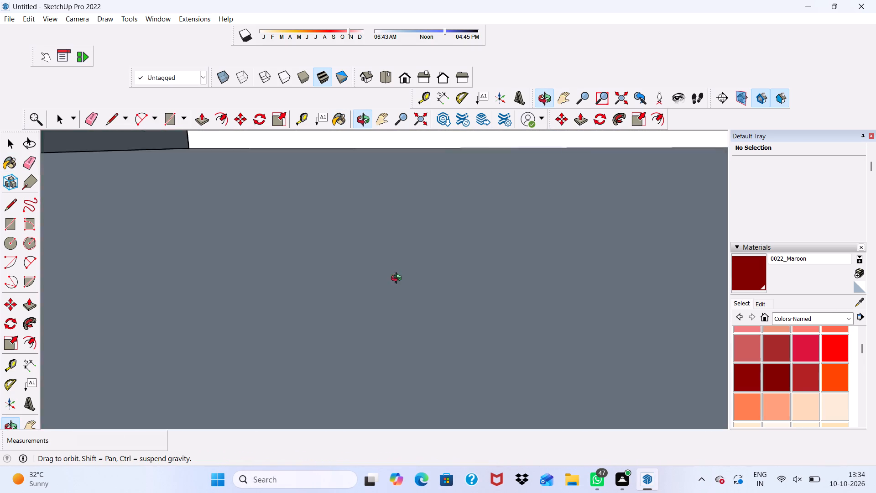
{"action": "middle_click_drag", "start_coordinate": [398, 279], "coordinate": [349, 259]}
{"action": "scroll", "coordinate": [377, 190], "scroll_direction": "up", "scroll_amount": 7}
{"action": "scroll", "coordinate": [377, 190], "scroll_direction": "down", "scroll_amount": 1}
{"action": "middle_click_drag", "start_coordinate": [377, 190], "coordinate": [360, 208]}
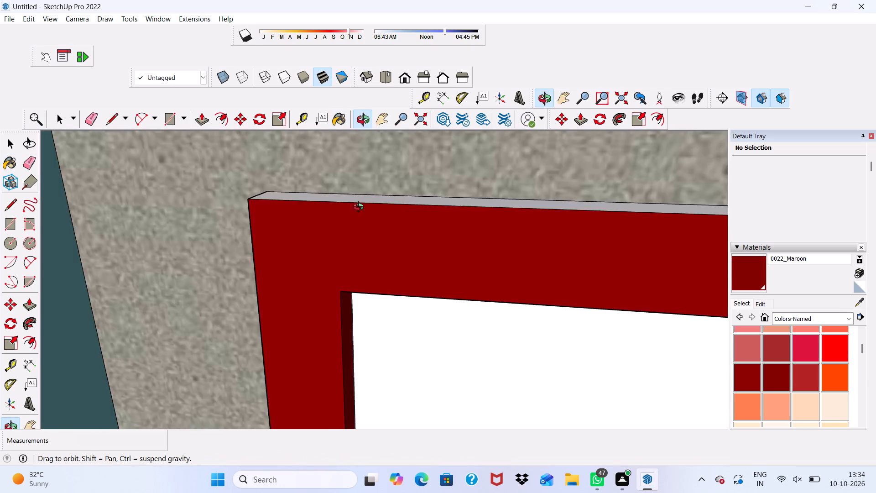
{"action": "middle_click_drag", "start_coordinate": [360, 208], "coordinate": [358, 201]}
{"action": "scroll", "coordinate": [358, 201], "scroll_direction": "up", "scroll_amount": 9}
{"action": "left_click_drag", "start_coordinate": [358, 189], "coordinate": [356, 196]}
{"action": "double_click", "coordinate": [356, 197]}
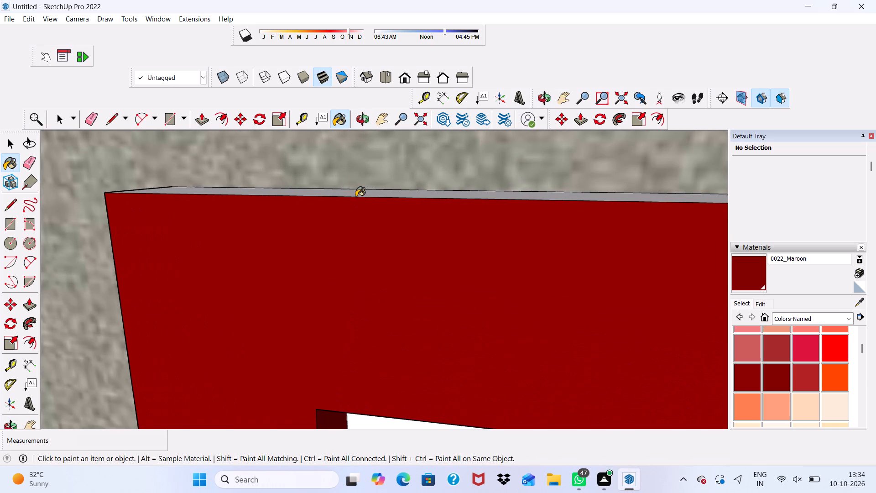
{"action": "scroll", "coordinate": [356, 197], "scroll_direction": "down", "scroll_amount": 3}
{"action": "left_click", "coordinate": [356, 197]}
{"action": "scroll", "coordinate": [318, 176], "scroll_direction": "up", "scroll_amount": 8}
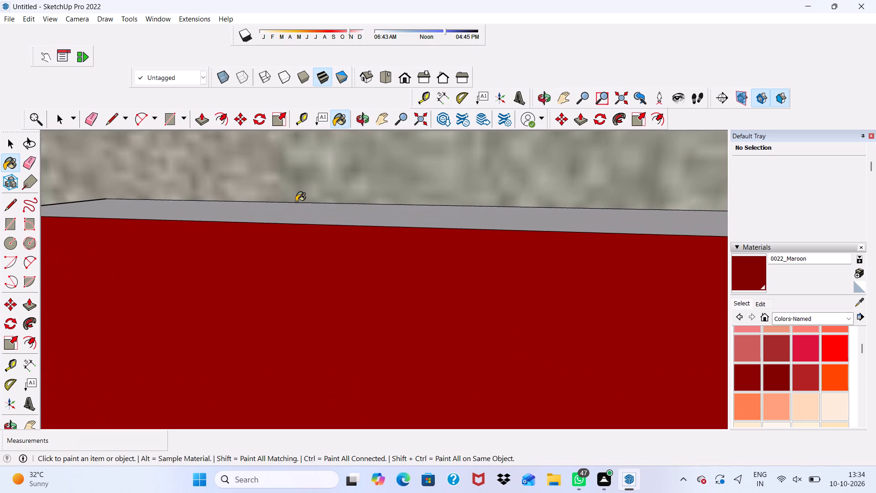
{"action": "left_click", "coordinate": [290, 211]}
Paint the front face of the door frame beside that upper balcony window with 0022_Maroon.
{"action": "scroll", "coordinate": [273, 206], "scroll_direction": "down", "scroll_amount": 19}
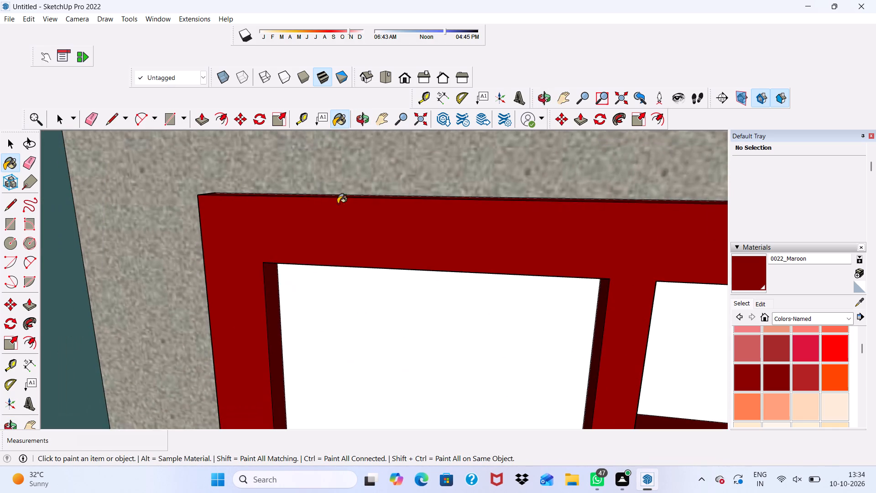
{"action": "scroll", "coordinate": [366, 216], "scroll_direction": "up", "scroll_amount": 3}
{"action": "scroll", "coordinate": [353, 212], "scroll_direction": "down", "scroll_amount": 18}
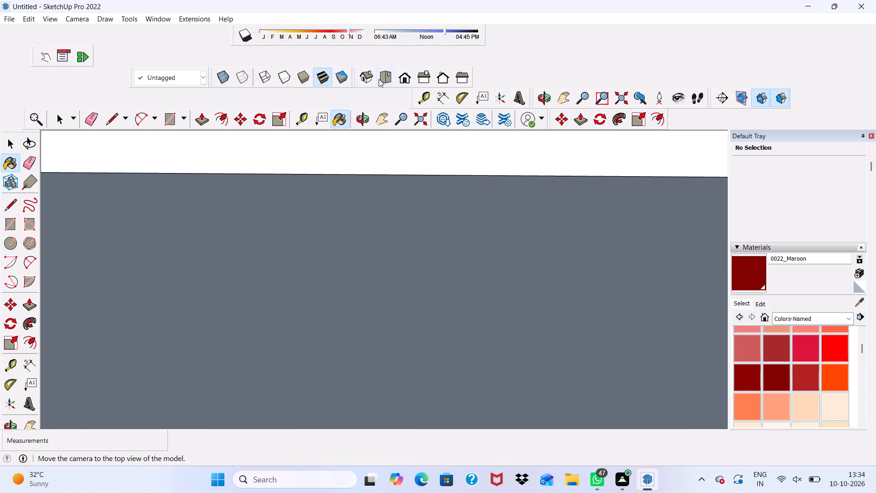
{"action": "left_click", "coordinate": [406, 79]}
{"action": "scroll", "coordinate": [378, 210], "scroll_direction": "down", "scroll_amount": 2}
{"action": "middle_click_drag", "start_coordinate": [391, 236], "coordinate": [296, 251]}
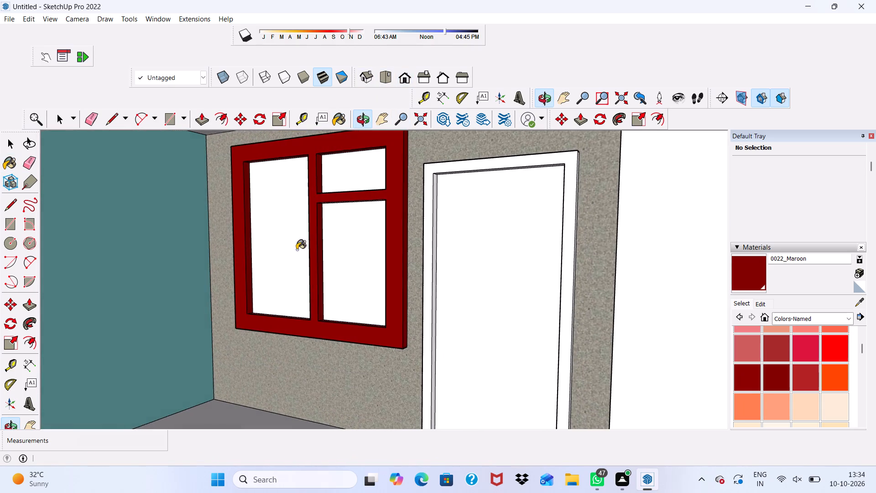
{"action": "scroll", "coordinate": [452, 238], "scroll_direction": "up", "scroll_amount": 7}
{"action": "left_click", "coordinate": [407, 228]}
Paint the two inner side reveals of the upper balcony's door frame with 0022_Maroon.
{"action": "scroll", "coordinate": [413, 229], "scroll_direction": "down", "scroll_amount": 1}
{"action": "scroll", "coordinate": [417, 233], "scroll_direction": "up", "scroll_amount": 2}
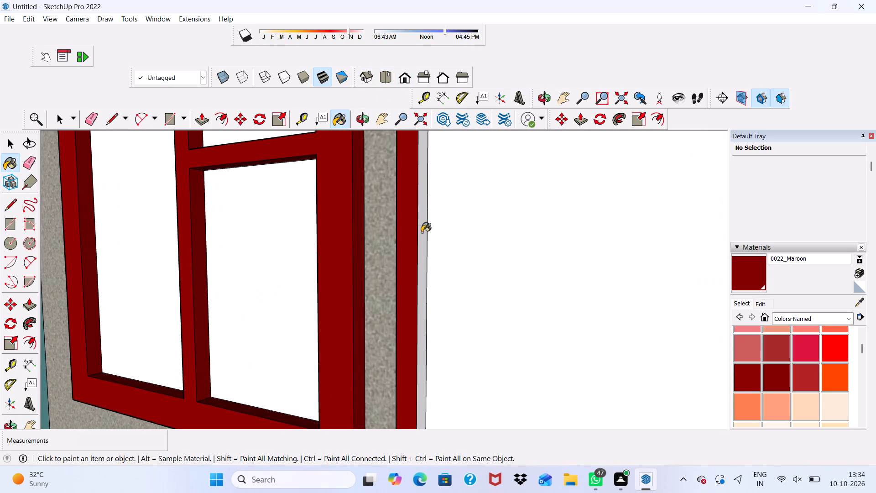
{"action": "left_click", "coordinate": [422, 232]}
{"action": "scroll", "coordinate": [422, 232], "scroll_direction": "down", "scroll_amount": 11}
{"action": "middle_click_drag", "start_coordinate": [418, 231], "coordinate": [520, 266]}
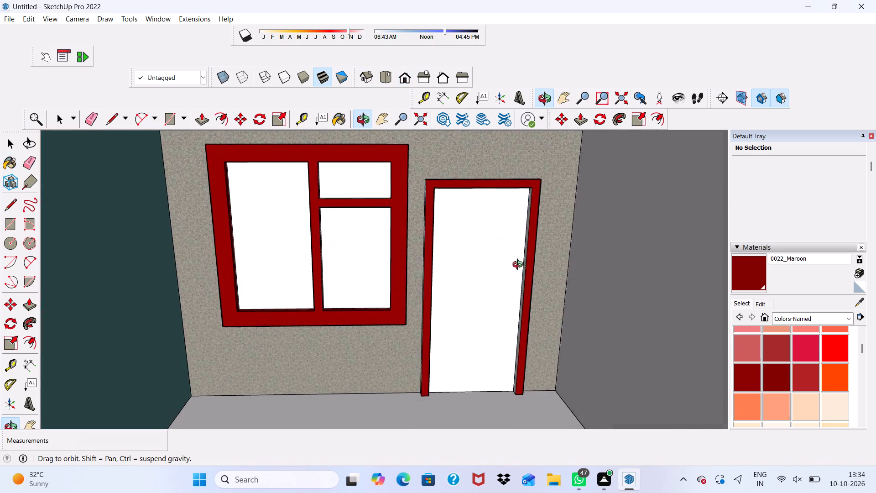
{"action": "middle_click_drag", "start_coordinate": [520, 266], "coordinate": [532, 247]}
{"action": "scroll", "coordinate": [532, 215], "scroll_direction": "up", "scroll_amount": 12}
{"action": "left_click", "coordinate": [521, 206]}
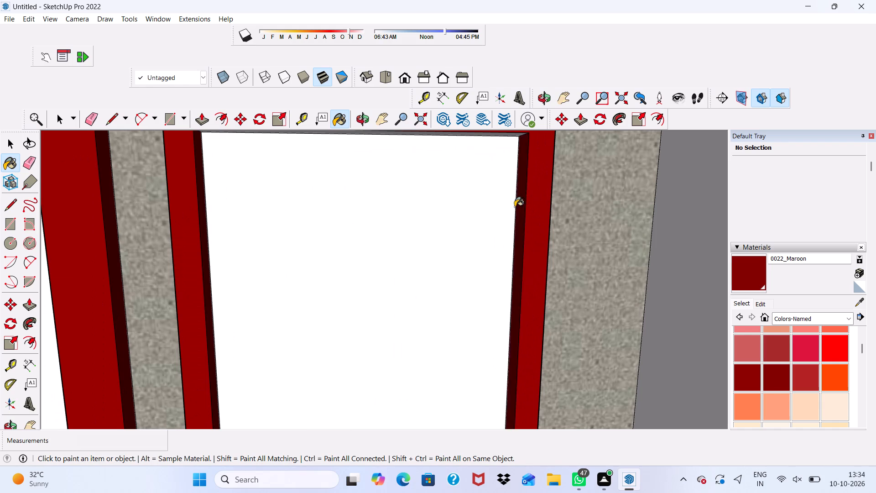
Paint the top inner reveal of the same door frame with 0022_Maroon.
{"action": "scroll", "coordinate": [386, 233], "scroll_direction": "down", "scroll_amount": 4}
{"action": "middle_click_drag", "start_coordinate": [361, 241], "coordinate": [310, 163]}
{"action": "scroll", "coordinate": [305, 159], "scroll_direction": "up", "scroll_amount": 5}
{"action": "scroll", "coordinate": [315, 205], "scroll_direction": "up", "scroll_amount": 1}
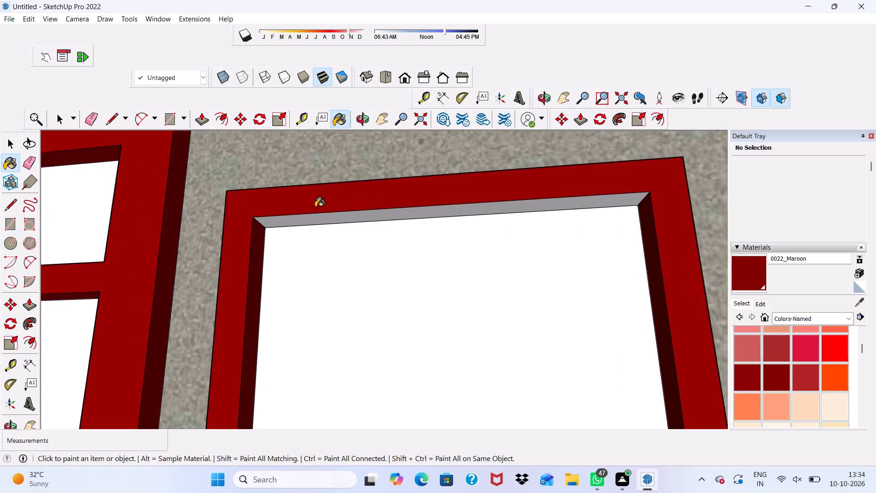
{"action": "scroll", "coordinate": [315, 207], "scroll_direction": "up", "scroll_amount": 2}
{"action": "left_click", "coordinate": [313, 217]}
Paint the top outer edge of the upper balcony's door frame with 0022_Maroon.
{"action": "scroll", "coordinate": [300, 189], "scroll_direction": "down", "scroll_amount": 9}
{"action": "middle_click_drag", "start_coordinate": [418, 209], "coordinate": [375, 252]}
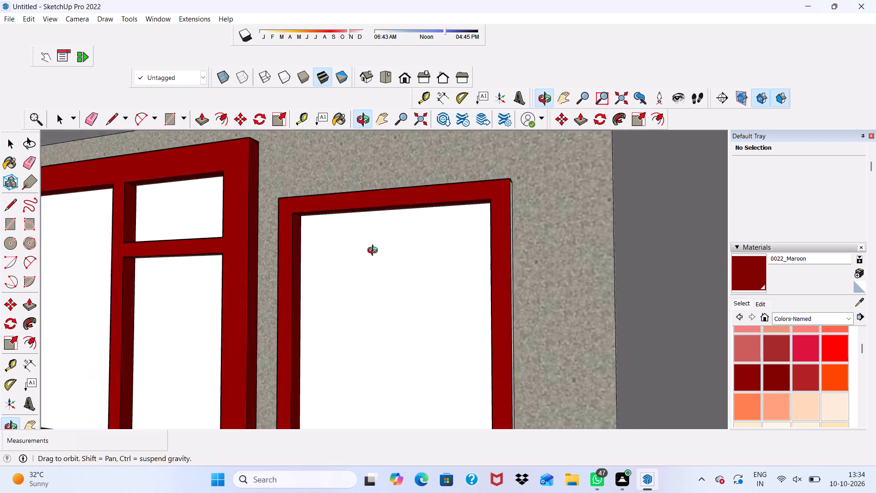
{"action": "middle_click_drag", "start_coordinate": [375, 252], "coordinate": [428, 314]}
{"action": "scroll", "coordinate": [426, 191], "scroll_direction": "up", "scroll_amount": 13}
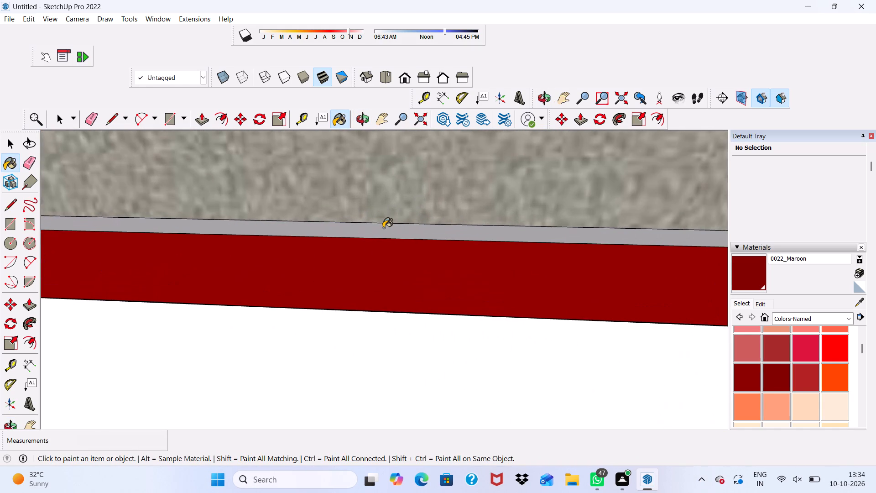
{"action": "left_click_drag", "start_coordinate": [382, 229], "coordinate": [375, 239]}
{"action": "scroll", "coordinate": [381, 231], "scroll_direction": "up", "scroll_amount": 1}
{"action": "left_click", "coordinate": [372, 231]}
Paint the top outer edge of the door frame on the balcony one floor below with 0022_Maroon.
{"action": "scroll", "coordinate": [363, 224], "scroll_direction": "down", "scroll_amount": 12}
{"action": "middle_click_drag", "start_coordinate": [517, 236], "coordinate": [454, 255]}
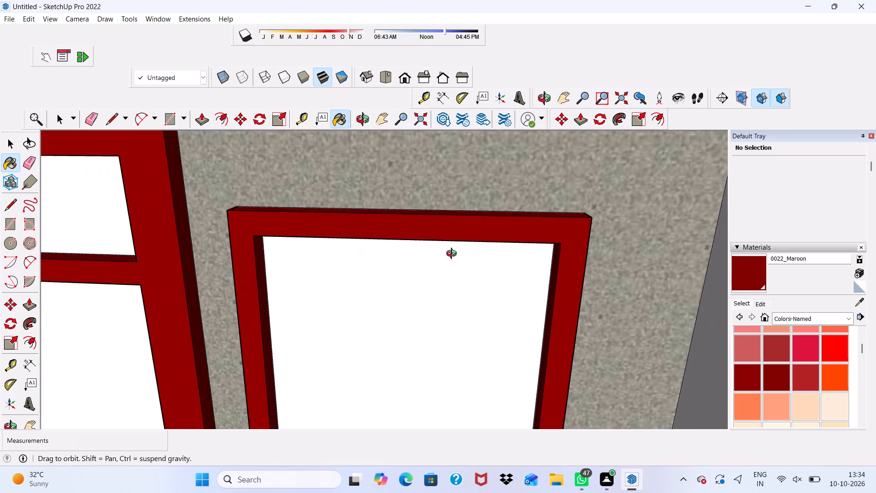
{"action": "middle_click_drag", "start_coordinate": [454, 255], "coordinate": [365, 267]}
{"action": "middle_click_drag", "start_coordinate": [428, 252], "coordinate": [486, 232]}
{"action": "scroll", "coordinate": [511, 225], "scroll_direction": "up", "scroll_amount": 1}
{"action": "scroll", "coordinate": [506, 228], "scroll_direction": "down", "scroll_amount": 6}
{"action": "scroll", "coordinate": [467, 249], "scroll_direction": "down", "scroll_amount": 2}
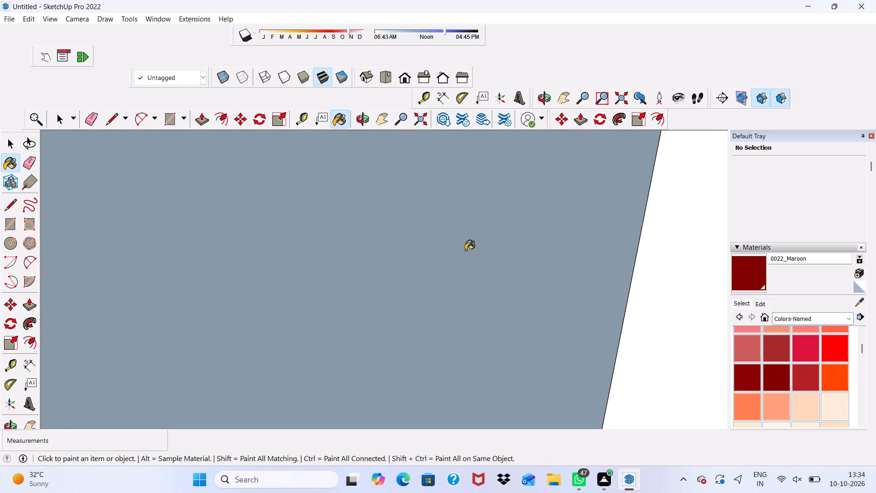
{"action": "scroll", "coordinate": [465, 250], "scroll_direction": "down", "scroll_amount": 20}
{"action": "scroll", "coordinate": [465, 250], "scroll_direction": "down", "scroll_amount": 5}
{"action": "scroll", "coordinate": [534, 332], "scroll_direction": "down", "scroll_amount": 1}
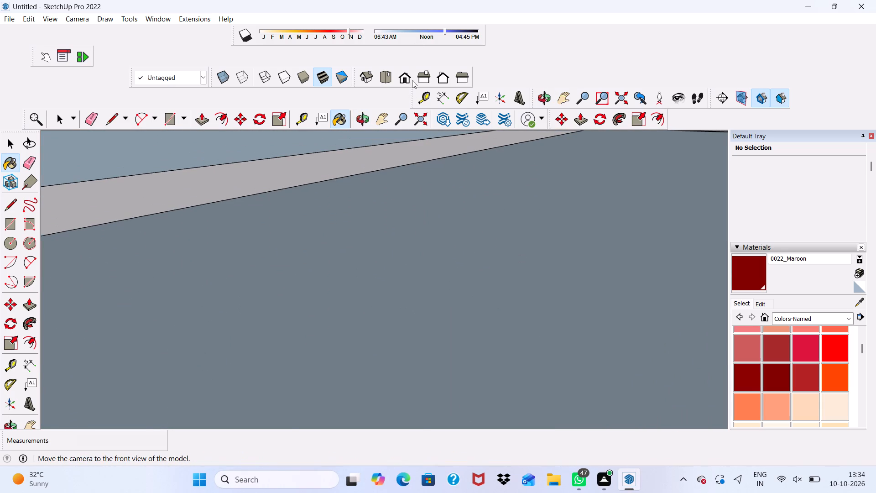
{"action": "left_click", "coordinate": [402, 75]}
{"action": "scroll", "coordinate": [415, 165], "scroll_direction": "down", "scroll_amount": 10}
{"action": "scroll", "coordinate": [454, 296], "scroll_direction": "up", "scroll_amount": 7}
{"action": "scroll", "coordinate": [375, 269], "scroll_direction": "down", "scroll_amount": 8}
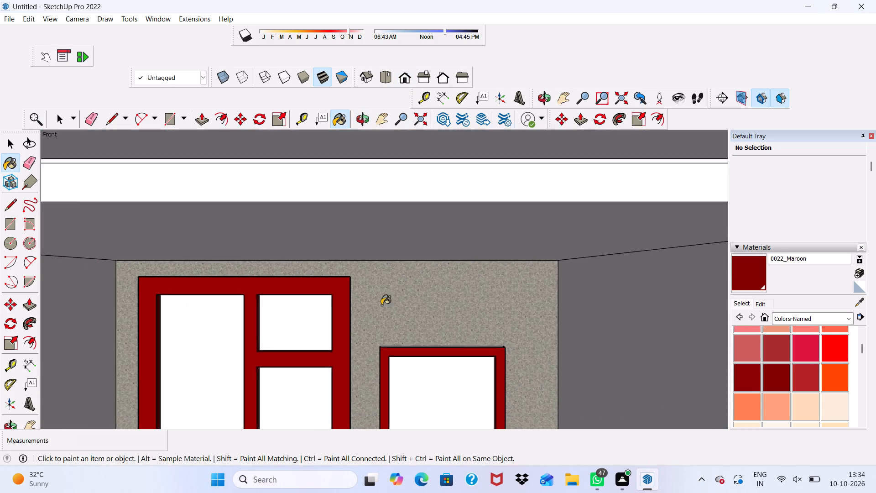
{"action": "scroll", "coordinate": [381, 305], "scroll_direction": "down", "scroll_amount": 1}
{"action": "scroll", "coordinate": [361, 359], "scroll_direction": "up", "scroll_amount": 19}
{"action": "scroll", "coordinate": [408, 317], "scroll_direction": "up", "scroll_amount": 8}
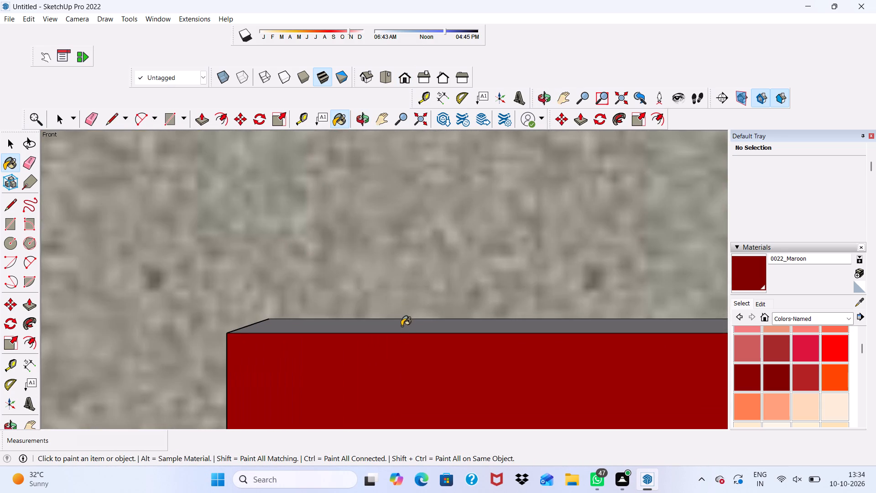
{"action": "left_click", "coordinate": [401, 326]}
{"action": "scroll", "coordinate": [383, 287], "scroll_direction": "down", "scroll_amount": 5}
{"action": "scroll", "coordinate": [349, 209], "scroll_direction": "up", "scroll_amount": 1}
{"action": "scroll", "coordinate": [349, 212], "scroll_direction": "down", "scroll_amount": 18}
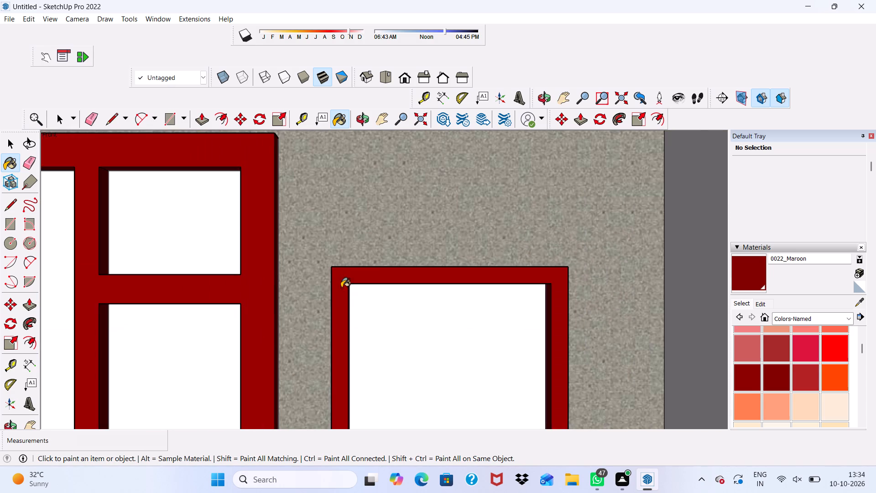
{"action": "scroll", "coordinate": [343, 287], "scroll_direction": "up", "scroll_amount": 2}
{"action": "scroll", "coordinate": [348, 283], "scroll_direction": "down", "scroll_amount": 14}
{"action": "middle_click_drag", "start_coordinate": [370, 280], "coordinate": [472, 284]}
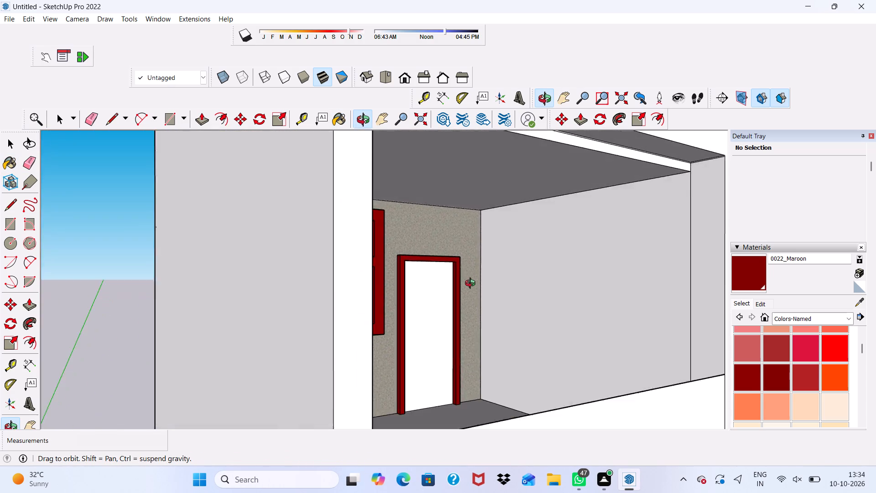
Paint the outer side edge of the balcony door frame facing the window with 0022_Maroon.
{"action": "middle_click_drag", "start_coordinate": [472, 284], "coordinate": [358, 319]}
{"action": "scroll", "coordinate": [382, 315], "scroll_direction": "up", "scroll_amount": 8}
{"action": "middle_click_drag", "start_coordinate": [501, 260], "coordinate": [466, 265]}
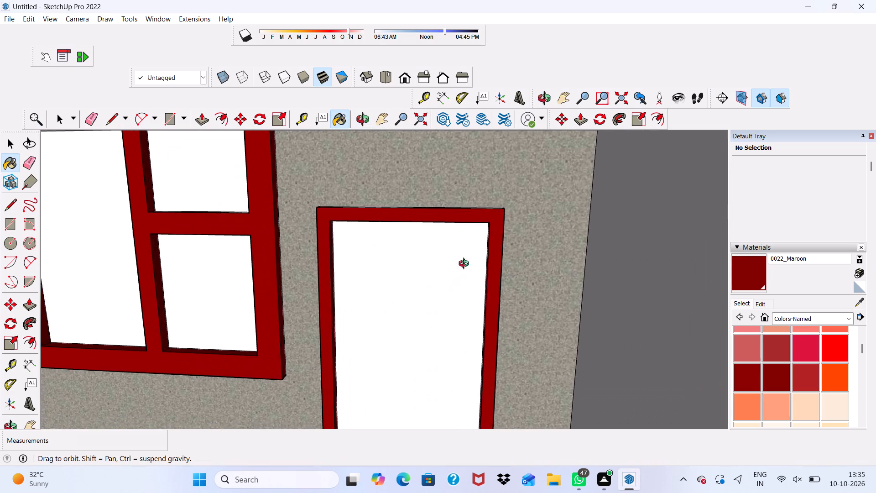
{"action": "middle_click_drag", "start_coordinate": [466, 265], "coordinate": [486, 249]}
{"action": "scroll", "coordinate": [486, 249], "scroll_direction": "up", "scroll_amount": 1}
{"action": "scroll", "coordinate": [480, 249], "scroll_direction": "down", "scroll_amount": 16}
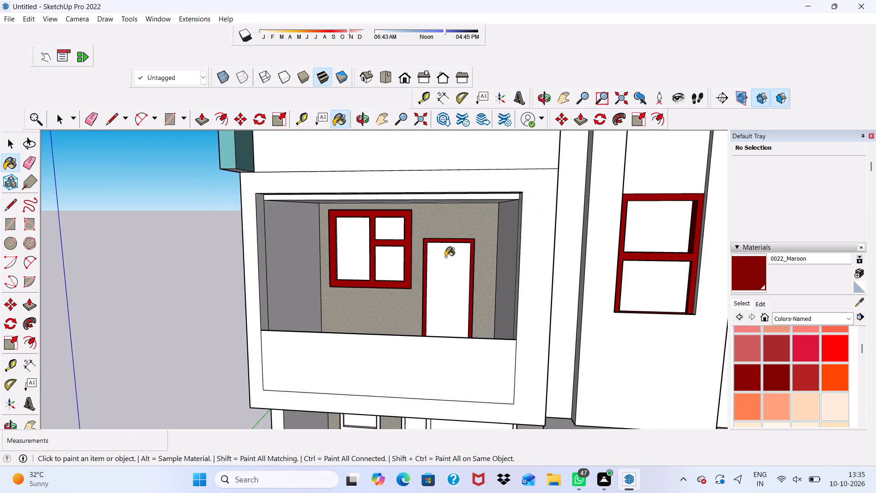
{"action": "scroll", "coordinate": [445, 257], "scroll_direction": "down", "scroll_amount": 11}
{"action": "scroll", "coordinate": [451, 229], "scroll_direction": "up", "scroll_amount": 16}
{"action": "middle_click_drag", "start_coordinate": [453, 229], "coordinate": [454, 247]}
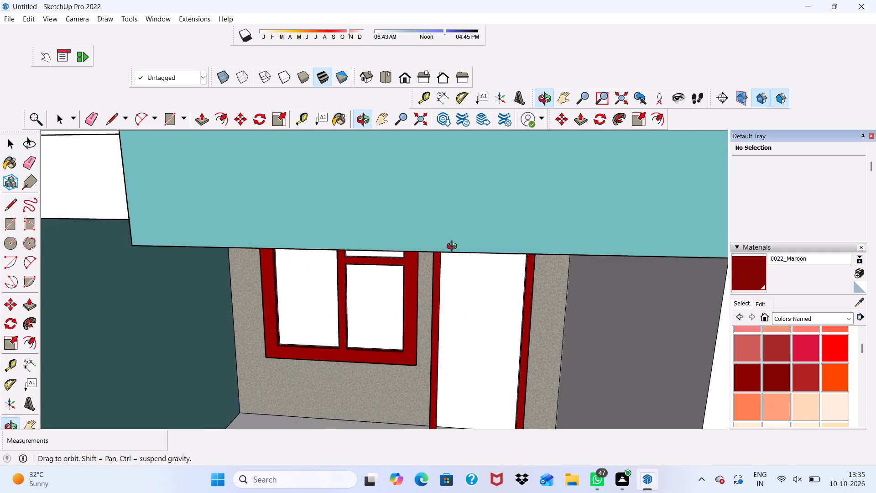
{"action": "middle_click_drag", "start_coordinate": [454, 247], "coordinate": [436, 224]}
{"action": "scroll", "coordinate": [449, 252], "scroll_direction": "up", "scroll_amount": 10}
{"action": "scroll", "coordinate": [477, 168], "scroll_direction": "down", "scroll_amount": 1}
{"action": "middle_click_drag", "start_coordinate": [477, 170], "coordinate": [458, 210]}
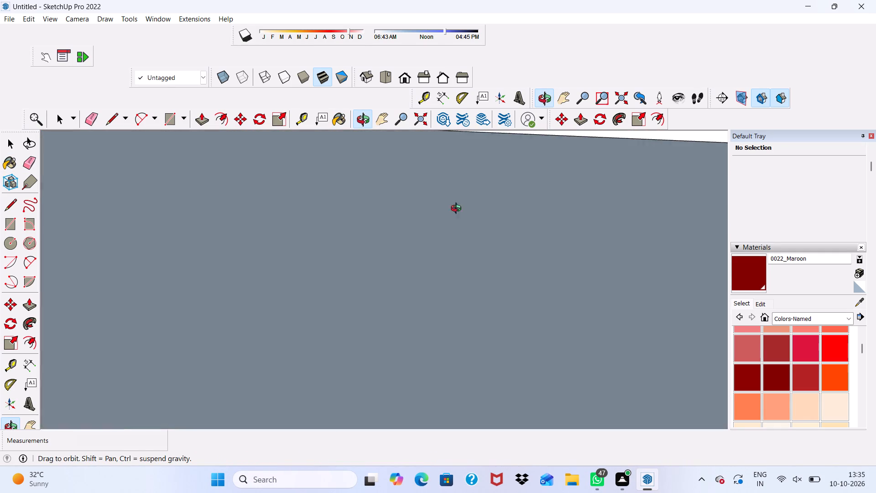
{"action": "middle_click_drag", "start_coordinate": [458, 210], "coordinate": [630, 176]}
{"action": "scroll", "coordinate": [395, 304], "scroll_direction": "up", "scroll_amount": 6}
{"action": "left_click", "coordinate": [417, 293]}
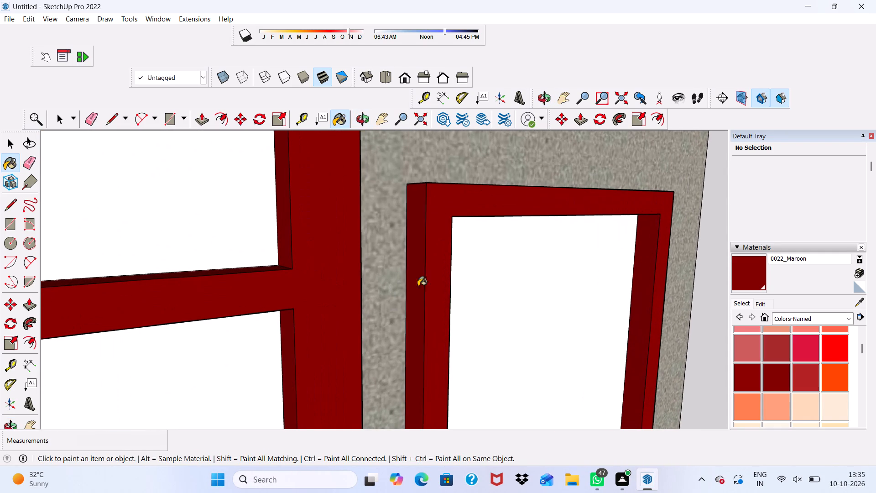
Paint the front face of the window frame on the balcony above the teal slab, behind the slats, with 0022_Maroon.
{"action": "scroll", "coordinate": [412, 261], "scroll_direction": "down", "scroll_amount": 7}
{"action": "middle_click_drag", "start_coordinate": [450, 236], "coordinate": [282, 234]}
{"action": "scroll", "coordinate": [283, 238], "scroll_direction": "down", "scroll_amount": 20}
{"action": "scroll", "coordinate": [283, 238], "scroll_direction": "down", "scroll_amount": 14}
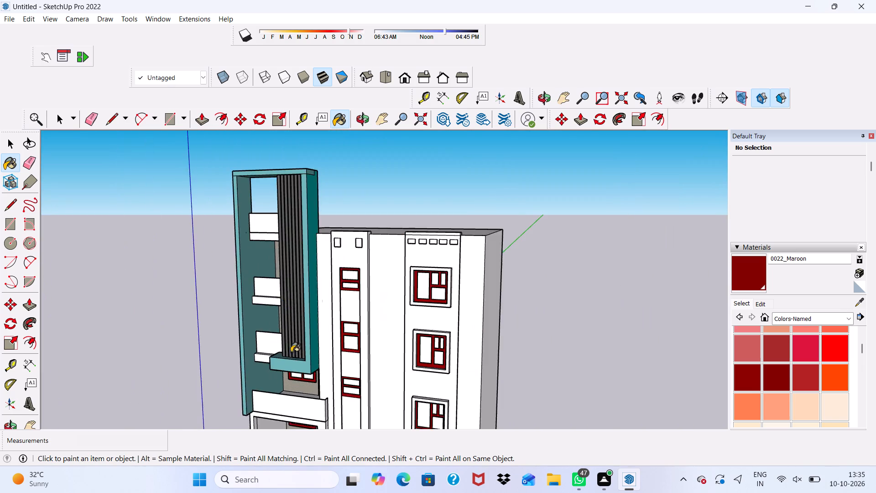
{"action": "scroll", "coordinate": [291, 352], "scroll_direction": "down", "scroll_amount": 3}
{"action": "scroll", "coordinate": [251, 354], "scroll_direction": "up", "scroll_amount": 1}
{"action": "middle_click_drag", "start_coordinate": [250, 356], "coordinate": [376, 330]}
{"action": "scroll", "coordinate": [407, 411], "scroll_direction": "up", "scroll_amount": 13}
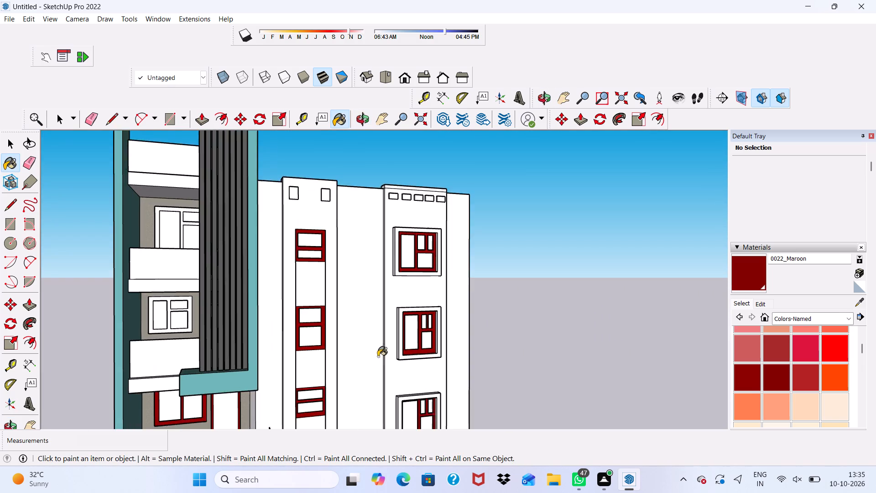
{"action": "scroll", "coordinate": [351, 290], "scroll_direction": "down", "scroll_amount": 7}
{"action": "scroll", "coordinate": [315, 330], "scroll_direction": "up", "scroll_amount": 20}
{"action": "scroll", "coordinate": [315, 330], "scroll_direction": "up", "scroll_amount": 3}
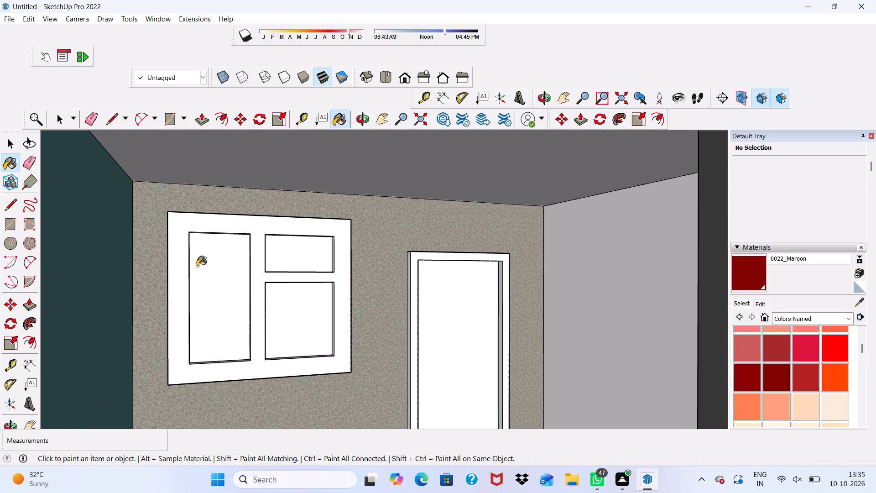
{"action": "left_click", "coordinate": [182, 265]}
Paint the left and bottom inner reveals of that window's tall pane and lower small pane with 0022_Maroon.
{"action": "scroll", "coordinate": [272, 282], "scroll_direction": "up", "scroll_amount": 4}
{"action": "scroll", "coordinate": [117, 311], "scroll_direction": "up", "scroll_amount": 5}
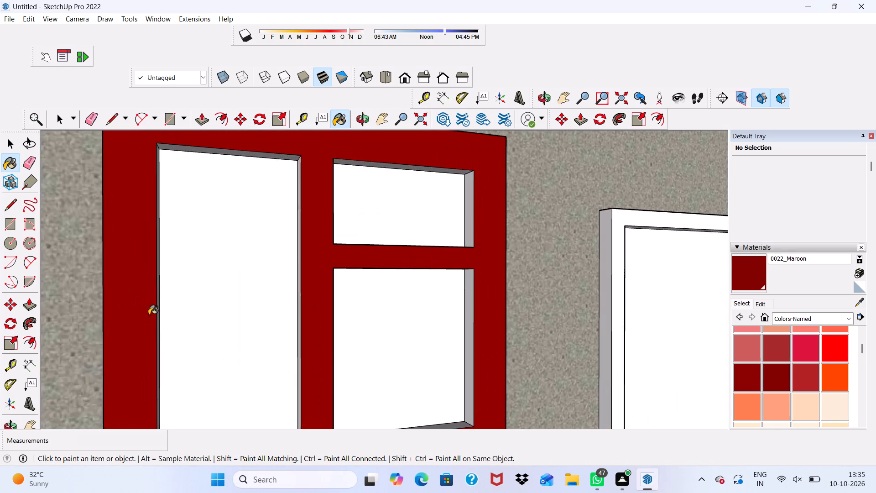
{"action": "middle_click_drag", "start_coordinate": [149, 315], "coordinate": [59, 341]}
{"action": "scroll", "coordinate": [177, 343], "scroll_direction": "up", "scroll_amount": 6}
{"action": "left_click", "coordinate": [191, 341]}
{"action": "scroll", "coordinate": [192, 318], "scroll_direction": "down", "scroll_amount": 9}
{"action": "scroll", "coordinate": [246, 389], "scroll_direction": "up", "scroll_amount": 3}
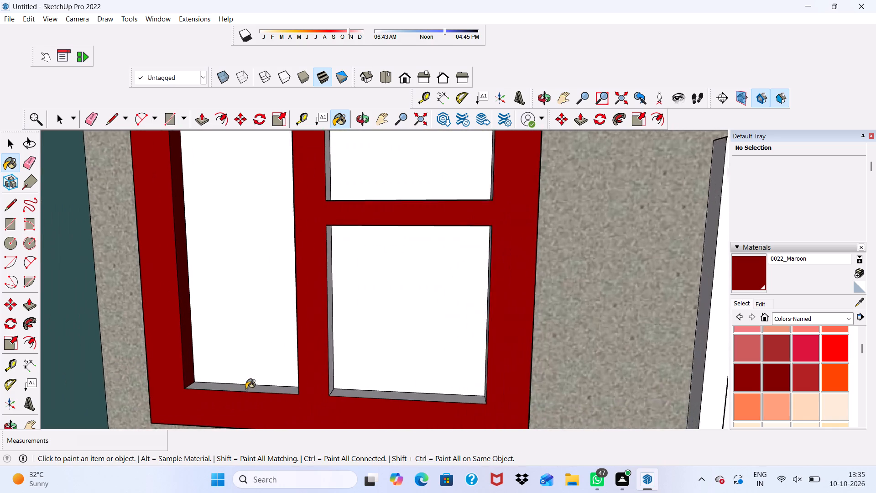
{"action": "scroll", "coordinate": [246, 389], "scroll_direction": "up", "scroll_amount": 3}
{"action": "left_click", "coordinate": [246, 389]}
{"action": "scroll", "coordinate": [355, 388], "scroll_direction": "up", "scroll_amount": 2}
{"action": "left_click", "coordinate": [375, 398]}
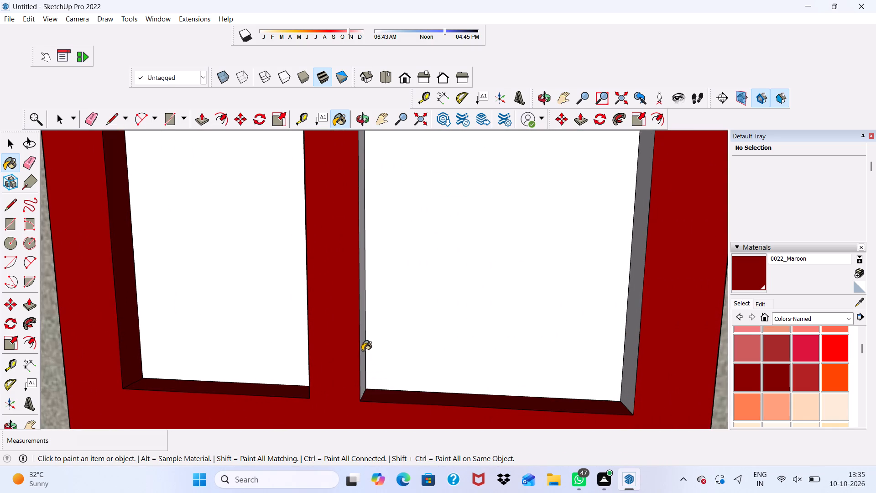
{"action": "left_click", "coordinate": [362, 351]}
Paint the top inner reveals of all three panes and the upper small pane's left reveal with 0022_Maroon.
{"action": "scroll", "coordinate": [357, 350], "scroll_direction": "down", "scroll_amount": 10}
{"action": "middle_click_drag", "start_coordinate": [365, 362], "coordinate": [346, 292]}
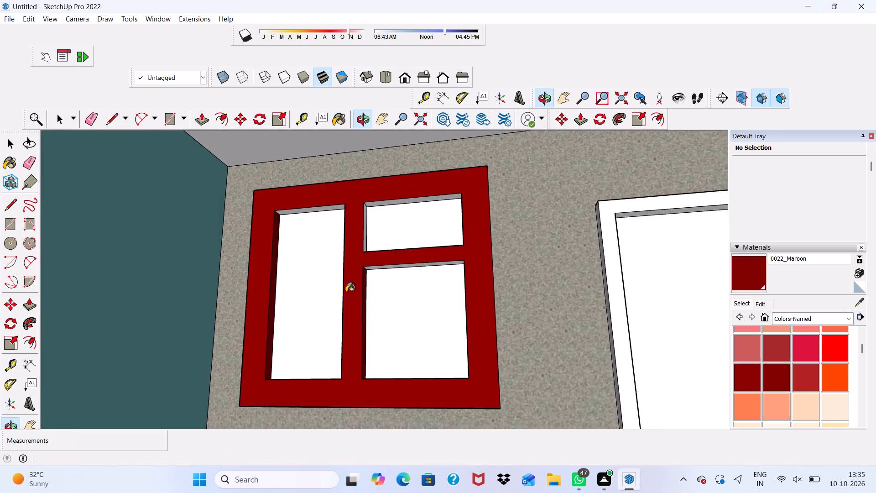
{"action": "scroll", "coordinate": [360, 283], "scroll_direction": "up", "scroll_amount": 5}
{"action": "left_click", "coordinate": [392, 258]}
{"action": "scroll", "coordinate": [364, 195], "scroll_direction": "up", "scroll_amount": 4}
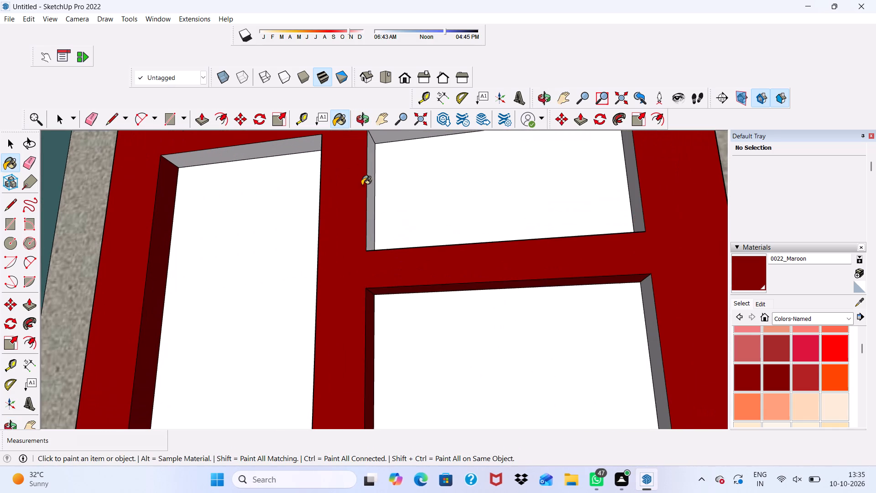
{"action": "left_click", "coordinate": [373, 182]}
{"action": "scroll", "coordinate": [366, 236], "scroll_direction": "down", "scroll_amount": 4}
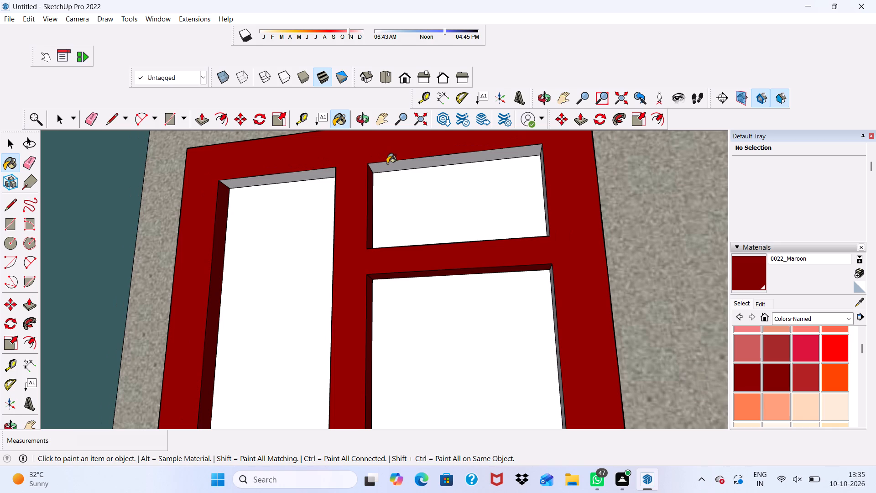
{"action": "left_click", "coordinate": [387, 163]}
{"action": "scroll", "coordinate": [282, 178], "scroll_direction": "up", "scroll_amount": 4}
{"action": "left_click", "coordinate": [265, 177]}
Paint the right inner reveals of all three panes and the upper small pane's bottom reveal with 0022_Maroon.
{"action": "scroll", "coordinate": [271, 208], "scroll_direction": "down", "scroll_amount": 1}
{"action": "middle_click_drag", "start_coordinate": [272, 210], "coordinate": [330, 238]}
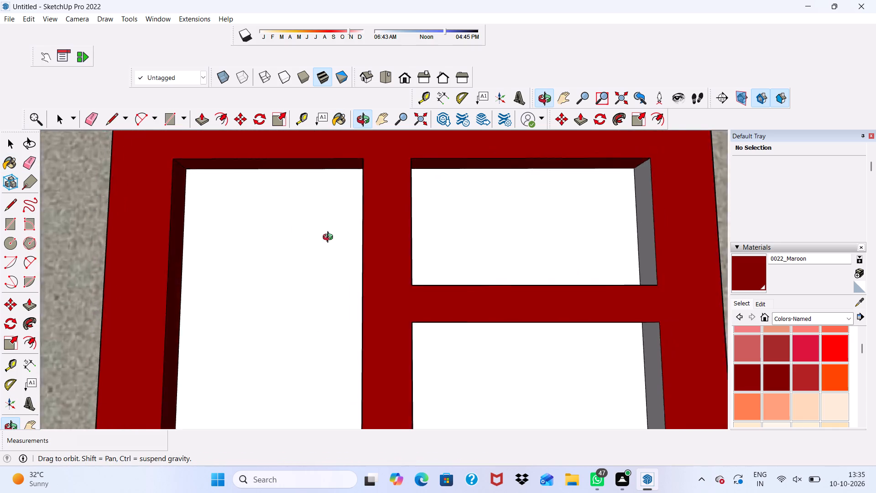
{"action": "middle_click_drag", "start_coordinate": [330, 238], "coordinate": [434, 284]}
{"action": "left_click", "coordinate": [368, 289]}
{"action": "left_click", "coordinate": [547, 222]}
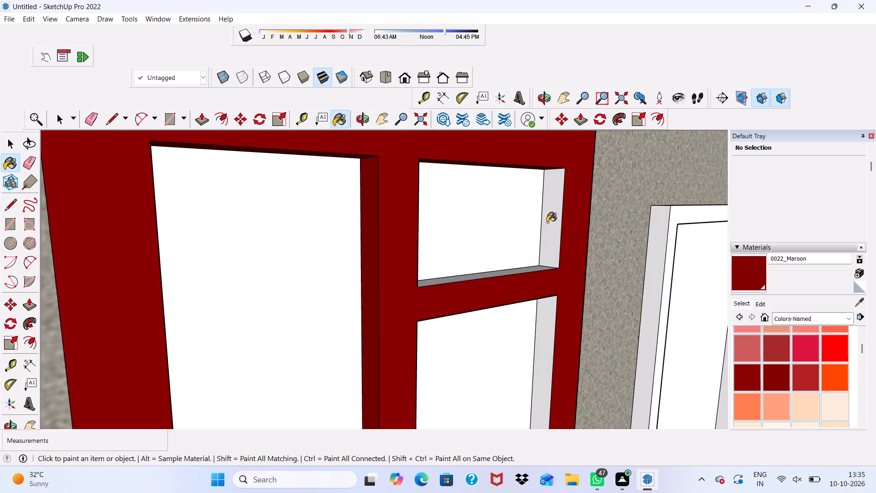
{"action": "scroll", "coordinate": [493, 327], "scroll_direction": "up", "scroll_amount": 4}
{"action": "scroll", "coordinate": [429, 246], "scroll_direction": "up", "scroll_amount": 1}
{"action": "left_click", "coordinate": [428, 250]}
{"action": "scroll", "coordinate": [352, 234], "scroll_direction": "down", "scroll_amount": 10}
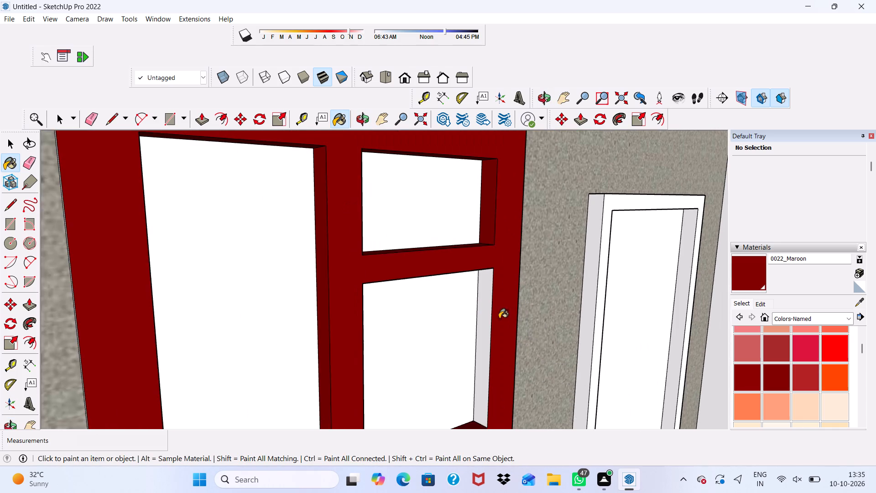
{"action": "scroll", "coordinate": [500, 322], "scroll_direction": "up", "scroll_amount": 1}
{"action": "left_click", "coordinate": [488, 312]}
{"action": "left_click", "coordinate": [476, 315]}
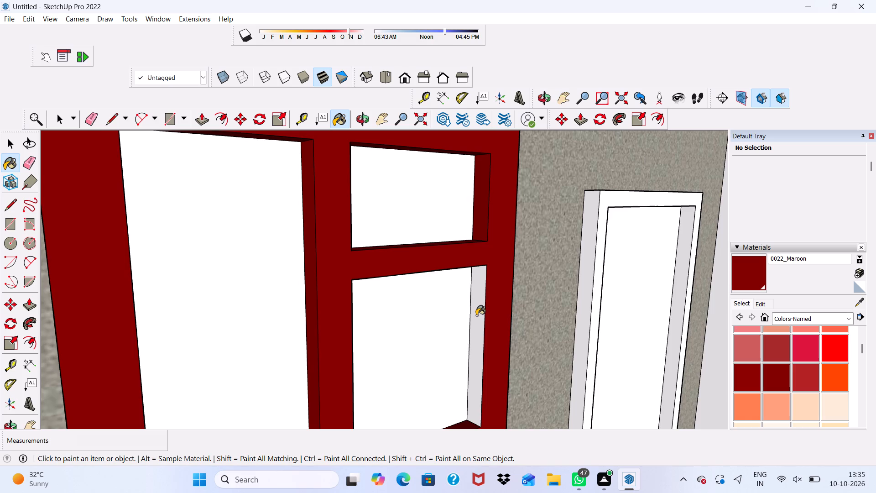
{"action": "scroll", "coordinate": [449, 243], "scroll_direction": "down", "scroll_amount": 7}
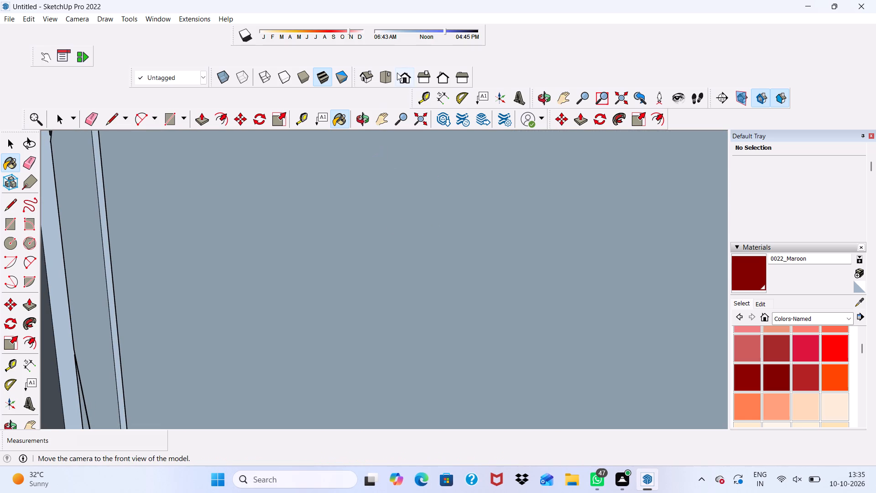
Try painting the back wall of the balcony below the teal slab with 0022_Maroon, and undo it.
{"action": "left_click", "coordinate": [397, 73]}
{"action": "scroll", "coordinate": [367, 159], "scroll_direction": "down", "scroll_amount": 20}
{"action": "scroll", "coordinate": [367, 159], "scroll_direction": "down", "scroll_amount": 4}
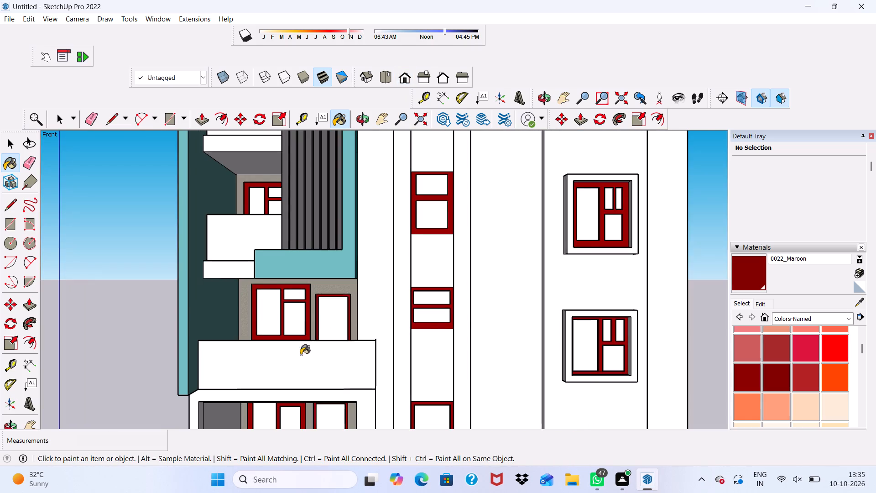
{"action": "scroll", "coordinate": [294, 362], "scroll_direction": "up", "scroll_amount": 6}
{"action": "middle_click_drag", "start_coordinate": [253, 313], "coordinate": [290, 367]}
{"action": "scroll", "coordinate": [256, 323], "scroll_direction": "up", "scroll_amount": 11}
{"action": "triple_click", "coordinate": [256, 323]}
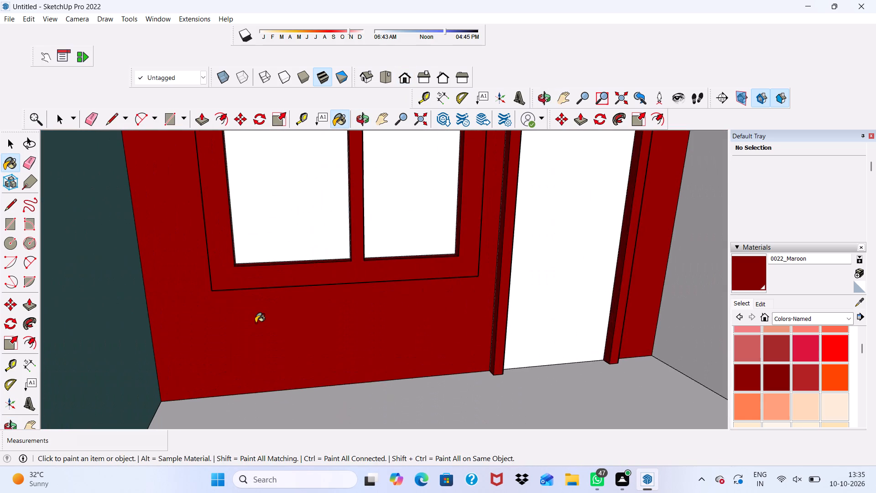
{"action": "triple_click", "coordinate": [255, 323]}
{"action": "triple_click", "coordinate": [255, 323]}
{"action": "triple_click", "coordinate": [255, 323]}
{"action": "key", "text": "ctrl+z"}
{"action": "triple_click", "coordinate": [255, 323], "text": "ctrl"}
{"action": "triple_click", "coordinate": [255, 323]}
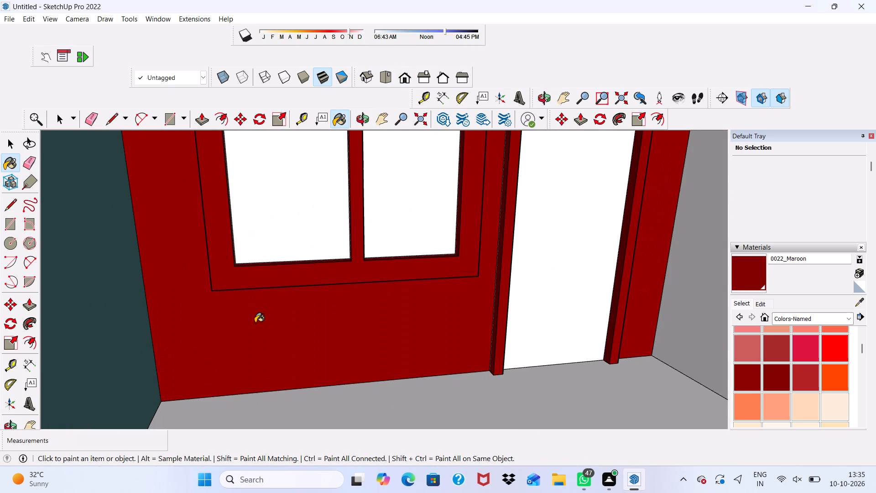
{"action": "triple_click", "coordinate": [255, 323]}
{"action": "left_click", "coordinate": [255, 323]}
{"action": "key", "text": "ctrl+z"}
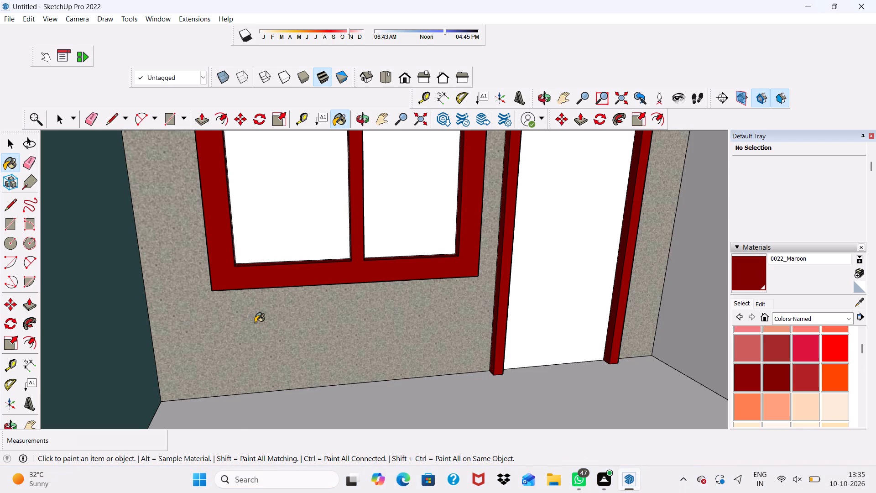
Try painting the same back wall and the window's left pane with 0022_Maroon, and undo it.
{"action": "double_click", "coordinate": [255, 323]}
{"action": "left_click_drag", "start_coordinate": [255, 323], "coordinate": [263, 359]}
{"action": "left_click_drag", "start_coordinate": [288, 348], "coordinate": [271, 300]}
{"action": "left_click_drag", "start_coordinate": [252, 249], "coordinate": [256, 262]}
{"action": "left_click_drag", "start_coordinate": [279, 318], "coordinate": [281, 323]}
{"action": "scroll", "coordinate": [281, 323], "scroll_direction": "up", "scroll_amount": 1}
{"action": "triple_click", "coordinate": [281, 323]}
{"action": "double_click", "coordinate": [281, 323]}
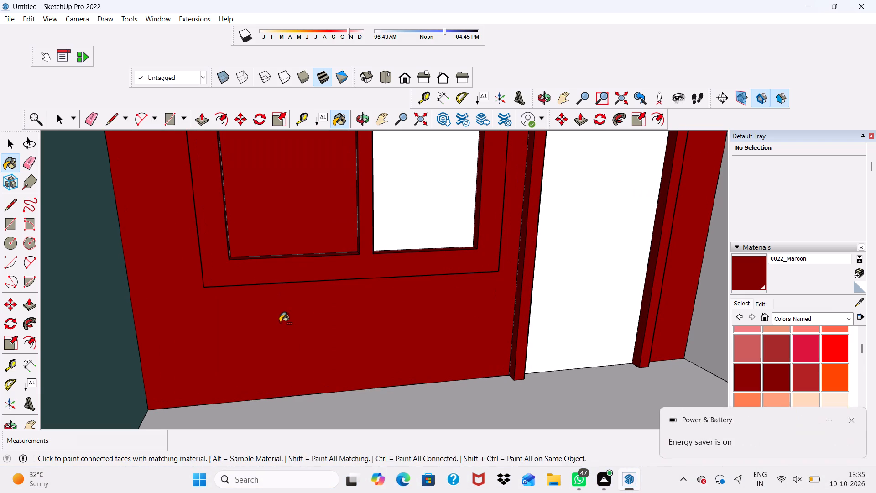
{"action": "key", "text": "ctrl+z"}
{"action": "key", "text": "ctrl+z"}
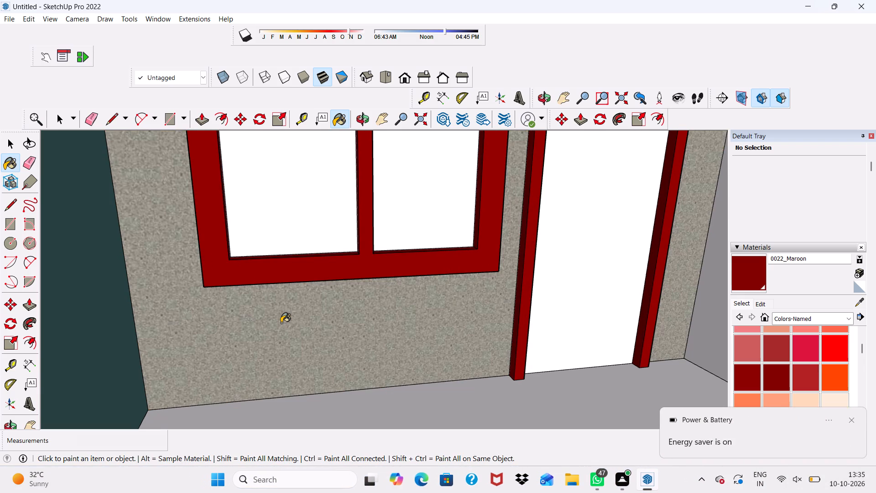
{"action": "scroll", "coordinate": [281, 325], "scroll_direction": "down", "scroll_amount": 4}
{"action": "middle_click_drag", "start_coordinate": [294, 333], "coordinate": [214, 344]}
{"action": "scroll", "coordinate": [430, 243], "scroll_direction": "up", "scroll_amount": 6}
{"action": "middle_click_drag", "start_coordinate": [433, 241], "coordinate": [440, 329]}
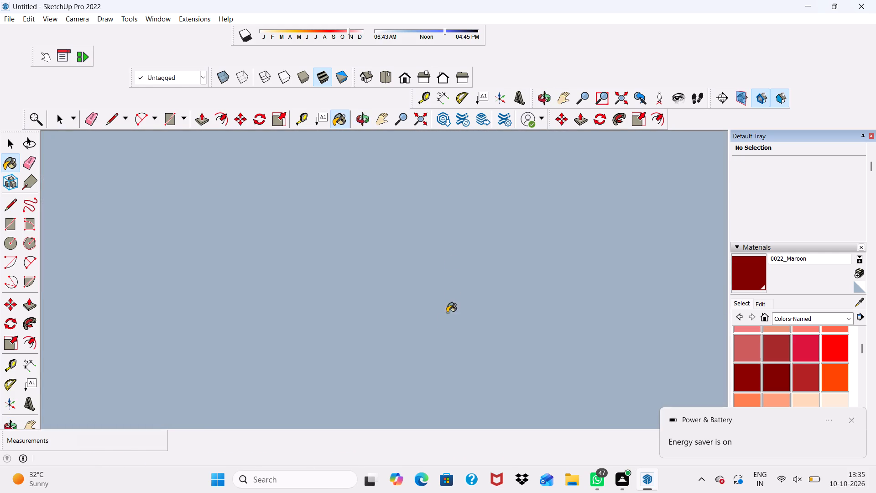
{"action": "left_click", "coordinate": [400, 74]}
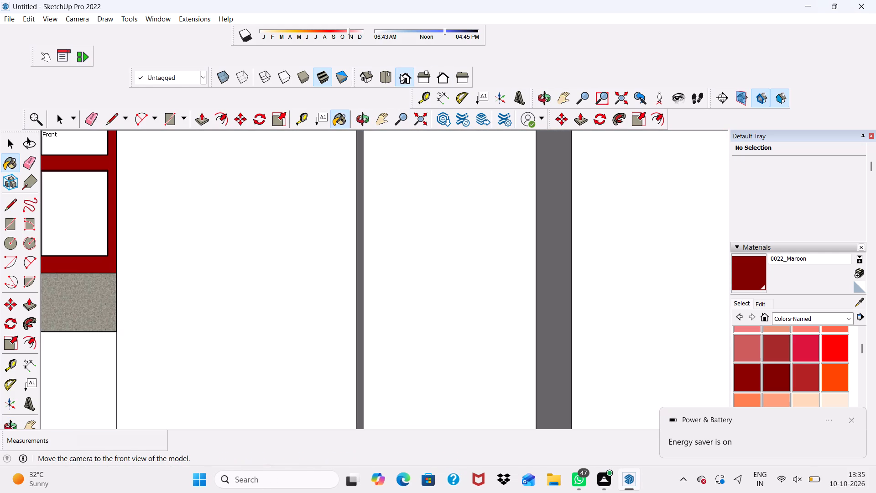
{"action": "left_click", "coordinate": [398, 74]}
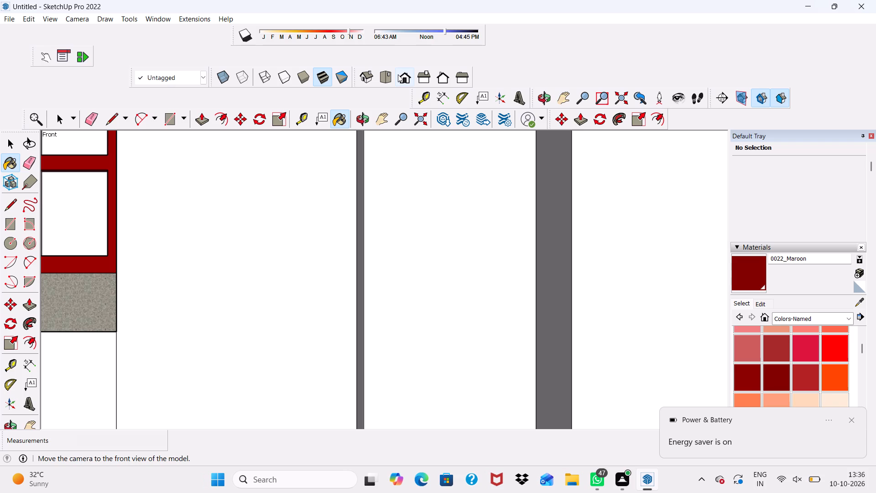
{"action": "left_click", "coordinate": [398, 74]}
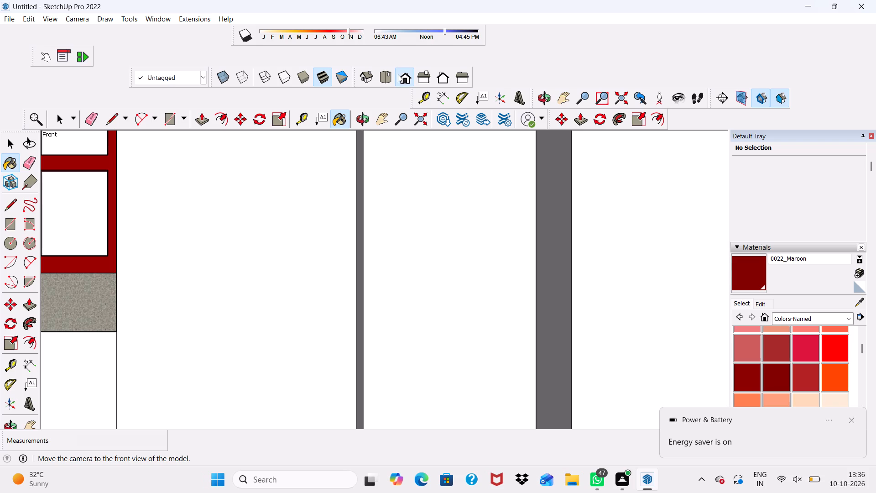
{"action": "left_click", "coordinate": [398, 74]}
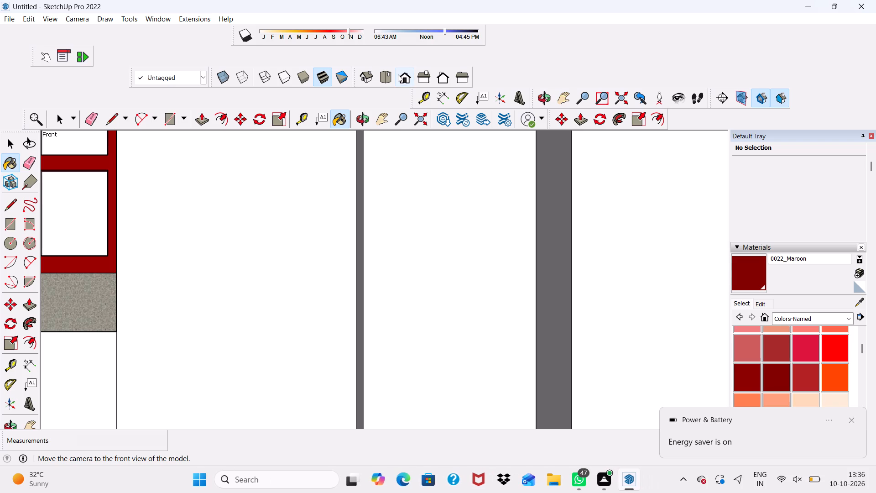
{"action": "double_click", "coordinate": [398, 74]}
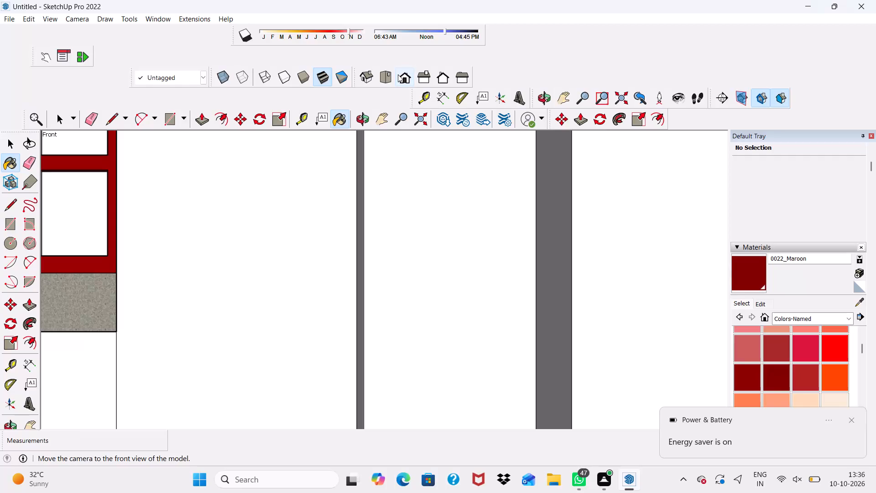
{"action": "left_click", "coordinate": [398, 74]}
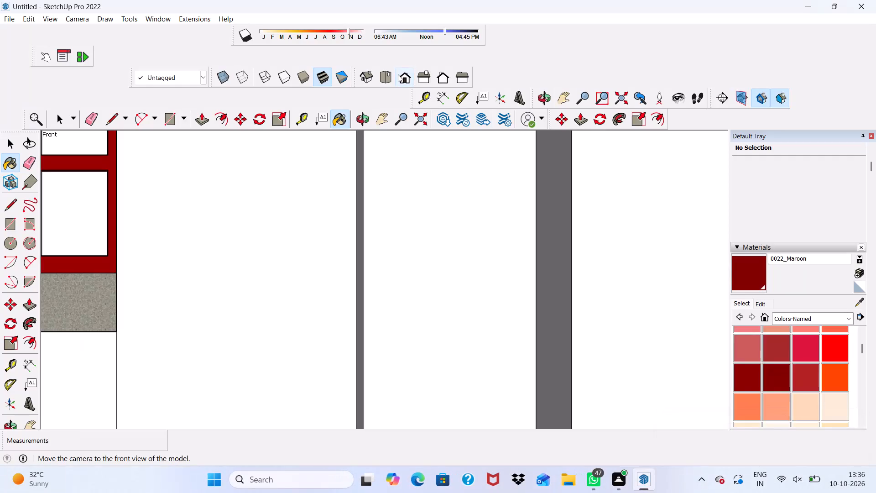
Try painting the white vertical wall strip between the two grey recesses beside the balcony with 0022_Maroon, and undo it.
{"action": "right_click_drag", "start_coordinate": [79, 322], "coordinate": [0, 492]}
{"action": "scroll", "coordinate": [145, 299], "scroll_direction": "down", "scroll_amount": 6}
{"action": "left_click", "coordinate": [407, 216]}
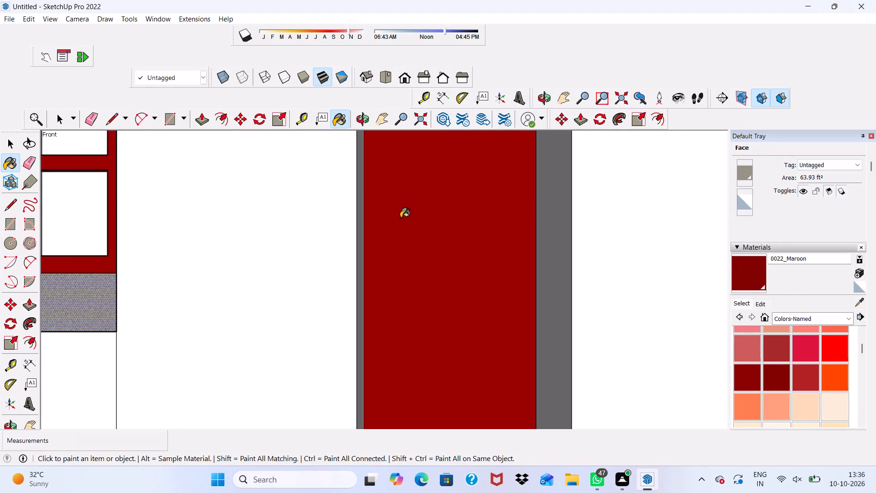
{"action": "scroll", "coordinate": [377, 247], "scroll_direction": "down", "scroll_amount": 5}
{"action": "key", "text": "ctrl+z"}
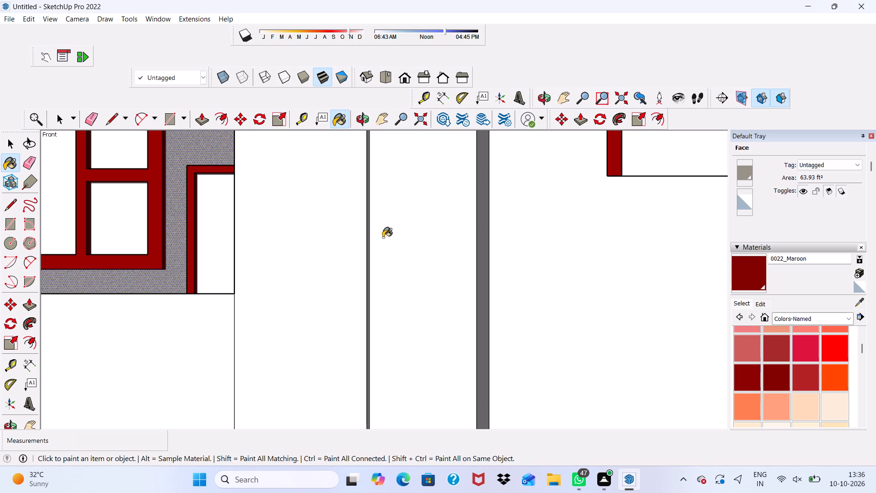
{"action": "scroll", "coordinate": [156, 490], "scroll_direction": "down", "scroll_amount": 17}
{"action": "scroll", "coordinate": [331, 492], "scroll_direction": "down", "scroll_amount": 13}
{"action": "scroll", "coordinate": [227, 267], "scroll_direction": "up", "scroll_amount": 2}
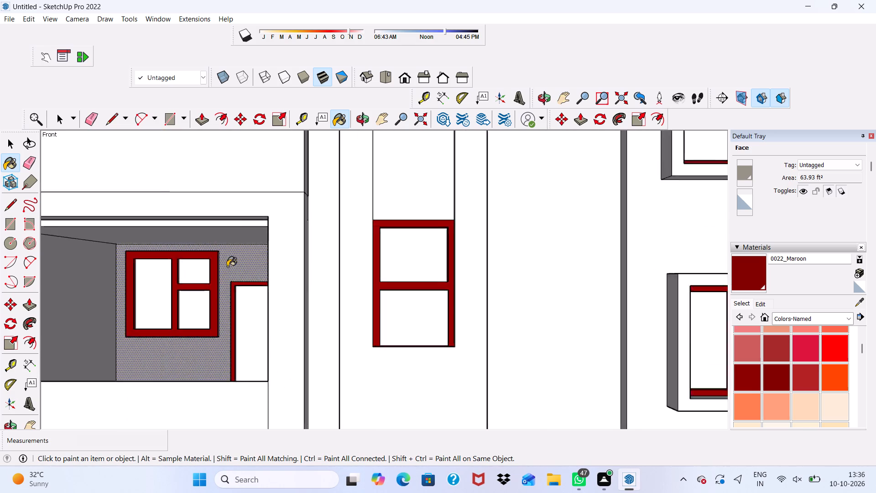
Paint the white three-pane window frame on the upper balcony beside the grey vertical louvres with 0022_Maroon.
{"action": "scroll", "coordinate": [216, 310], "scroll_direction": "down", "scroll_amount": 17}
{"action": "scroll", "coordinate": [199, 210], "scroll_direction": "up", "scroll_amount": 13}
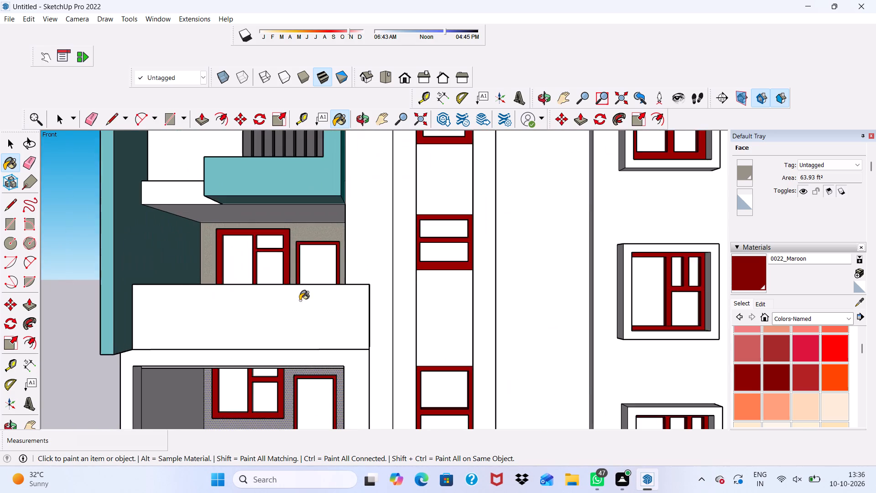
{"action": "scroll", "coordinate": [289, 251], "scroll_direction": "down", "scroll_amount": 11}
{"action": "scroll", "coordinate": [319, 163], "scroll_direction": "up", "scroll_amount": 13}
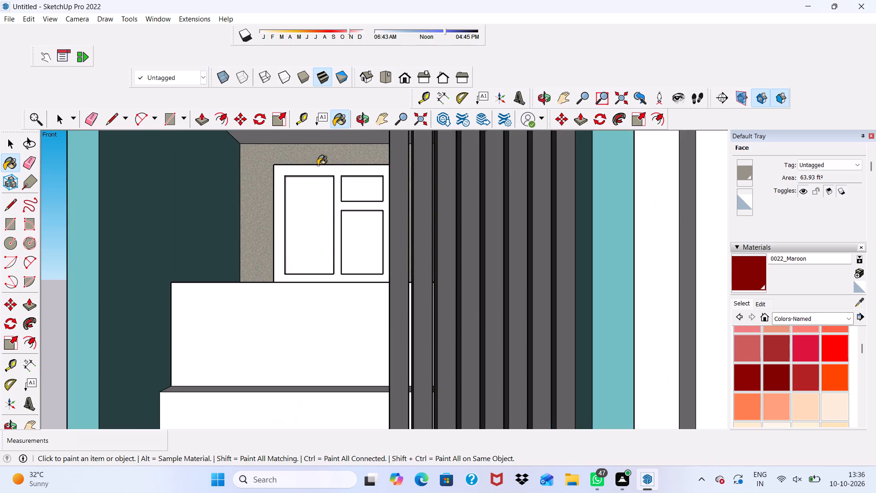
{"action": "scroll", "coordinate": [318, 165], "scroll_direction": "up", "scroll_amount": 10}
{"action": "left_click", "coordinate": [328, 163]}
Paint the left inner reveals of that window's three panes and the upper small pane's bottom reveal with 0022_Maroon.
{"action": "middle_click_drag", "start_coordinate": [372, 228], "coordinate": [252, 242]}
{"action": "scroll", "coordinate": [261, 223], "scroll_direction": "up", "scroll_amount": 5}
{"action": "left_click", "coordinate": [263, 217]}
{"action": "scroll", "coordinate": [401, 186], "scroll_direction": "up", "scroll_amount": 3}
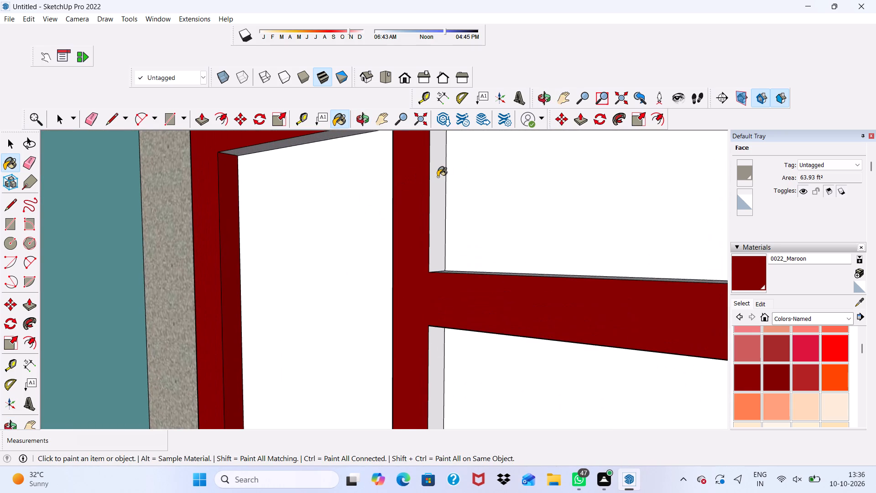
{"action": "left_click", "coordinate": [438, 177]}
{"action": "scroll", "coordinate": [483, 307], "scroll_direction": "down", "scroll_amount": 1}
{"action": "left_click", "coordinate": [434, 361]}
{"action": "scroll", "coordinate": [461, 253], "scroll_direction": "up", "scroll_amount": 4}
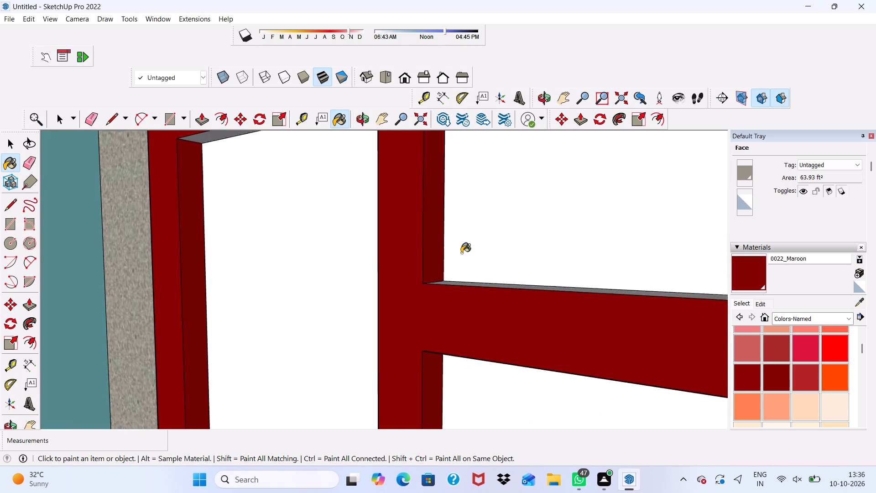
{"action": "scroll", "coordinate": [461, 253], "scroll_direction": "down", "scroll_amount": 2}
{"action": "middle_click_drag", "start_coordinate": [461, 253], "coordinate": [452, 320]}
{"action": "scroll", "coordinate": [452, 320], "scroll_direction": "up", "scroll_amount": 1}
{"action": "left_click", "coordinate": [452, 320]}
{"action": "scroll", "coordinate": [449, 293], "scroll_direction": "down", "scroll_amount": 10}
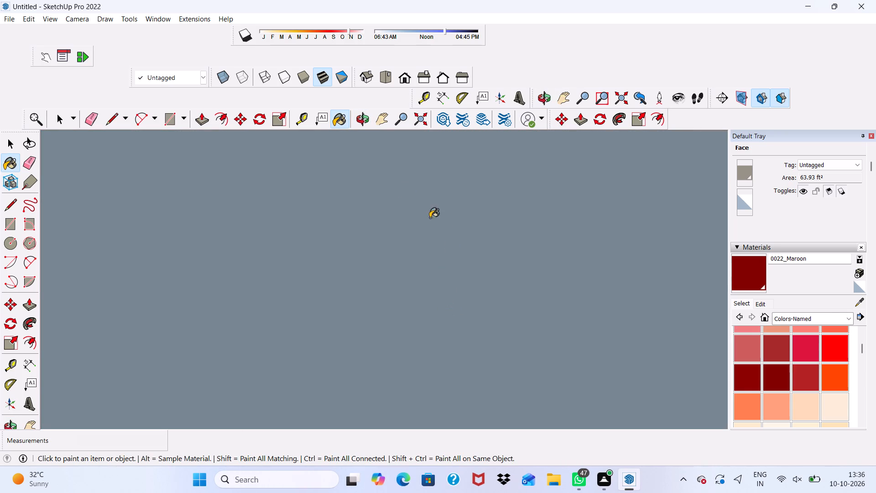
Paint the bottom inner reveals of the window's lower small pane and tall left pane with 0022_Maroon.
{"action": "left_click", "coordinate": [404, 73]}
{"action": "scroll", "coordinate": [429, 239], "scroll_direction": "down", "scroll_amount": 13}
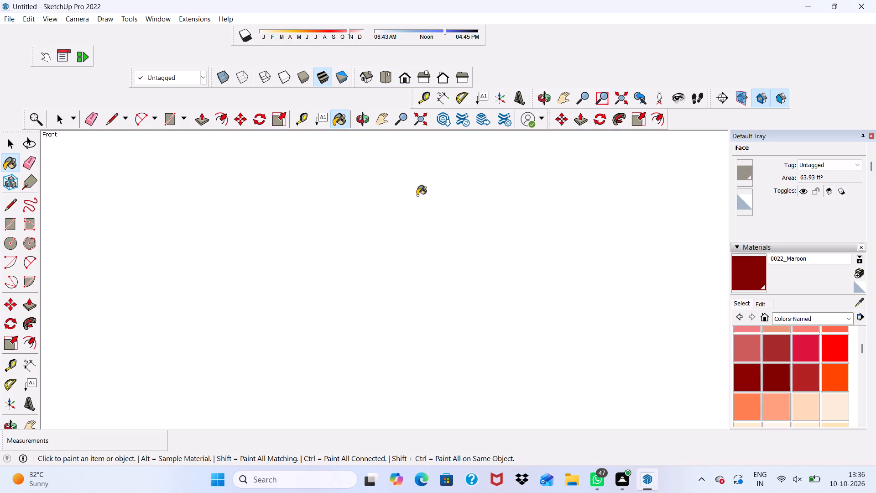
{"action": "scroll", "coordinate": [417, 195], "scroll_direction": "down", "scroll_amount": 20}
{"action": "scroll", "coordinate": [417, 195], "scroll_direction": "down", "scroll_amount": 5}
{"action": "scroll", "coordinate": [414, 340], "scroll_direction": "up", "scroll_amount": 4}
{"action": "scroll", "coordinate": [417, 277], "scroll_direction": "down", "scroll_amount": 7}
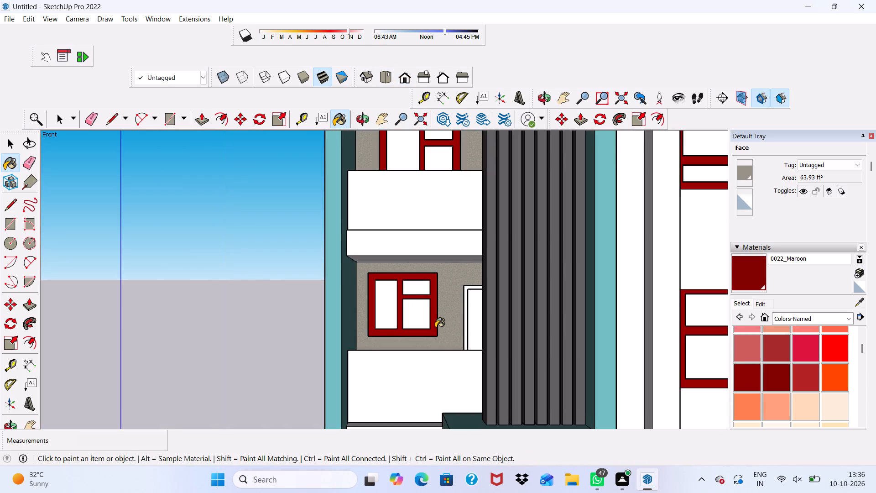
{"action": "scroll", "coordinate": [435, 328], "scroll_direction": "down", "scroll_amount": 11}
{"action": "scroll", "coordinate": [429, 275], "scroll_direction": "up", "scroll_amount": 16}
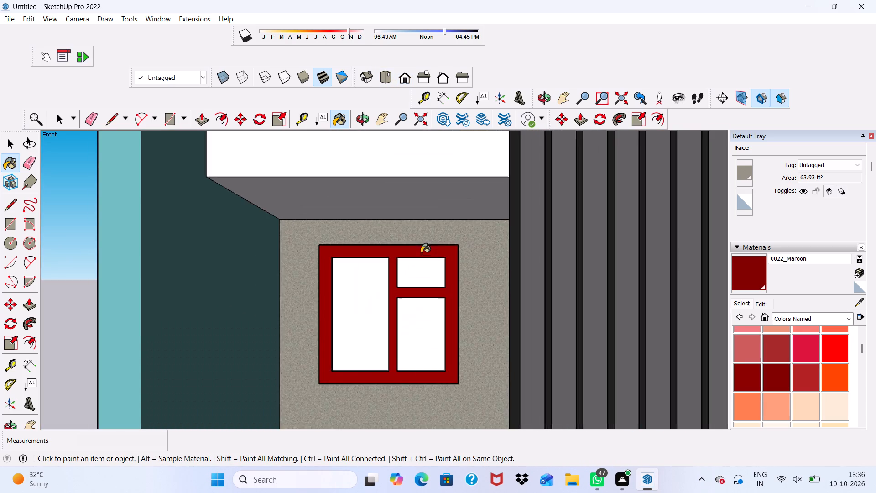
{"action": "scroll", "coordinate": [421, 253], "scroll_direction": "up", "scroll_amount": 1}
{"action": "scroll", "coordinate": [430, 350], "scroll_direction": "up", "scroll_amount": 14}
{"action": "left_click", "coordinate": [425, 386]}
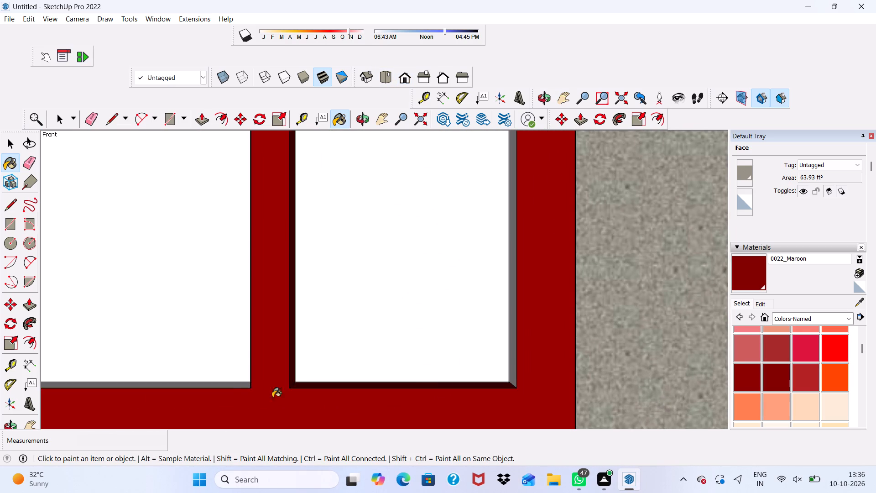
{"action": "scroll", "coordinate": [237, 398], "scroll_direction": "up", "scroll_amount": 5}
{"action": "scroll", "coordinate": [175, 387], "scroll_direction": "down", "scroll_amount": 1}
{"action": "left_click", "coordinate": [179, 377]}
{"action": "scroll", "coordinate": [248, 377], "scroll_direction": "down", "scroll_amount": 4}
Paint the right inner reveals of the window's lower small pane and tall left pane with 0022_Maroon.
{"action": "middle_click_drag", "start_coordinate": [324, 363], "coordinate": [439, 336]}
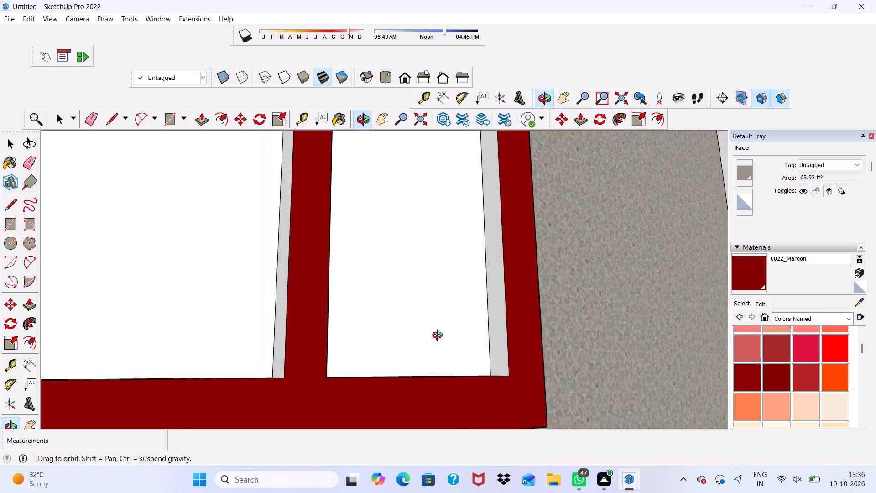
{"action": "middle_click_drag", "start_coordinate": [439, 336], "coordinate": [454, 353]}
{"action": "left_click", "coordinate": [486, 293]}
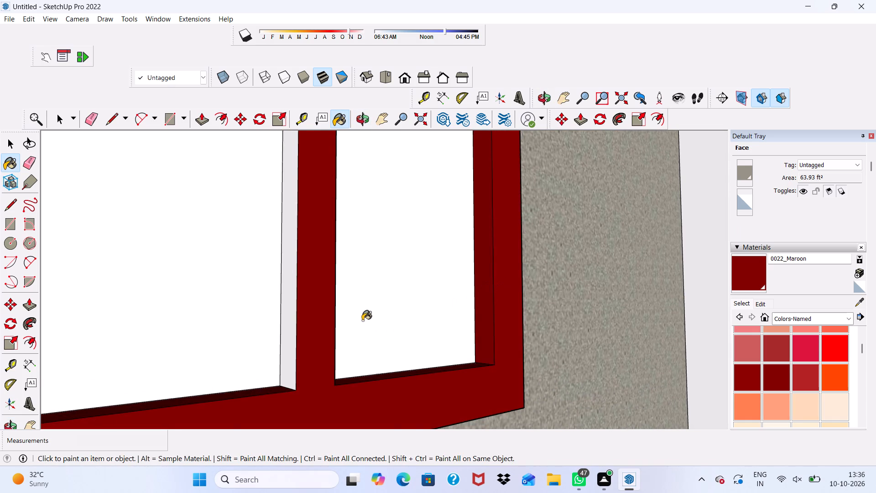
{"action": "scroll", "coordinate": [362, 320], "scroll_direction": "up", "scroll_amount": 5}
{"action": "left_click", "coordinate": [224, 309]}
{"action": "scroll", "coordinate": [224, 309], "scroll_direction": "down", "scroll_amount": 3}
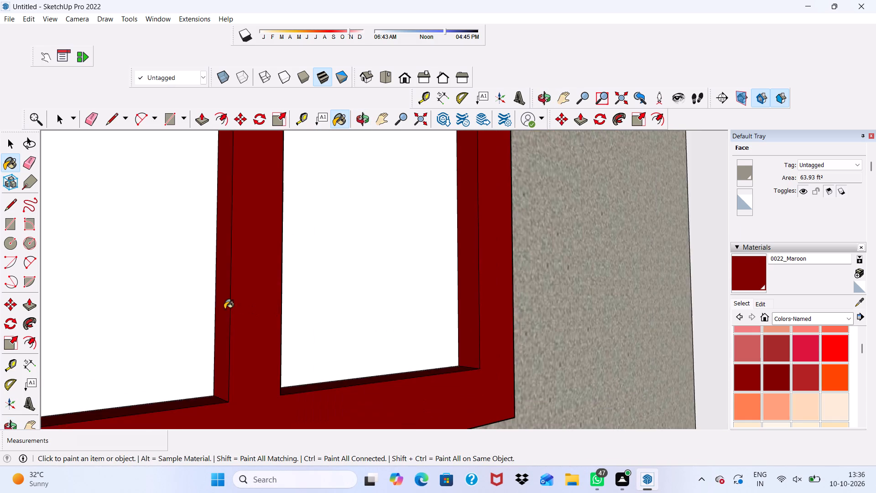
{"action": "scroll", "coordinate": [224, 309], "scroll_direction": "down", "scroll_amount": 14}
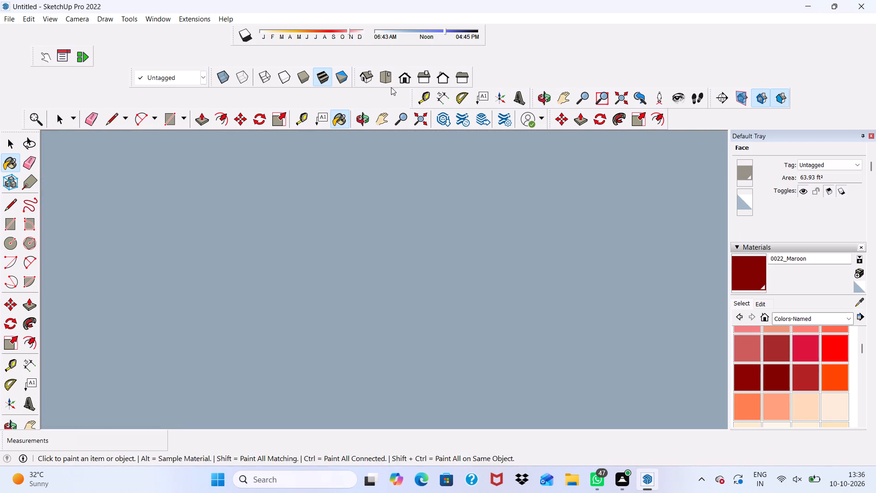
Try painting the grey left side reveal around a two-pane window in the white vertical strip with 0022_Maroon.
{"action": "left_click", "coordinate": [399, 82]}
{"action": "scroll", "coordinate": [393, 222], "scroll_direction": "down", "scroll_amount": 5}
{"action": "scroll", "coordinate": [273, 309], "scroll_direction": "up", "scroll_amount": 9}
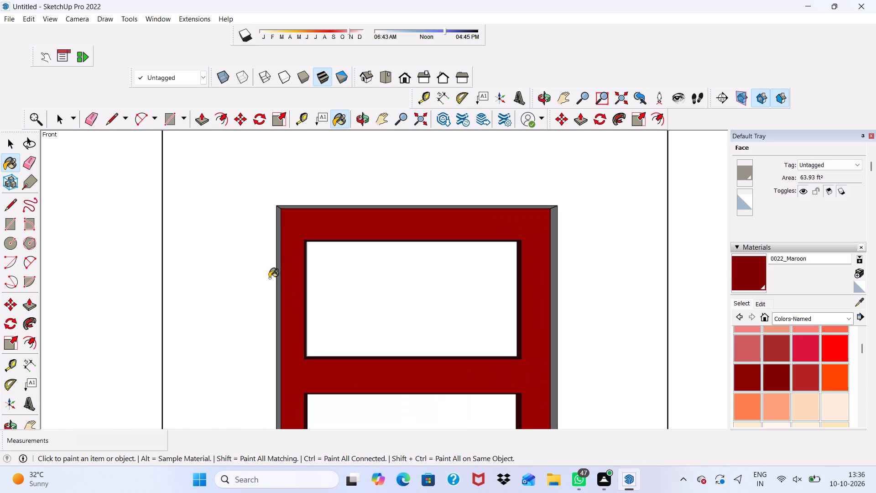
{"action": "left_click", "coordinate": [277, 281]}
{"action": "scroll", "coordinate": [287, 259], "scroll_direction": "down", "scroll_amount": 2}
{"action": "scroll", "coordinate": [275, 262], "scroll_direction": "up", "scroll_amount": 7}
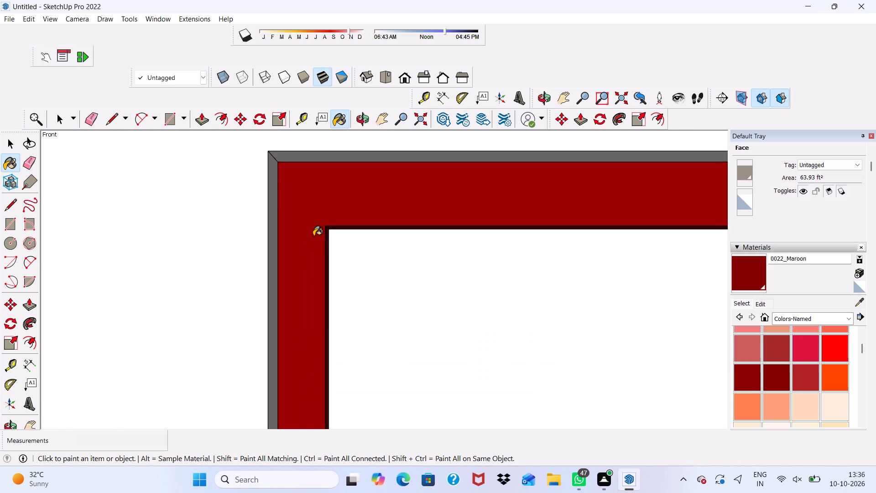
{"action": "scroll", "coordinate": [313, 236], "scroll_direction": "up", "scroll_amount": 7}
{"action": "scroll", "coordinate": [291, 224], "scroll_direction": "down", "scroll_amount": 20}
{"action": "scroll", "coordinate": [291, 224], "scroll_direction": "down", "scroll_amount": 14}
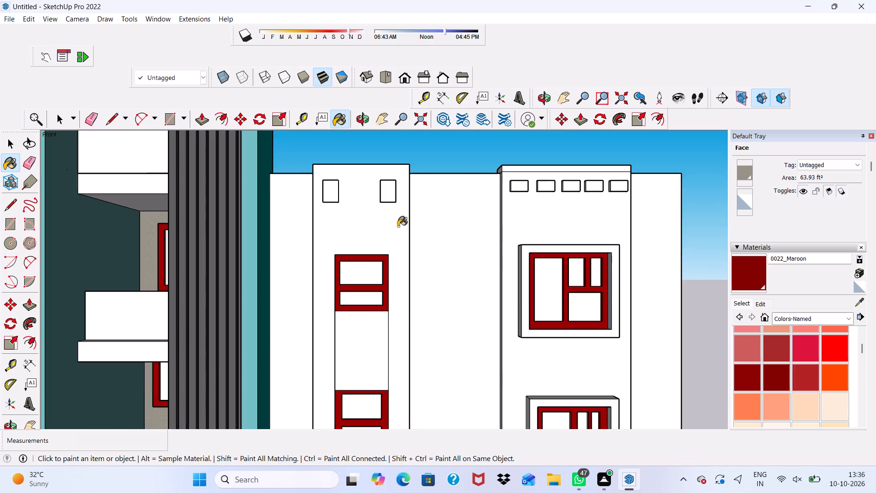
Paint the top reveals of all three balcony window panes and the upper small pane's right reveal with 0022_Maroon.
{"action": "scroll", "coordinate": [398, 226], "scroll_direction": "down", "scroll_amount": 3}
{"action": "scroll", "coordinate": [200, 274], "scroll_direction": "up", "scroll_amount": 20}
{"action": "scroll", "coordinate": [200, 274], "scroll_direction": "up", "scroll_amount": 3}
{"action": "middle_click_drag", "start_coordinate": [345, 237], "coordinate": [343, 216]}
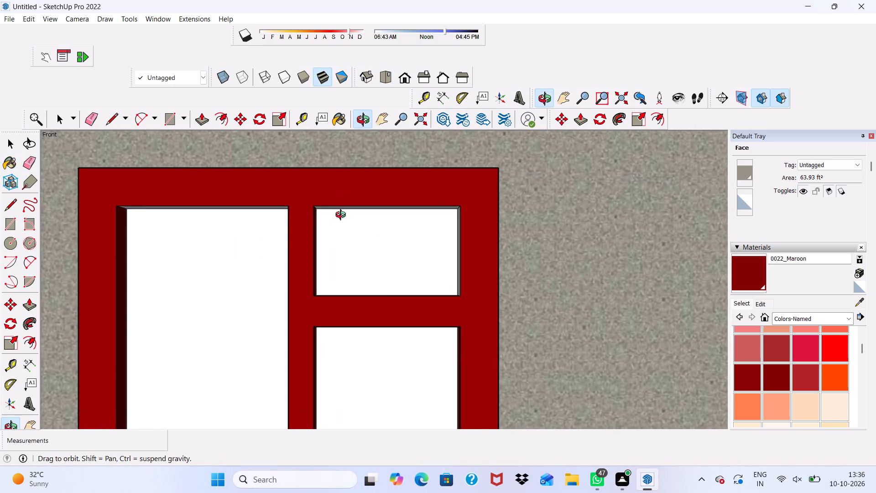
{"action": "middle_click_drag", "start_coordinate": [343, 216], "coordinate": [328, 154]}
{"action": "scroll", "coordinate": [342, 231], "scroll_direction": "up", "scroll_amount": 5}
{"action": "left_click", "coordinate": [342, 210]}
{"action": "scroll", "coordinate": [365, 330], "scroll_direction": "up", "scroll_amount": 1}
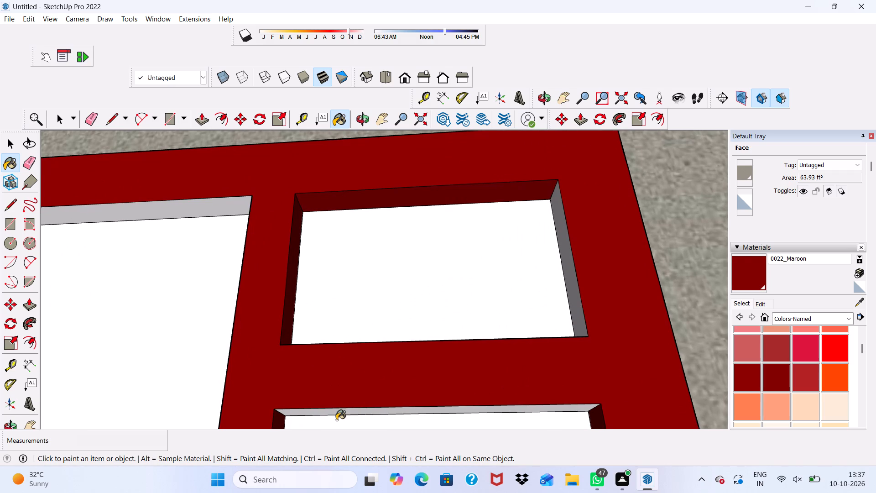
{"action": "left_click", "coordinate": [336, 413]}
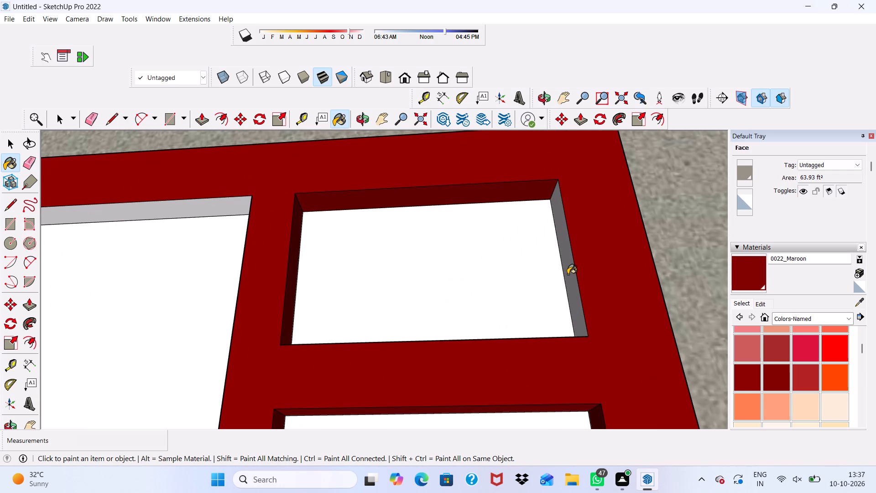
{"action": "left_click", "coordinate": [568, 274]}
{"action": "left_click", "coordinate": [127, 212]}
{"action": "scroll", "coordinate": [127, 212], "scroll_direction": "down", "scroll_amount": 3}
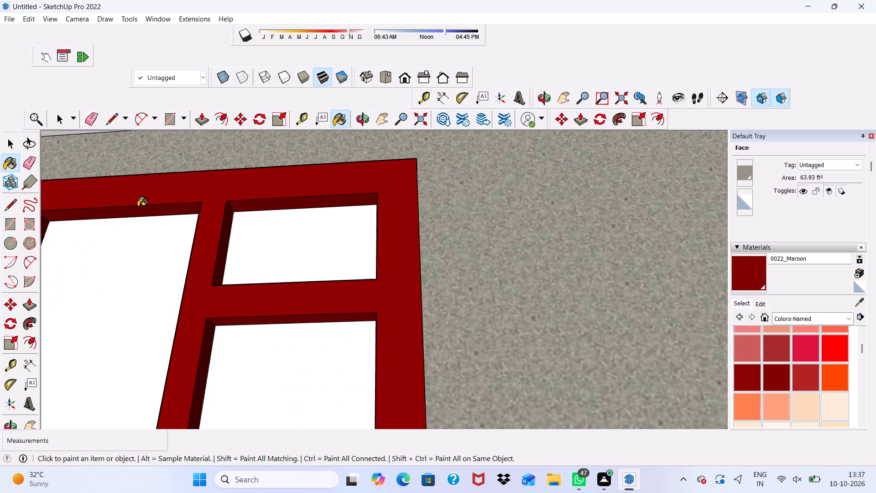
{"action": "scroll", "coordinate": [138, 207], "scroll_direction": "down", "scroll_amount": 8}
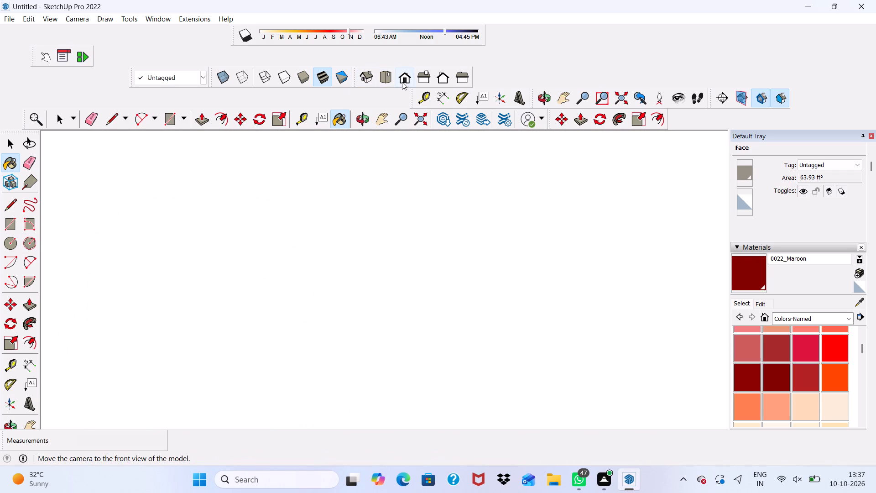
Examine the upper balcony windows behind the grey louvres from several angles for unpainted frame faces.
{"action": "left_click", "coordinate": [402, 80]}
{"action": "scroll", "coordinate": [362, 184], "scroll_direction": "down", "scroll_amount": 9}
{"action": "scroll", "coordinate": [287, 176], "scroll_direction": "up", "scroll_amount": 1}
{"action": "scroll", "coordinate": [294, 199], "scroll_direction": "down", "scroll_amount": 15}
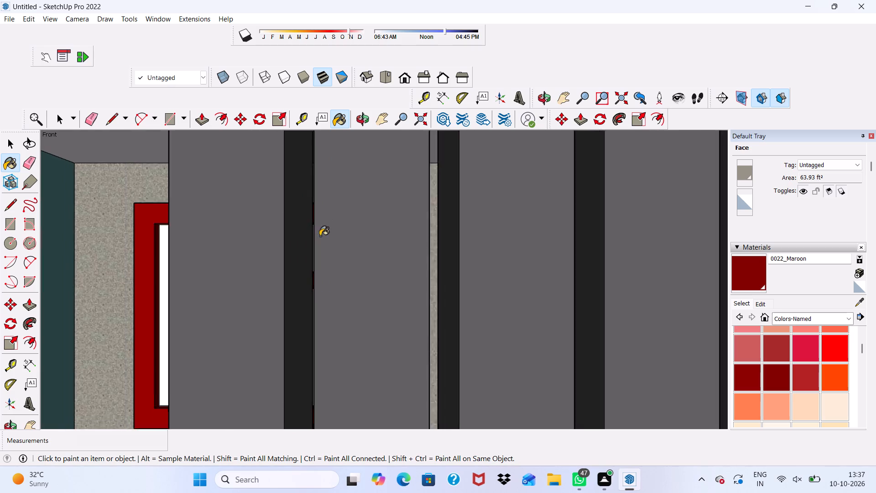
{"action": "scroll", "coordinate": [320, 236], "scroll_direction": "down", "scroll_amount": 9}
{"action": "scroll", "coordinate": [235, 331], "scroll_direction": "up", "scroll_amount": 5}
{"action": "scroll", "coordinate": [231, 333], "scroll_direction": "down", "scroll_amount": 4}
{"action": "middle_click_drag", "start_coordinate": [229, 343], "coordinate": [282, 384]}
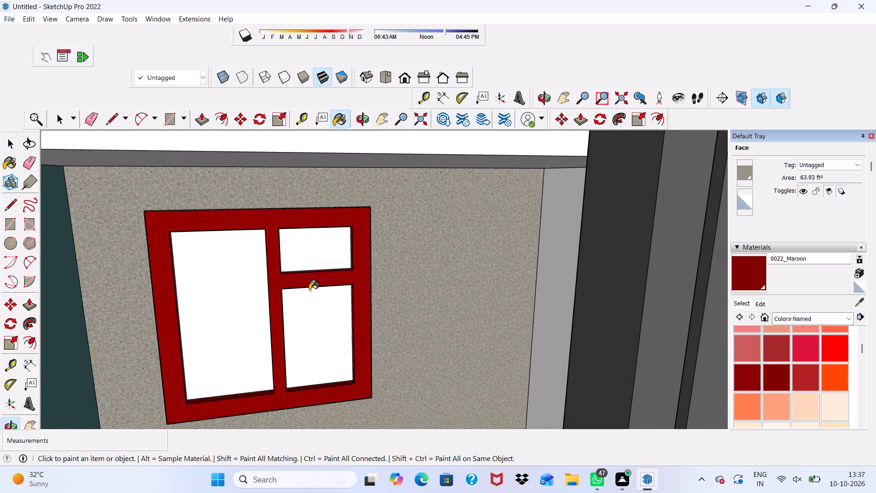
{"action": "middle_click_drag", "start_coordinate": [334, 255], "coordinate": [300, 356]}
{"action": "scroll", "coordinate": [245, 280], "scroll_direction": "down", "scroll_amount": 10}
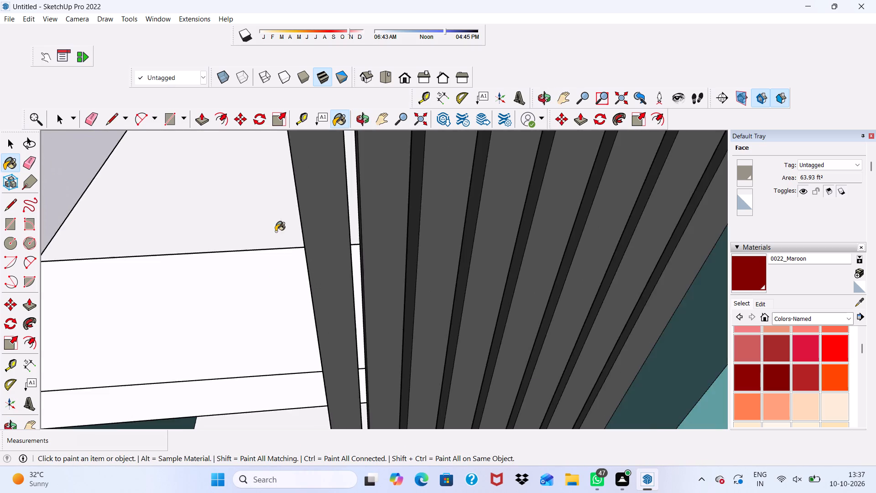
{"action": "scroll", "coordinate": [276, 231], "scroll_direction": "down", "scroll_amount": 18}
{"action": "middle_click_drag", "start_coordinate": [271, 291], "coordinate": [271, 173]}
{"action": "scroll", "coordinate": [287, 284], "scroll_direction": "up", "scroll_amount": 9}
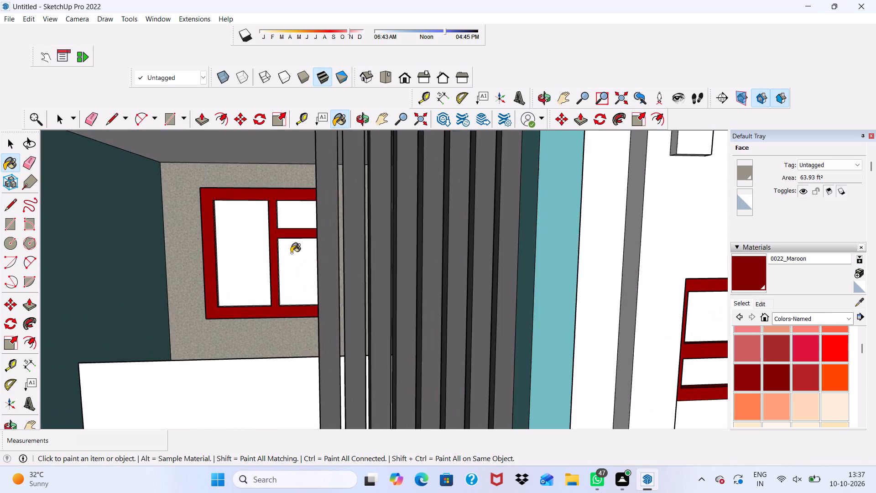
{"action": "scroll", "coordinate": [291, 253], "scroll_direction": "up", "scroll_amount": 9}
{"action": "middle_click_drag", "start_coordinate": [268, 253], "coordinate": [365, 255]}
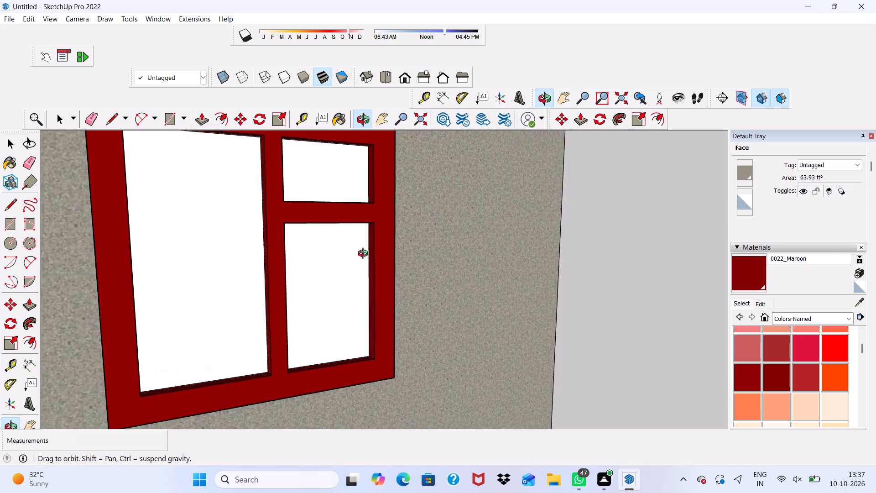
{"action": "middle_click_drag", "start_coordinate": [365, 255], "coordinate": [403, 253]}
{"action": "middle_click_drag", "start_coordinate": [383, 253], "coordinate": [251, 252]}
{"action": "scroll", "coordinate": [251, 252], "scroll_direction": "up", "scroll_amount": 1}
{"action": "scroll", "coordinate": [278, 205], "scroll_direction": "down", "scroll_amount": 1}
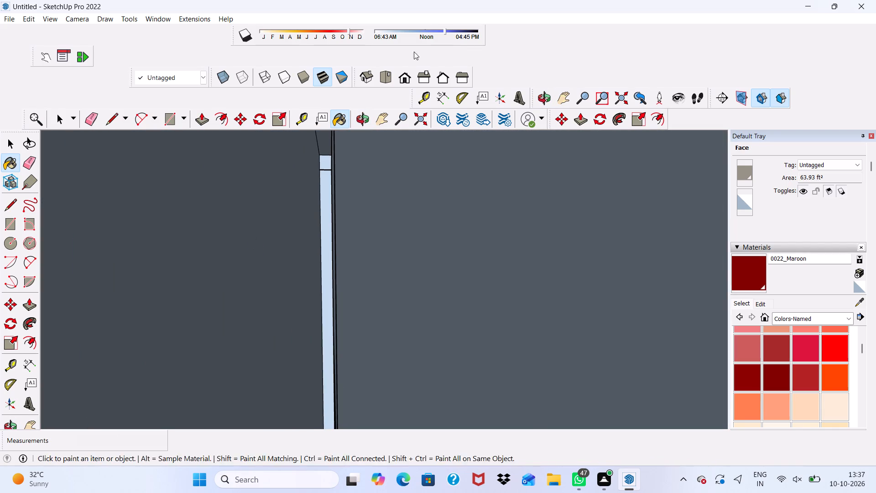
Touch up the upper balcony window's frame near its tall left pane with 0022_Maroon.
{"action": "left_click", "coordinate": [406, 74]}
{"action": "scroll", "coordinate": [370, 178], "scroll_direction": "down", "scroll_amount": 5}
{"action": "scroll", "coordinate": [167, 237], "scroll_direction": "up", "scroll_amount": 3}
{"action": "scroll", "coordinate": [193, 210], "scroll_direction": "down", "scroll_amount": 11}
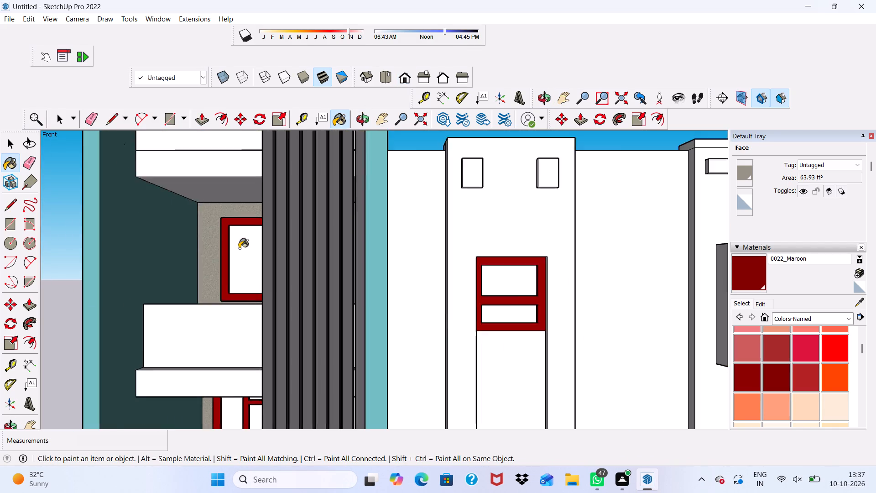
{"action": "scroll", "coordinate": [239, 248], "scroll_direction": "down", "scroll_amount": 9}
{"action": "scroll", "coordinate": [234, 290], "scroll_direction": "up", "scroll_amount": 5}
{"action": "middle_click_drag", "start_coordinate": [213, 267], "coordinate": [312, 282]}
{"action": "scroll", "coordinate": [289, 274], "scroll_direction": "up", "scroll_amount": 2}
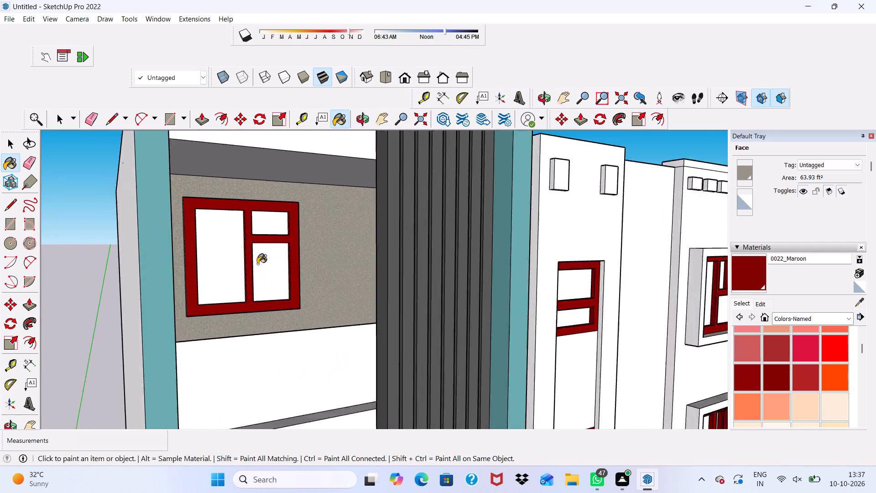
{"action": "scroll", "coordinate": [257, 264], "scroll_direction": "up", "scroll_amount": 20}
{"action": "scroll", "coordinate": [257, 264], "scroll_direction": "up", "scroll_amount": 2}
{"action": "left_click", "coordinate": [214, 238]}
{"action": "scroll", "coordinate": [214, 247], "scroll_direction": "down", "scroll_amount": 16}
Examine the colouring of the whole building facade in front view.
{"action": "left_click", "coordinate": [402, 82]}
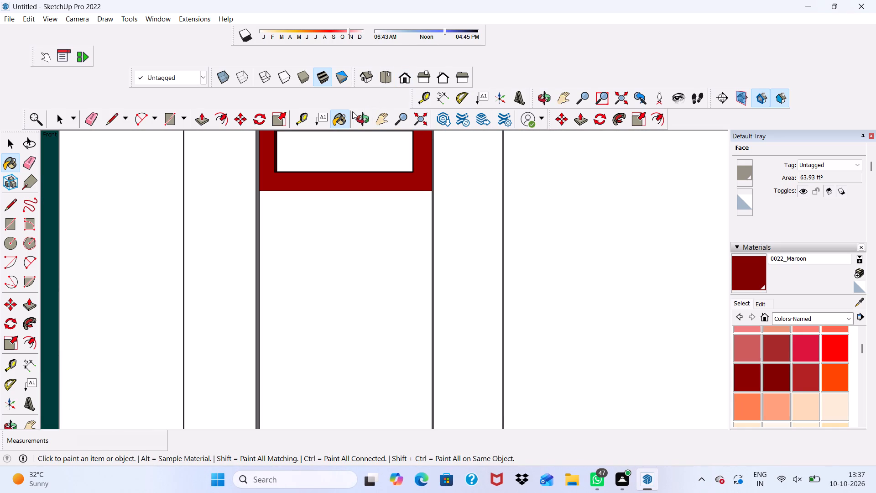
{"action": "key", "text": "space"}
{"action": "scroll", "coordinate": [0, 178], "scroll_direction": "down", "scroll_amount": 9}
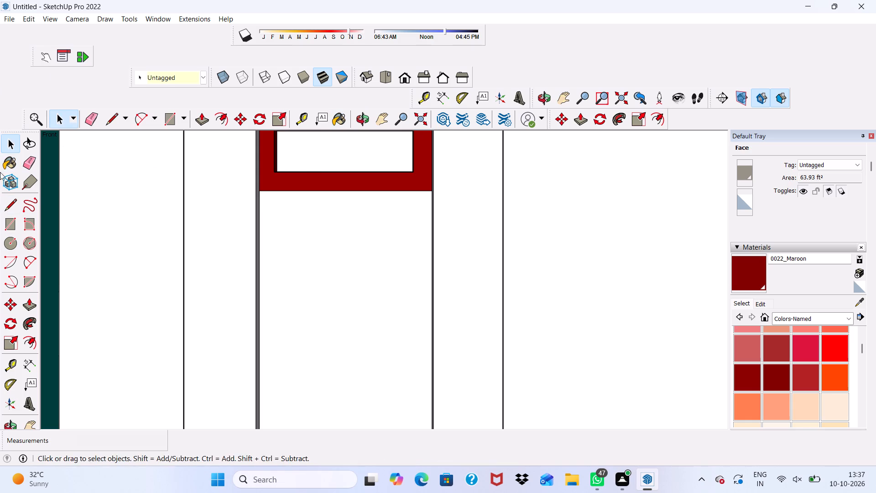
{"action": "scroll", "coordinate": [272, 283], "scroll_direction": "down", "scroll_amount": 20}
{"action": "scroll", "coordinate": [272, 283], "scroll_direction": "down", "scroll_amount": 2}
{"action": "scroll", "coordinate": [270, 195], "scroll_direction": "up", "scroll_amount": 1}
{"action": "scroll", "coordinate": [275, 212], "scroll_direction": "down", "scroll_amount": 3}
{"action": "scroll", "coordinate": [236, 257], "scroll_direction": "up", "scroll_amount": 6}
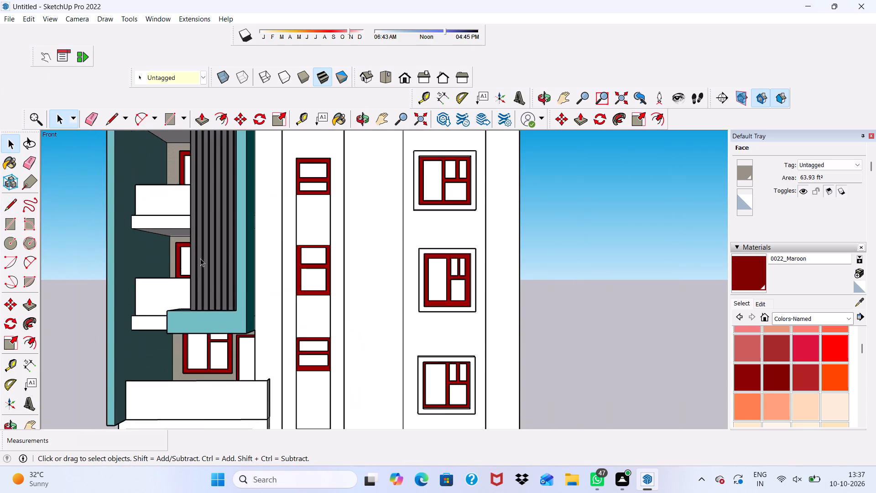
{"action": "scroll", "coordinate": [193, 252], "scroll_direction": "down", "scroll_amount": 5}
{"action": "scroll", "coordinate": [142, 163], "scroll_direction": "up", "scroll_amount": 1}
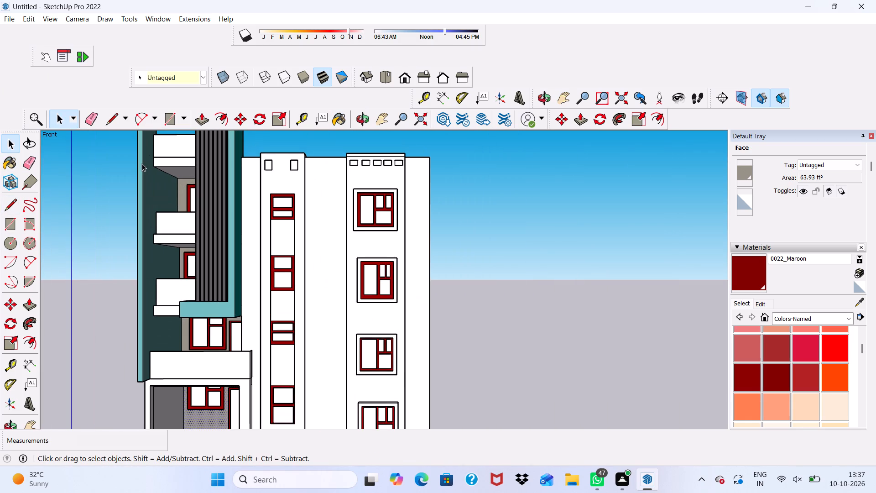
{"action": "scroll", "coordinate": [142, 163], "scroll_direction": "up", "scroll_amount": 1}
{"action": "scroll", "coordinate": [144, 189], "scroll_direction": "down", "scroll_amount": 4}
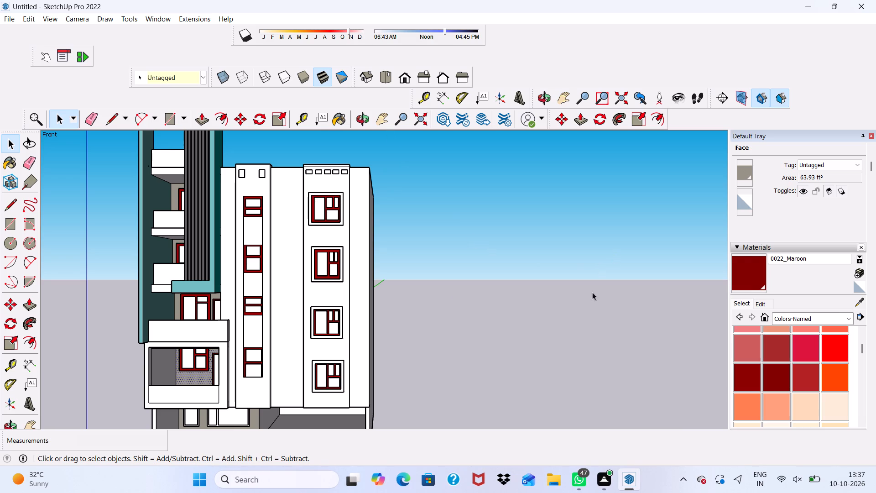
Paint the parapets of the two uppermost balconies beside the grey louvres with Translucent Glass Blue from Glass and Mirrors.
{"action": "scroll", "coordinate": [825, 371], "scroll_direction": "up", "scroll_amount": 1}
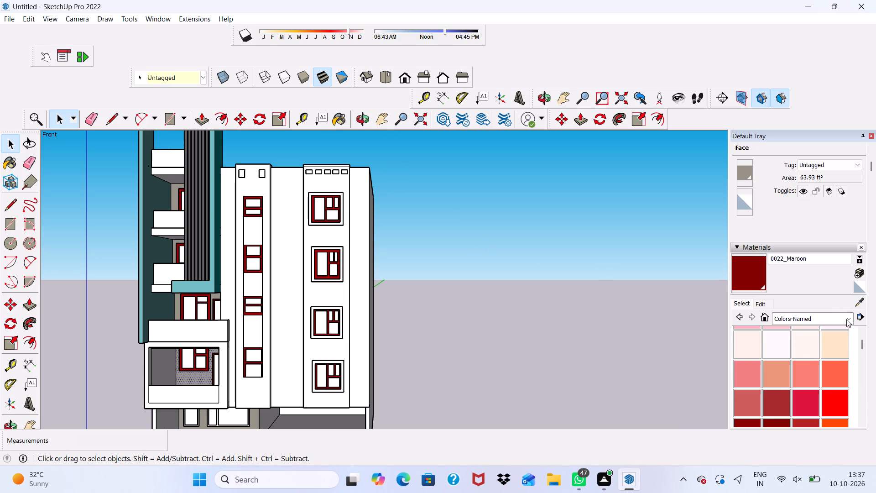
{"action": "left_click", "coordinate": [847, 322]}
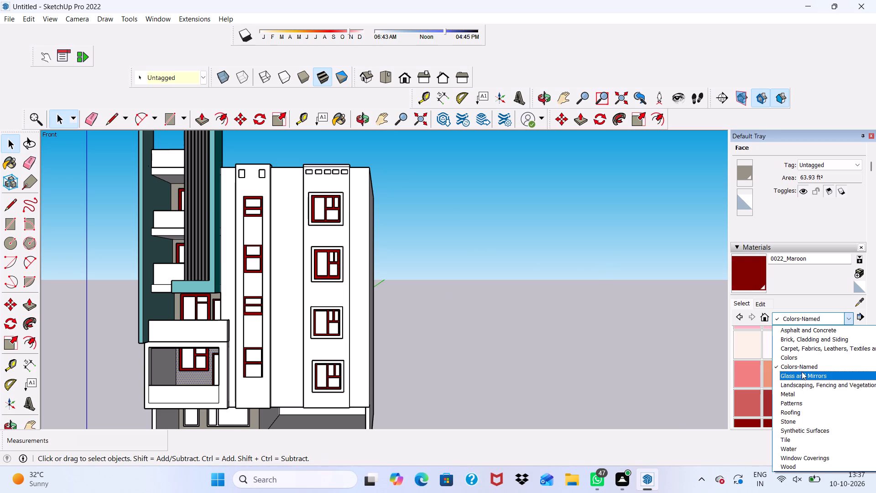
{"action": "left_click", "coordinate": [802, 369]}
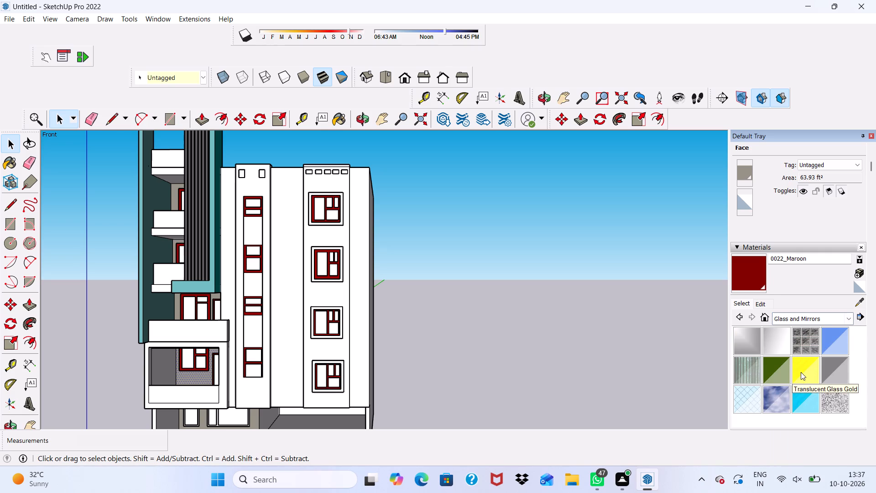
{"action": "left_click", "coordinate": [831, 337]}
{"action": "scroll", "coordinate": [40, 280], "scroll_direction": "up", "scroll_amount": 6}
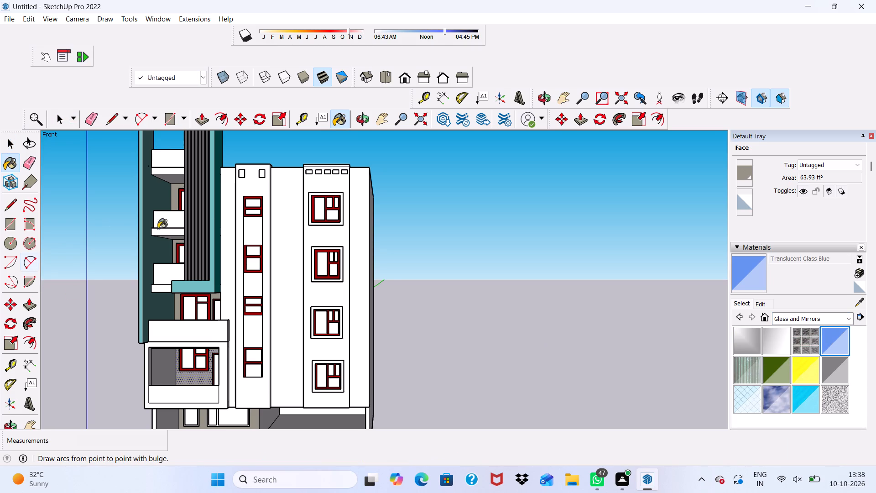
{"action": "scroll", "coordinate": [158, 229], "scroll_direction": "up", "scroll_amount": 10}
{"action": "left_click", "coordinate": [108, 215]}
{"action": "scroll", "coordinate": [108, 215], "scroll_direction": "down", "scroll_amount": 11}
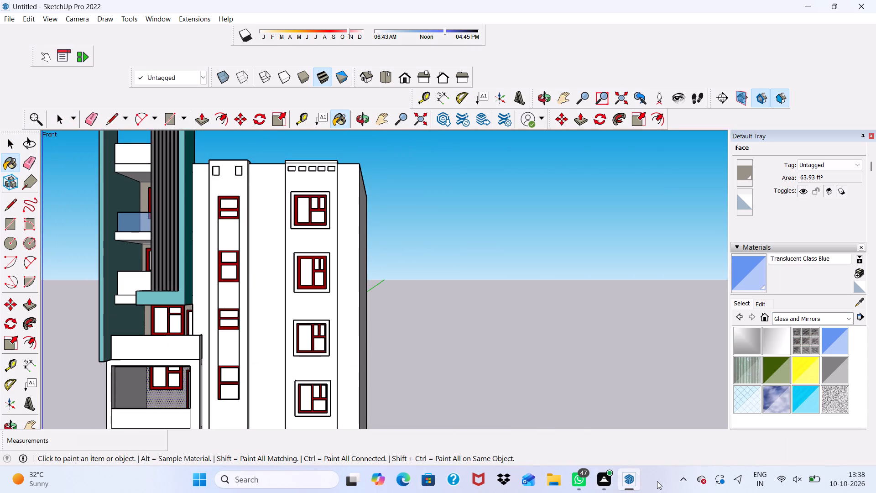
{"action": "scroll", "coordinate": [104, 153], "scroll_direction": "up", "scroll_amount": 8}
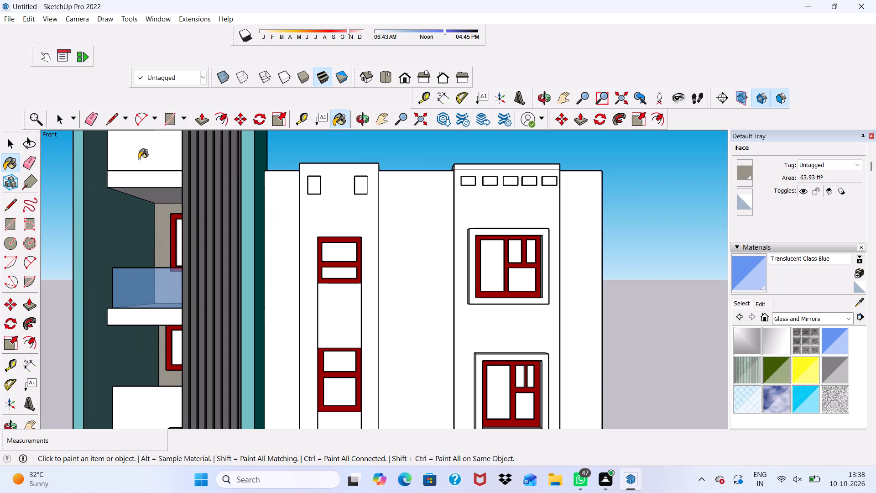
{"action": "left_click", "coordinate": [145, 152]}
{"action": "scroll", "coordinate": [147, 161], "scroll_direction": "down", "scroll_amount": 11}
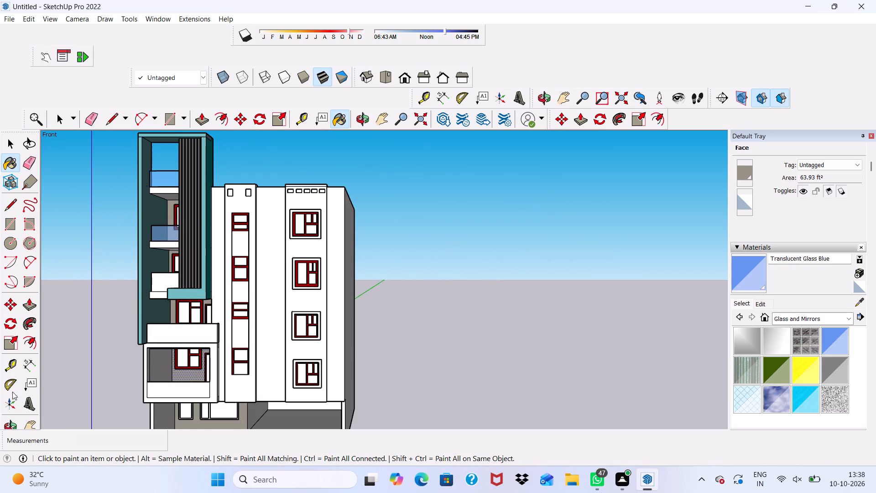
Paint all four panes of the second-from-top window in the plain facade's framed-window column with Translucent Glass Blue.
{"action": "scroll", "coordinate": [341, 267], "scroll_direction": "up", "scroll_amount": 6}
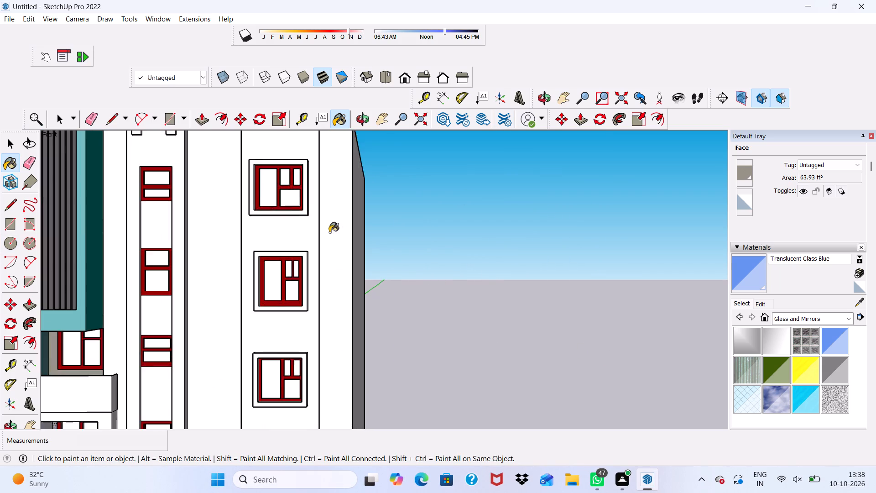
{"action": "scroll", "coordinate": [329, 232], "scroll_direction": "up", "scroll_amount": 8}
{"action": "left_click", "coordinate": [246, 299]}
{"action": "scroll", "coordinate": [279, 330], "scroll_direction": "up", "scroll_amount": 4}
{"action": "left_click", "coordinate": [283, 329]}
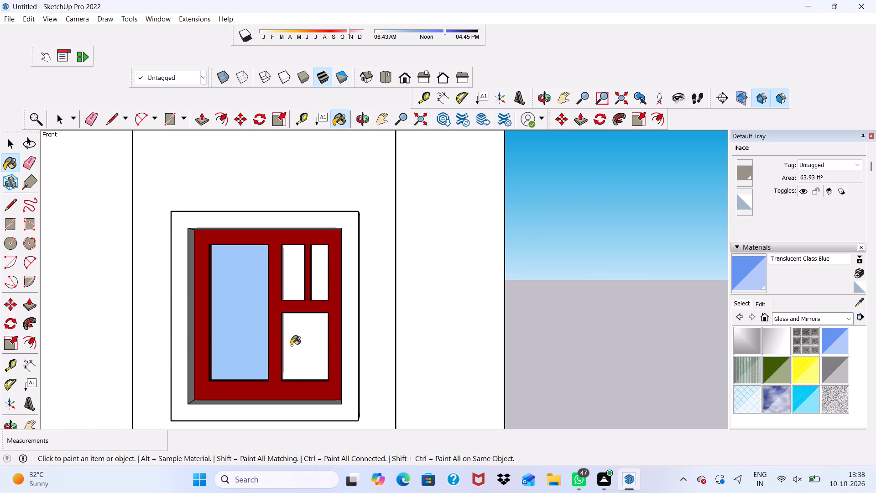
{"action": "left_click", "coordinate": [302, 337]}
{"action": "scroll", "coordinate": [302, 306], "scroll_direction": "up", "scroll_amount": 3}
{"action": "left_click", "coordinate": [289, 268]}
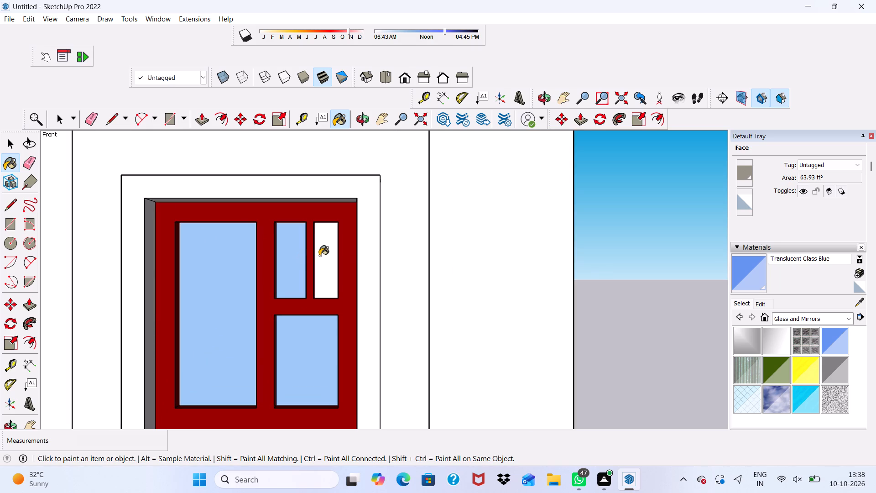
{"action": "left_click", "coordinate": [321, 254]}
{"action": "scroll", "coordinate": [322, 236], "scroll_direction": "down", "scroll_amount": 17}
Paint all four panes of the topmost window in the same framed-window column with Translucent Glass Blue.
{"action": "scroll", "coordinate": [332, 299], "scroll_direction": "up", "scroll_amount": 4}
{"action": "scroll", "coordinate": [280, 206], "scroll_direction": "up", "scroll_amount": 3}
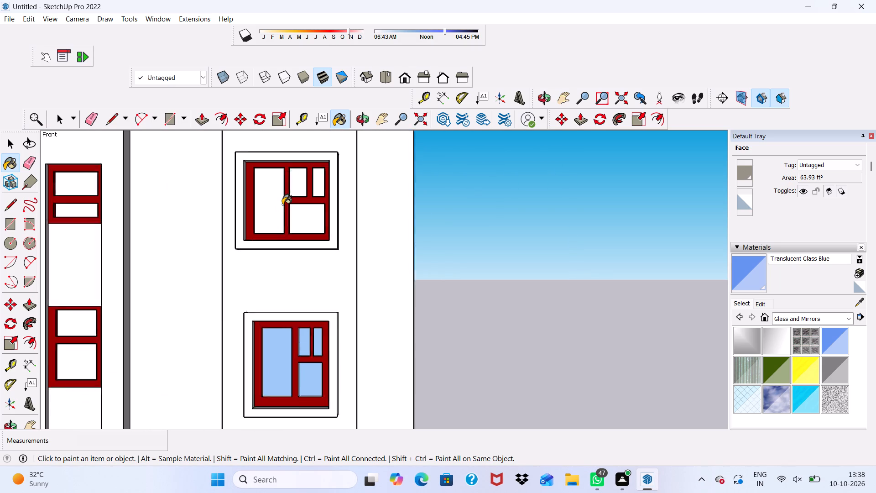
{"action": "scroll", "coordinate": [282, 205], "scroll_direction": "up", "scroll_amount": 1}
{"action": "left_click", "coordinate": [253, 211]}
{"action": "left_click", "coordinate": [316, 231]}
{"action": "left_click", "coordinate": [306, 178]}
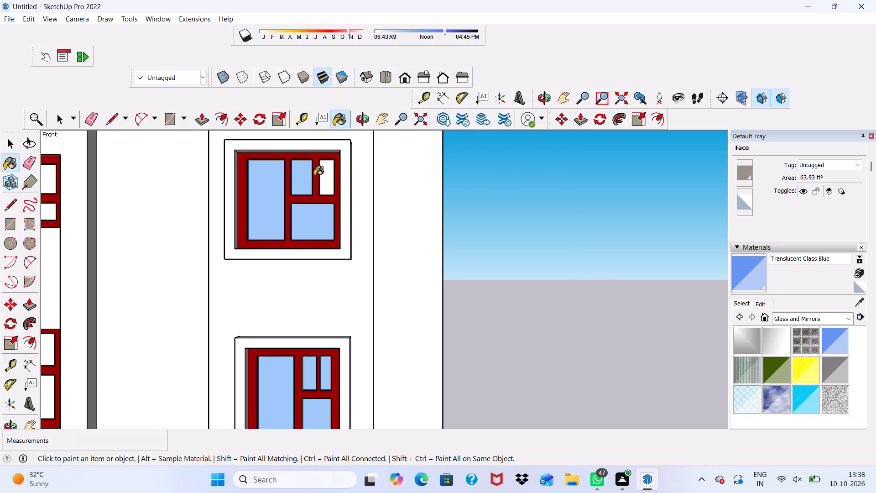
{"action": "left_click", "coordinate": [323, 172]}
{"action": "scroll", "coordinate": [327, 168], "scroll_direction": "down", "scroll_amount": 12}
Paint all four panes of the third-from-top window in the framed-window column with Translucent Glass Blue.
{"action": "scroll", "coordinate": [329, 381], "scroll_direction": "up", "scroll_amount": 5}
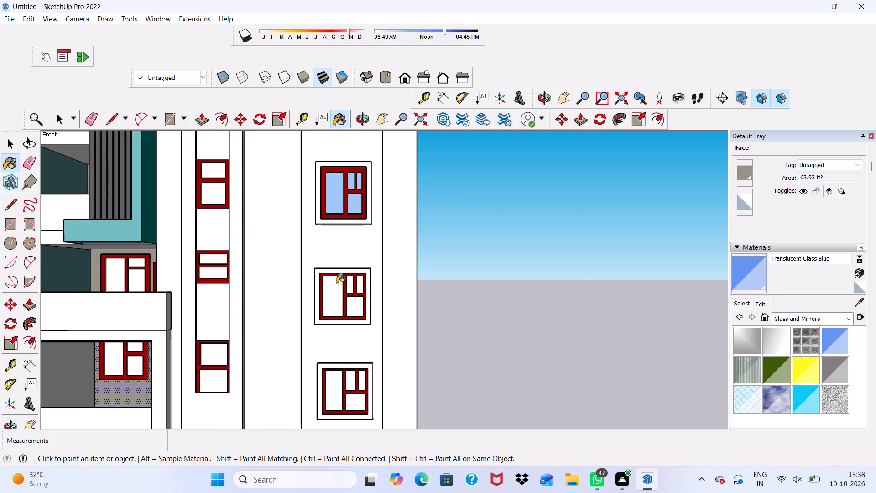
{"action": "left_click", "coordinate": [338, 279]}
{"action": "scroll", "coordinate": [357, 287], "scroll_direction": "up", "scroll_amount": 4}
{"action": "left_click", "coordinate": [360, 316]}
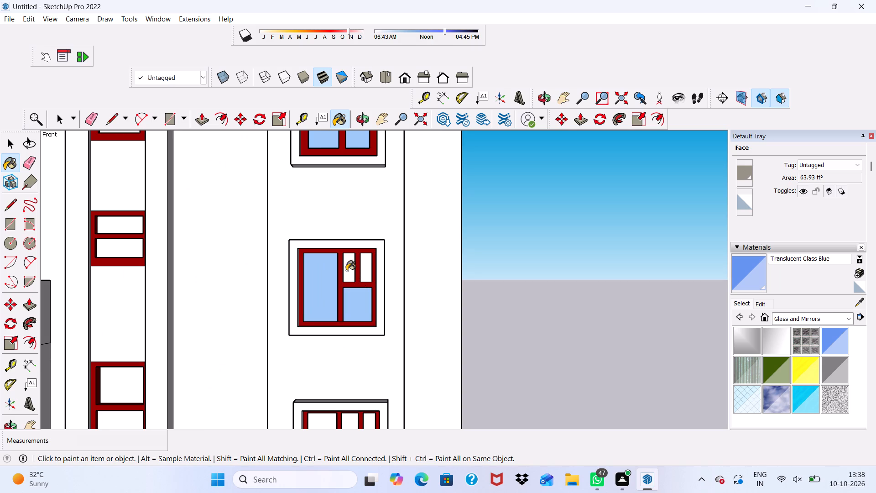
{"action": "left_click", "coordinate": [348, 270]}
{"action": "scroll", "coordinate": [371, 263], "scroll_direction": "up", "scroll_amount": 3}
{"action": "left_click", "coordinate": [365, 265]}
{"action": "scroll", "coordinate": [369, 222], "scroll_direction": "down", "scroll_amount": 13}
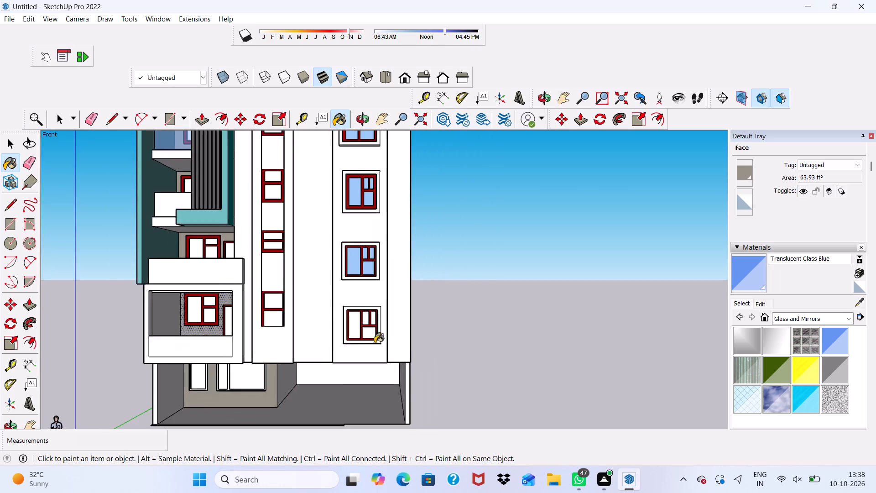
Paint all four panes of the lowest window in the framed-window column with Translucent Glass Blue.
{"action": "scroll", "coordinate": [371, 344], "scroll_direction": "up", "scroll_amount": 10}
{"action": "left_click", "coordinate": [352, 315]}
{"action": "scroll", "coordinate": [396, 313], "scroll_direction": "up", "scroll_amount": 5}
{"action": "left_click", "coordinate": [396, 313]}
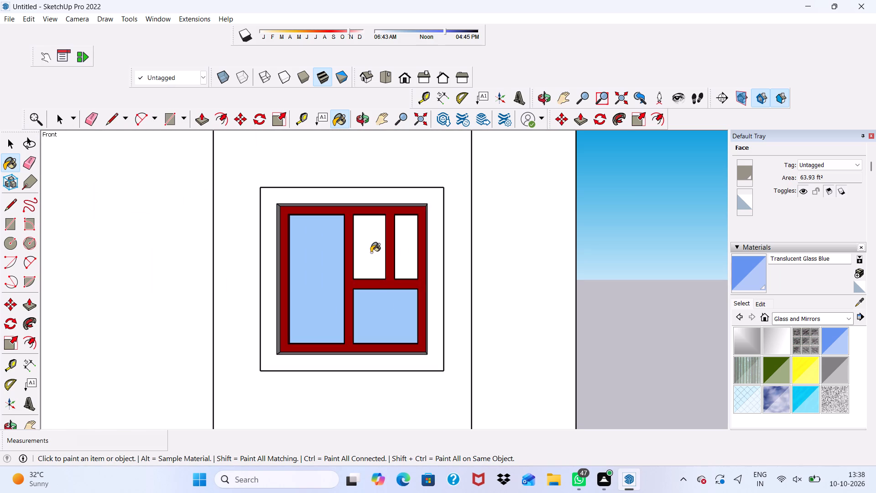
{"action": "left_click", "coordinate": [371, 252]}
{"action": "left_click", "coordinate": [407, 245]}
{"action": "scroll", "coordinate": [408, 252], "scroll_direction": "down", "scroll_amount": 13}
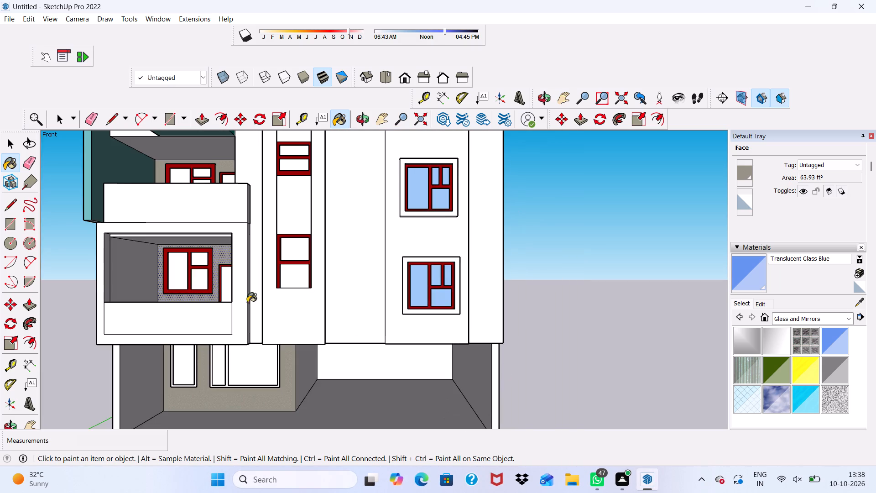
Paint both panes of the two lowest windows in the narrow central window strip with Translucent Glass Blue.
{"action": "scroll", "coordinate": [275, 259], "scroll_direction": "up", "scroll_amount": 5}
{"action": "scroll", "coordinate": [321, 301], "scroll_direction": "up", "scroll_amount": 1}
{"action": "left_click", "coordinate": [333, 296]}
{"action": "left_click", "coordinate": [337, 247]}
{"action": "scroll", "coordinate": [332, 262], "scroll_direction": "down", "scroll_amount": 3}
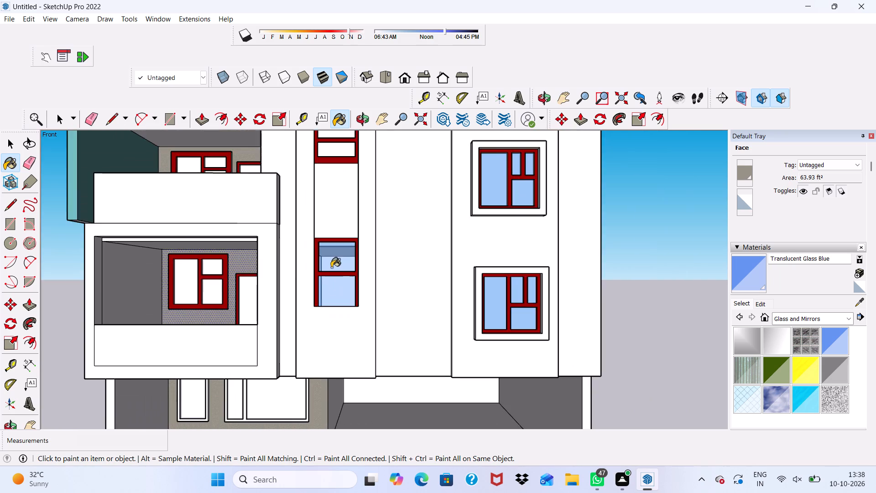
{"action": "scroll", "coordinate": [331, 266], "scroll_direction": "down", "scroll_amount": 4}
{"action": "scroll", "coordinate": [339, 189], "scroll_direction": "up", "scroll_amount": 1}
{"action": "scroll", "coordinate": [339, 188], "scroll_direction": "down", "scroll_amount": 5}
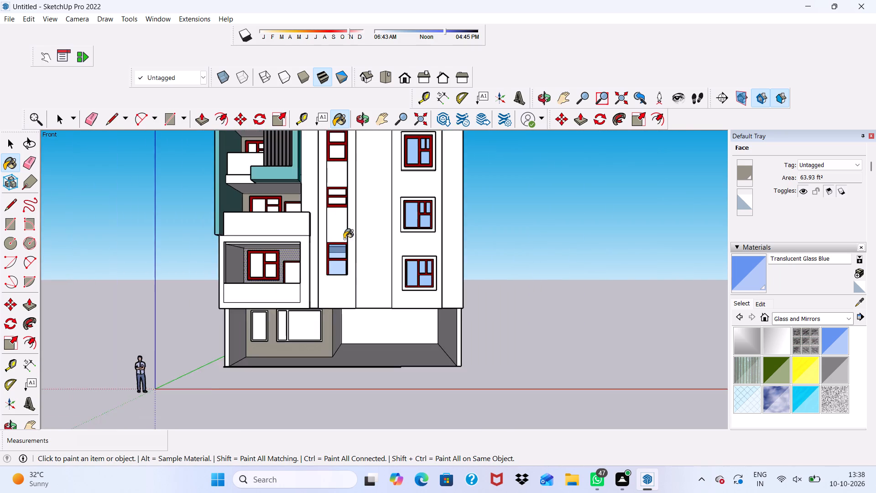
{"action": "scroll", "coordinate": [337, 197], "scroll_direction": "up", "scroll_amount": 10}
{"action": "left_click", "coordinate": [338, 188]}
{"action": "left_click", "coordinate": [335, 215]}
{"action": "scroll", "coordinate": [335, 215], "scroll_direction": "down", "scroll_amount": 2}
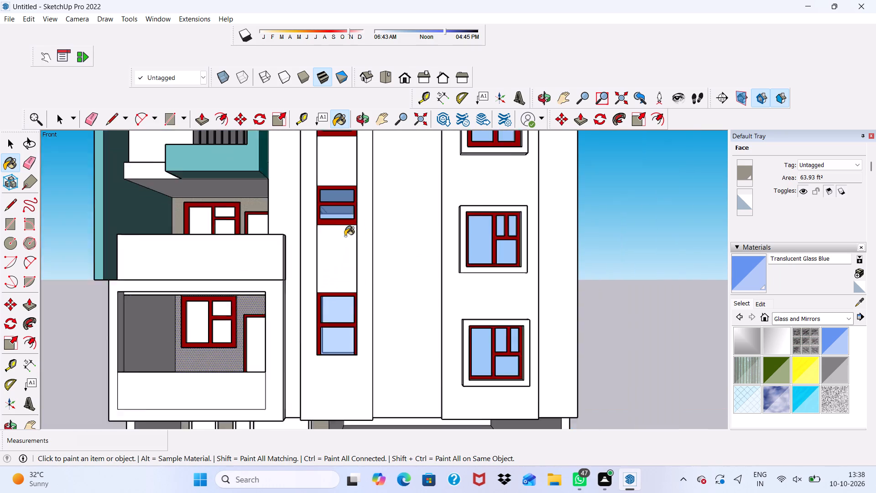
Paint both panes of the two upper windows in the narrow central window strip with Translucent Glass Blue.
{"action": "scroll", "coordinate": [345, 236], "scroll_direction": "down", "scroll_amount": 8}
{"action": "scroll", "coordinate": [338, 159], "scroll_direction": "up", "scroll_amount": 9}
{"action": "left_click", "coordinate": [342, 167]}
{"action": "left_click", "coordinate": [350, 205]}
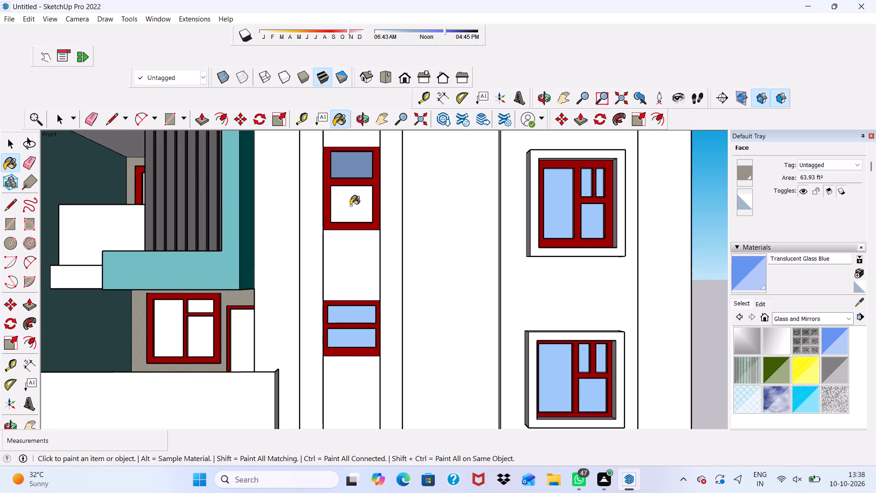
{"action": "scroll", "coordinate": [357, 246], "scroll_direction": "down", "scroll_amount": 9}
{"action": "scroll", "coordinate": [351, 160], "scroll_direction": "up", "scroll_amount": 6}
{"action": "left_click", "coordinate": [365, 169]}
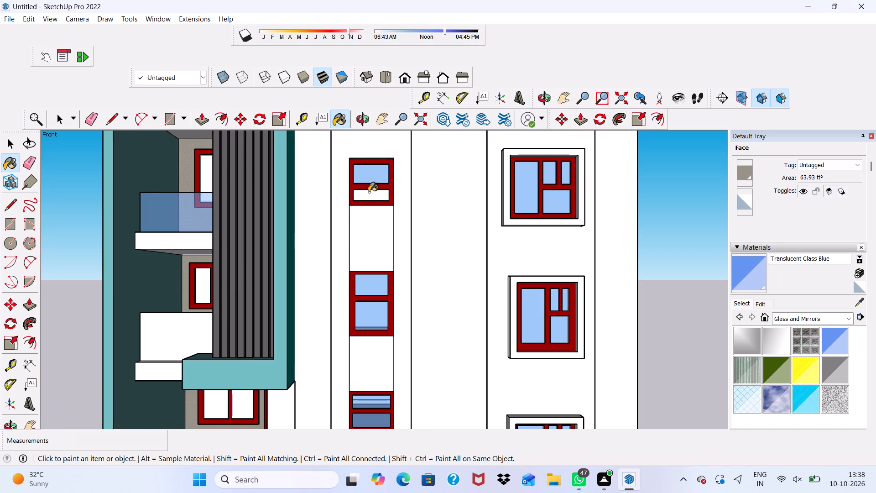
{"action": "left_click", "coordinate": [369, 193]}
{"action": "scroll", "coordinate": [369, 193], "scroll_direction": "down", "scroll_amount": 11}
Paint the window panes and door panel of the balcony just below the teal band with Translucent Glass Blue.
{"action": "scroll", "coordinate": [309, 284], "scroll_direction": "up", "scroll_amount": 11}
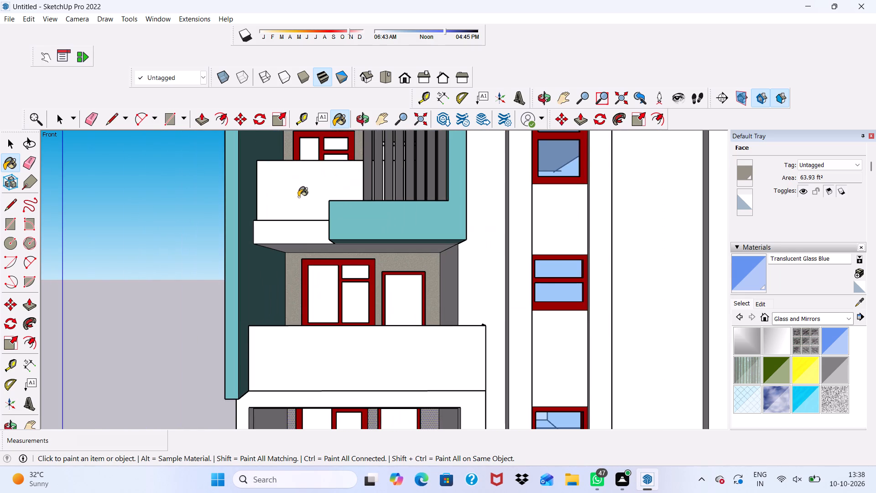
{"action": "left_click", "coordinate": [326, 290]}
{"action": "left_click", "coordinate": [358, 307]}
{"action": "left_click", "coordinate": [341, 272]}
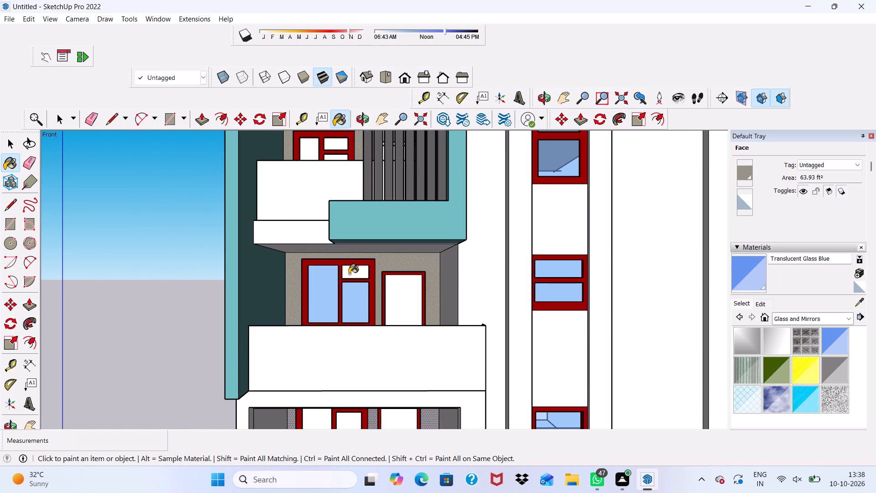
{"action": "left_click", "coordinate": [349, 274]}
{"action": "left_click", "coordinate": [403, 289]}
{"action": "scroll", "coordinate": [392, 244], "scroll_direction": "down", "scroll_amount": 9}
Paint the door panel and three window panes of the lowest balcony with Translucent Glass Blue.
{"action": "scroll", "coordinate": [385, 372], "scroll_direction": "up", "scroll_amount": 3}
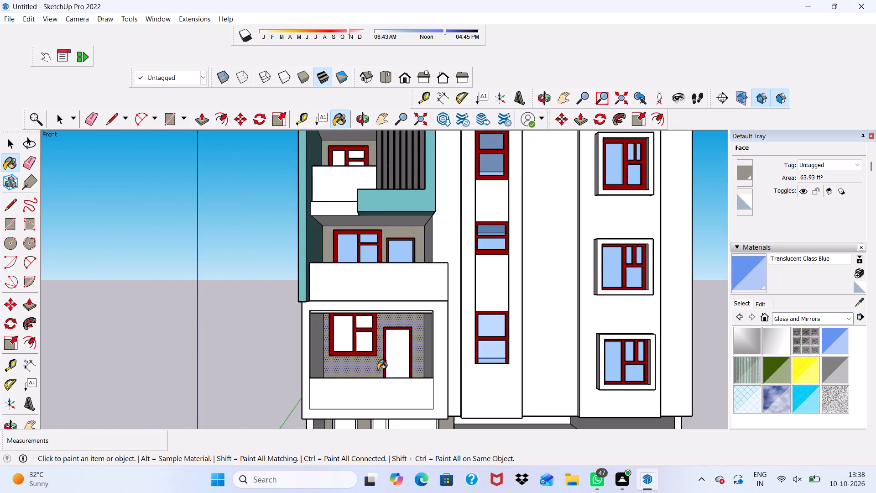
{"action": "scroll", "coordinate": [378, 370], "scroll_direction": "up", "scroll_amount": 5}
{"action": "left_click", "coordinate": [410, 344]}
{"action": "left_click", "coordinate": [308, 321]}
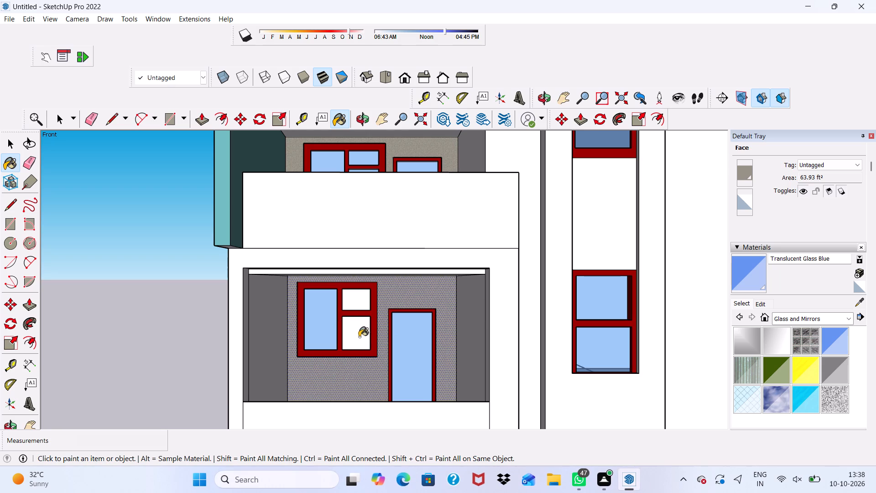
{"action": "left_click", "coordinate": [360, 337]}
{"action": "left_click", "coordinate": [354, 305]}
{"action": "scroll", "coordinate": [352, 340], "scroll_direction": "down", "scroll_amount": 15}
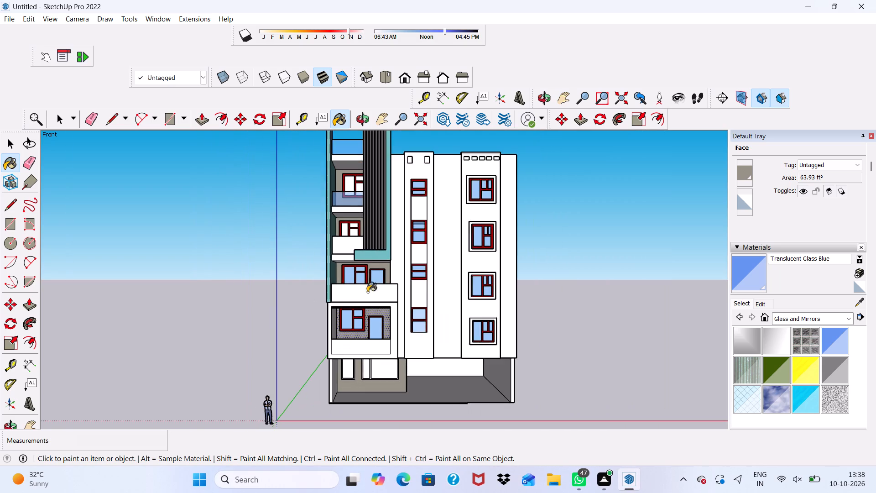
Paint the three panes of each of the two upper balcony windows beside the grey louvres with Translucent Glass Blue.
{"action": "scroll", "coordinate": [362, 243], "scroll_direction": "up", "scroll_amount": 14}
{"action": "left_click", "coordinate": [332, 245]}
{"action": "left_click", "coordinate": [358, 252]}
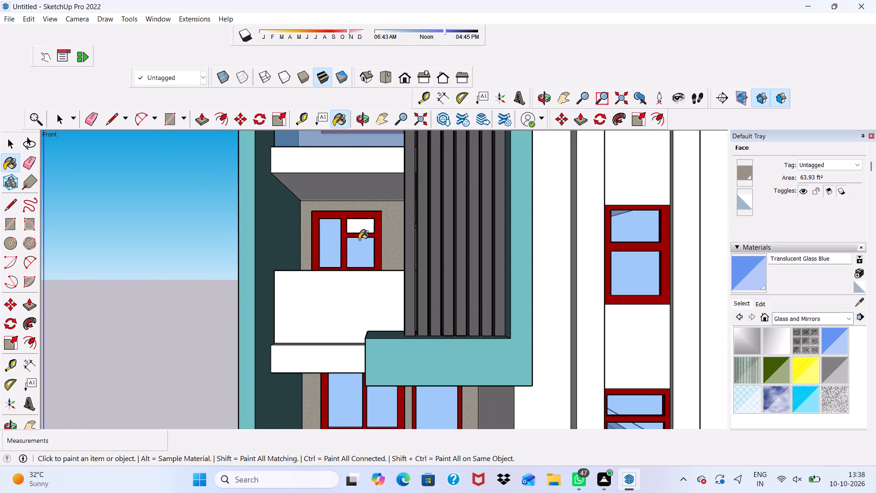
{"action": "left_click", "coordinate": [359, 227]}
{"action": "scroll", "coordinate": [350, 253], "scroll_direction": "down", "scroll_amount": 11}
{"action": "scroll", "coordinate": [381, 325], "scroll_direction": "up", "scroll_amount": 7}
{"action": "left_click", "coordinate": [358, 197]}
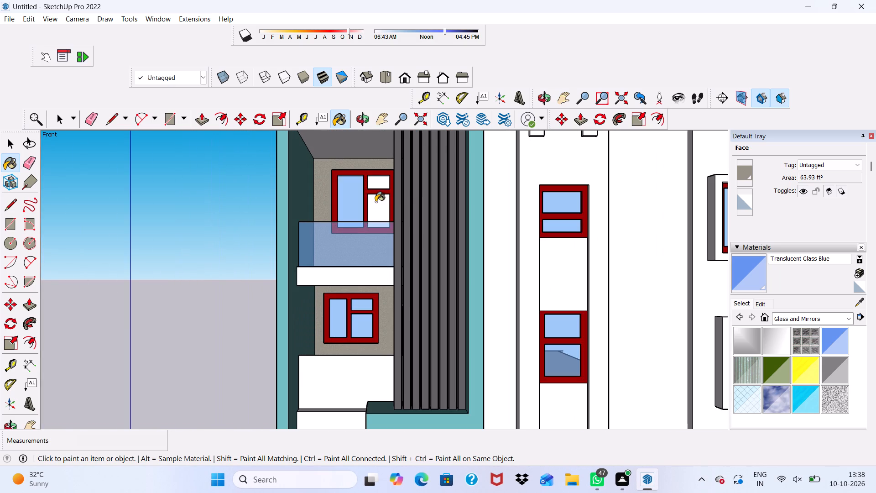
{"action": "left_click", "coordinate": [383, 204]}
{"action": "left_click", "coordinate": [381, 186]}
{"action": "scroll", "coordinate": [362, 191], "scroll_direction": "down", "scroll_amount": 12}
Paint the remaining white parapets of the three lower balconies with Translucent Glass Blue.
{"action": "scroll", "coordinate": [350, 335], "scroll_direction": "up", "scroll_amount": 2}
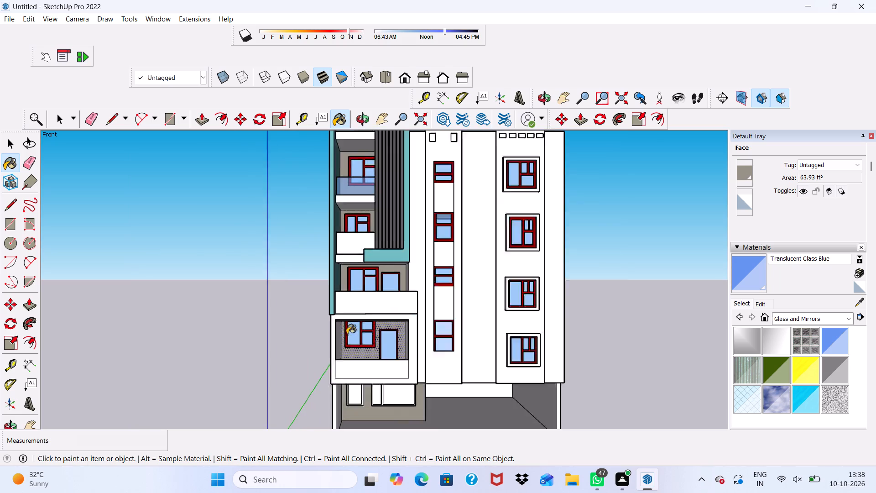
{"action": "scroll", "coordinate": [347, 334], "scroll_direction": "up", "scroll_amount": 7}
{"action": "left_click", "coordinate": [349, 199]}
{"action": "left_click", "coordinate": [362, 311]}
{"action": "scroll", "coordinate": [371, 261], "scroll_direction": "down", "scroll_amount": 10}
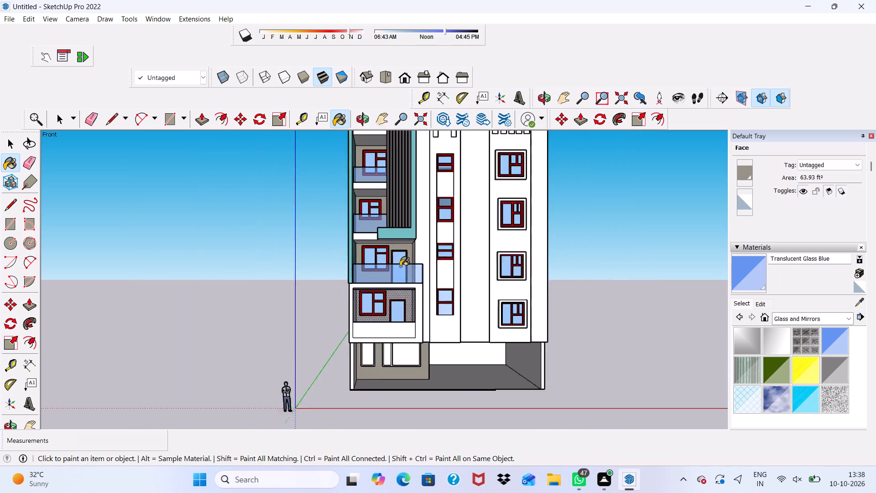
{"action": "scroll", "coordinate": [400, 267], "scroll_direction": "down", "scroll_amount": 1}
{"action": "scroll", "coordinate": [396, 344], "scroll_direction": "up", "scroll_amount": 9}
{"action": "left_click", "coordinate": [375, 267]}
{"action": "scroll", "coordinate": [375, 267], "scroll_direction": "down", "scroll_amount": 12}
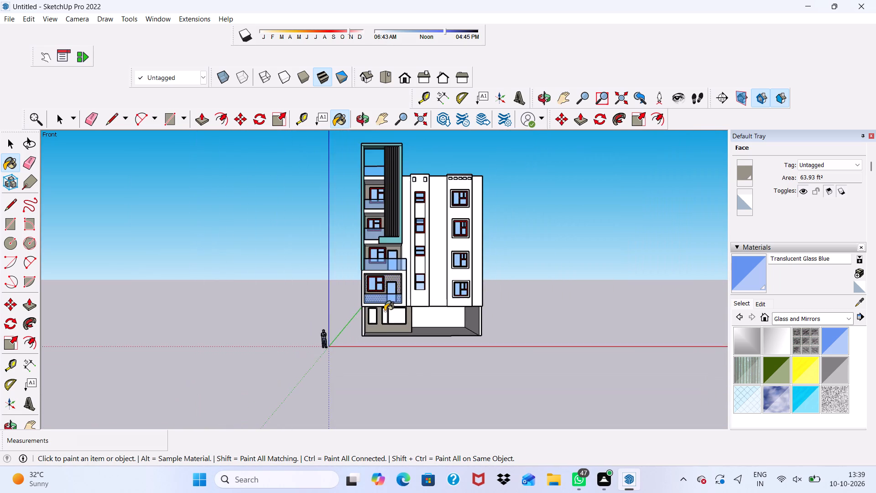
Paint both panes of the two upper windows in the narrow central window column with Translucent Glass Tinted.
{"action": "middle_click_drag", "start_coordinate": [385, 311], "coordinate": [386, 411]}
{"action": "scroll", "coordinate": [345, 182], "scroll_direction": "up", "scroll_amount": 16}
{"action": "scroll", "coordinate": [355, 273], "scroll_direction": "down", "scroll_amount": 11}
{"action": "middle_click_drag", "start_coordinate": [389, 313], "coordinate": [362, 233]}
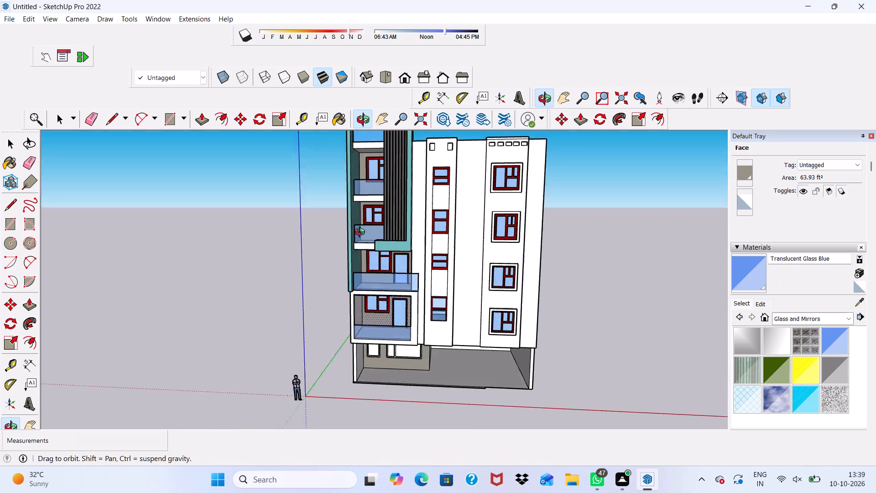
{"action": "middle_click_drag", "start_coordinate": [362, 233], "coordinate": [356, 260]}
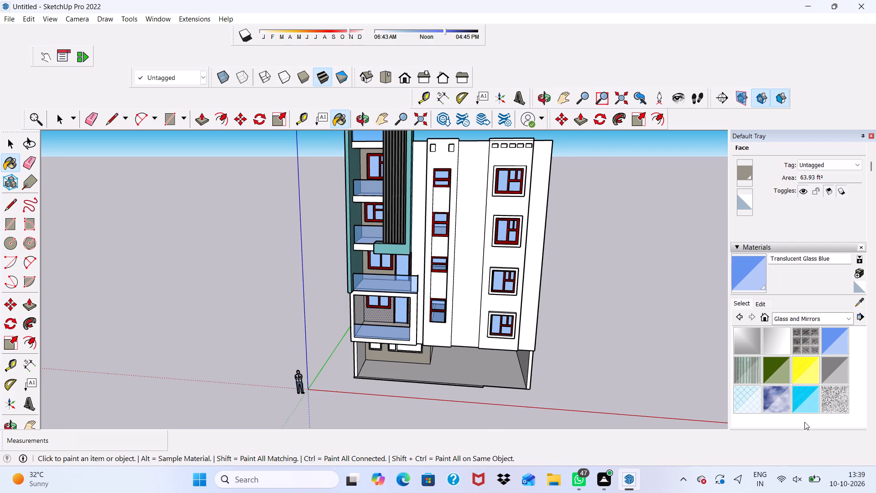
{"action": "left_click", "coordinate": [813, 404]}
{"action": "scroll", "coordinate": [554, 182], "scroll_direction": "up", "scroll_amount": 15}
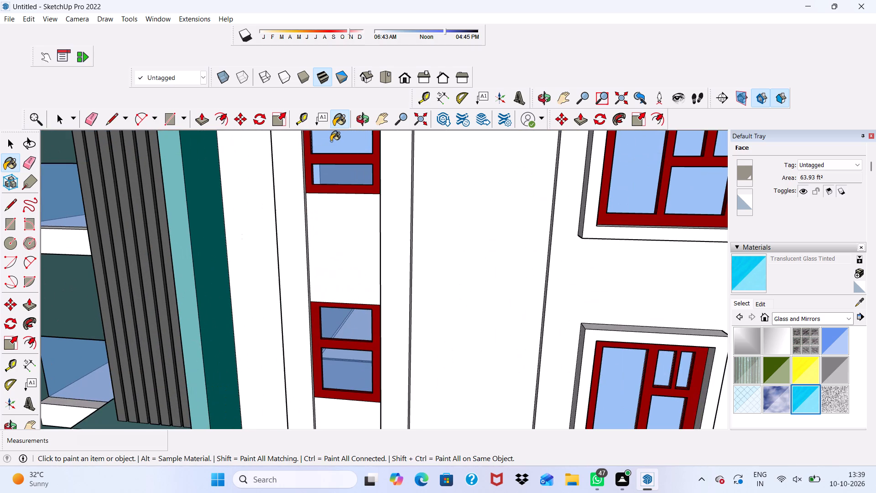
{"action": "left_click", "coordinate": [331, 142]}
{"action": "left_click", "coordinate": [330, 173]}
{"action": "scroll", "coordinate": [355, 162], "scroll_direction": "down", "scroll_amount": 11}
{"action": "scroll", "coordinate": [416, 273], "scroll_direction": "up", "scroll_amount": 7}
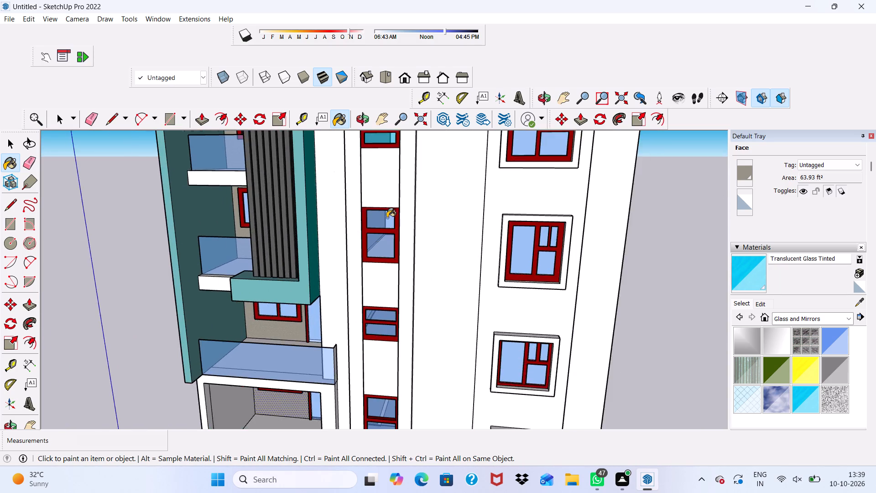
{"action": "scroll", "coordinate": [387, 218], "scroll_direction": "up", "scroll_amount": 3}
{"action": "left_click", "coordinate": [375, 200]}
{"action": "left_click", "coordinate": [346, 261]}
Paint both panes of the two lower windows in the narrow central window column with Translucent Glass Tinted.
{"action": "scroll", "coordinate": [455, 165], "scroll_direction": "down", "scroll_amount": 11}
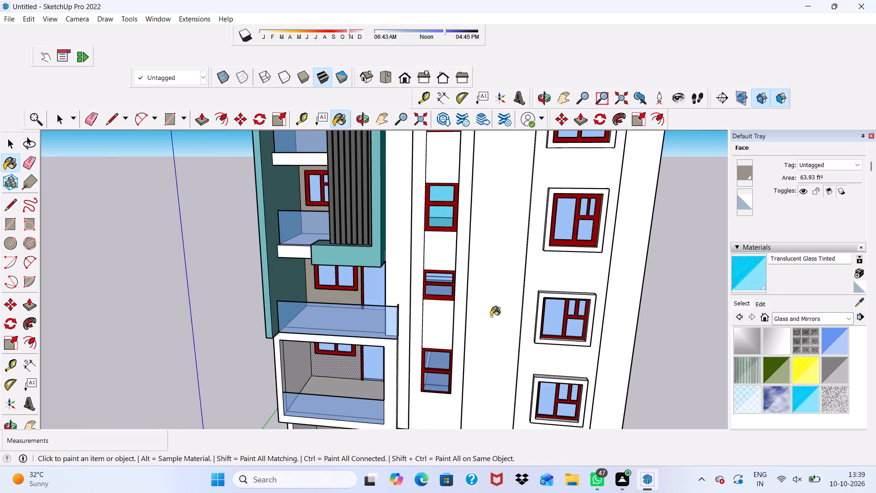
{"action": "scroll", "coordinate": [424, 279], "scroll_direction": "up", "scroll_amount": 10}
{"action": "left_click", "coordinate": [454, 269]}
{"action": "left_click", "coordinate": [438, 313]}
{"action": "scroll", "coordinate": [473, 229], "scroll_direction": "down", "scroll_amount": 4}
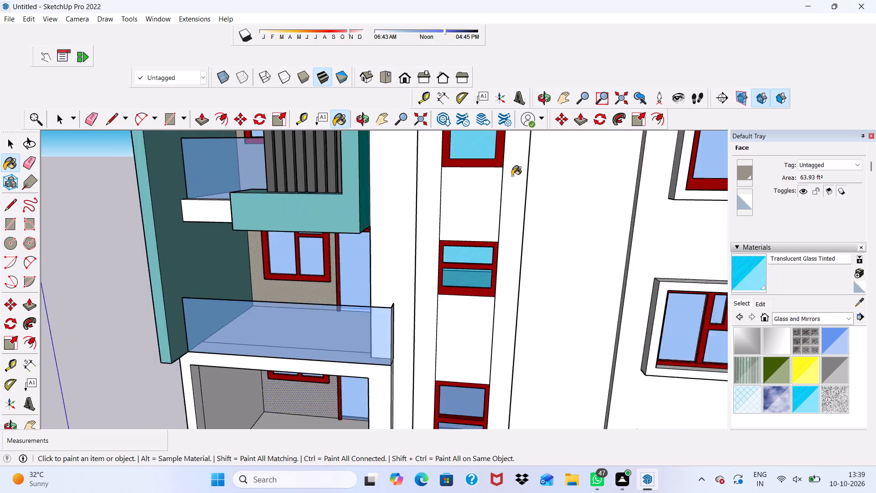
{"action": "scroll", "coordinate": [512, 176], "scroll_direction": "down", "scroll_amount": 13}
{"action": "scroll", "coordinate": [495, 309], "scroll_direction": "up", "scroll_amount": 11}
{"action": "left_click", "coordinate": [490, 313]}
{"action": "left_click", "coordinate": [497, 249]}
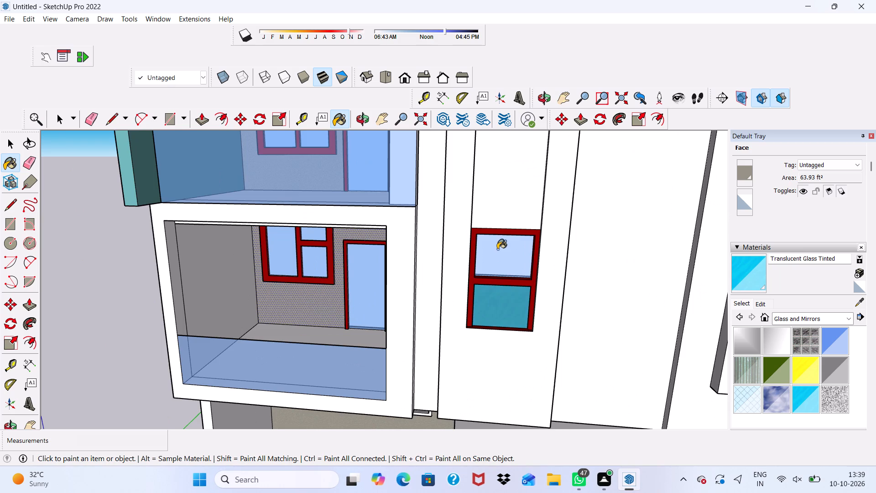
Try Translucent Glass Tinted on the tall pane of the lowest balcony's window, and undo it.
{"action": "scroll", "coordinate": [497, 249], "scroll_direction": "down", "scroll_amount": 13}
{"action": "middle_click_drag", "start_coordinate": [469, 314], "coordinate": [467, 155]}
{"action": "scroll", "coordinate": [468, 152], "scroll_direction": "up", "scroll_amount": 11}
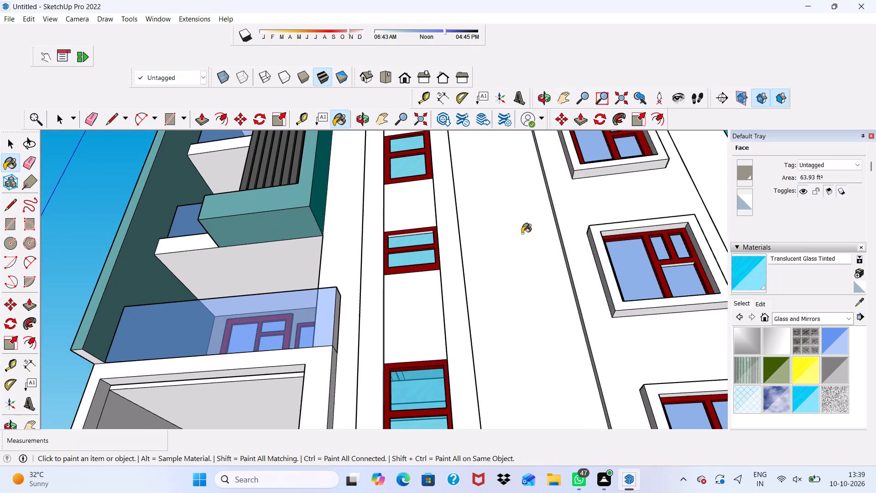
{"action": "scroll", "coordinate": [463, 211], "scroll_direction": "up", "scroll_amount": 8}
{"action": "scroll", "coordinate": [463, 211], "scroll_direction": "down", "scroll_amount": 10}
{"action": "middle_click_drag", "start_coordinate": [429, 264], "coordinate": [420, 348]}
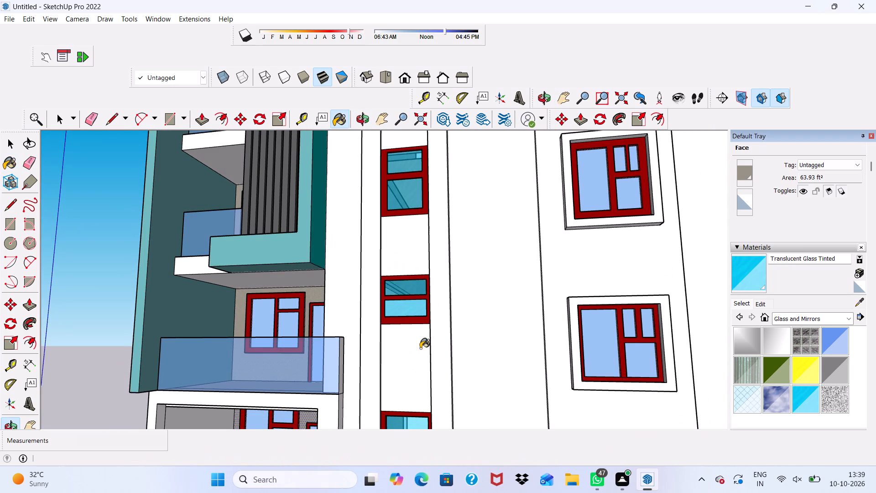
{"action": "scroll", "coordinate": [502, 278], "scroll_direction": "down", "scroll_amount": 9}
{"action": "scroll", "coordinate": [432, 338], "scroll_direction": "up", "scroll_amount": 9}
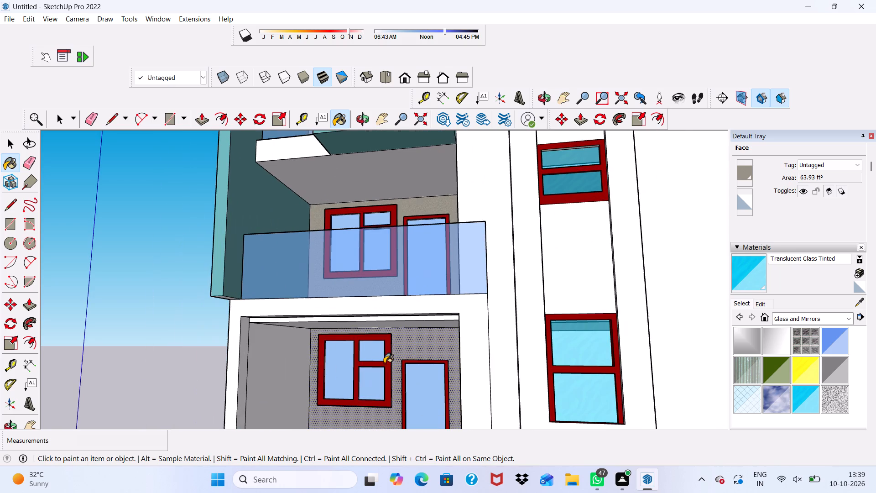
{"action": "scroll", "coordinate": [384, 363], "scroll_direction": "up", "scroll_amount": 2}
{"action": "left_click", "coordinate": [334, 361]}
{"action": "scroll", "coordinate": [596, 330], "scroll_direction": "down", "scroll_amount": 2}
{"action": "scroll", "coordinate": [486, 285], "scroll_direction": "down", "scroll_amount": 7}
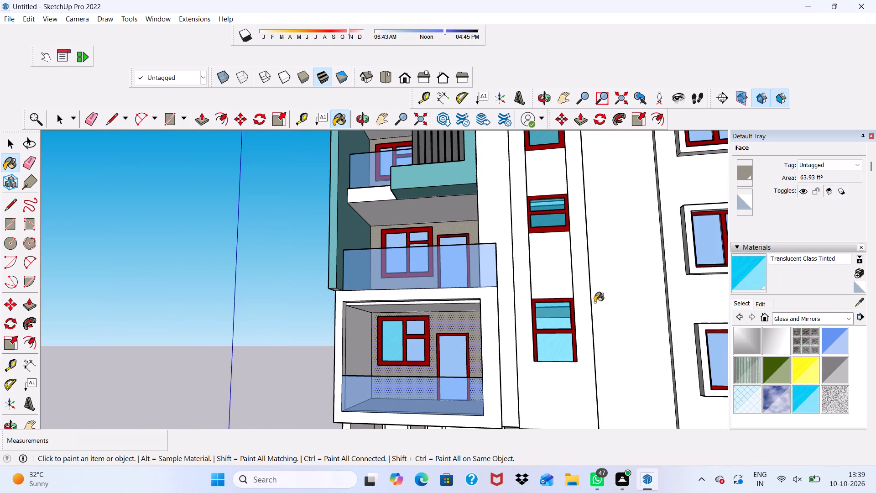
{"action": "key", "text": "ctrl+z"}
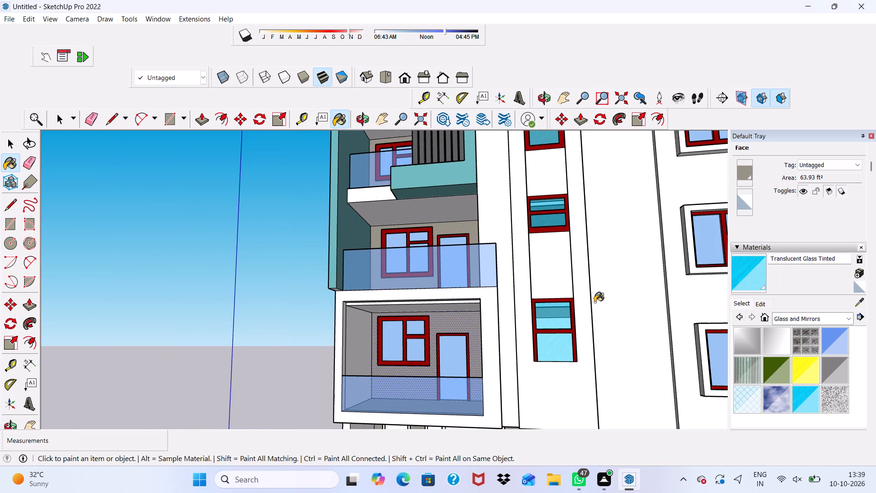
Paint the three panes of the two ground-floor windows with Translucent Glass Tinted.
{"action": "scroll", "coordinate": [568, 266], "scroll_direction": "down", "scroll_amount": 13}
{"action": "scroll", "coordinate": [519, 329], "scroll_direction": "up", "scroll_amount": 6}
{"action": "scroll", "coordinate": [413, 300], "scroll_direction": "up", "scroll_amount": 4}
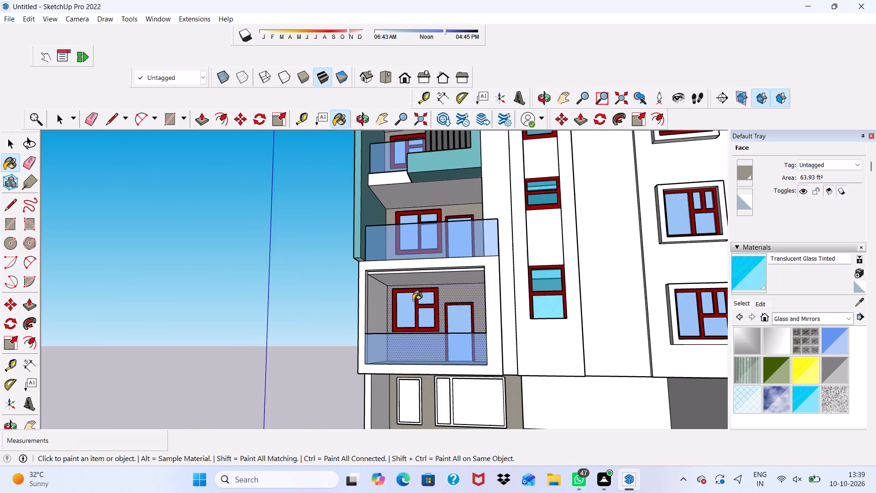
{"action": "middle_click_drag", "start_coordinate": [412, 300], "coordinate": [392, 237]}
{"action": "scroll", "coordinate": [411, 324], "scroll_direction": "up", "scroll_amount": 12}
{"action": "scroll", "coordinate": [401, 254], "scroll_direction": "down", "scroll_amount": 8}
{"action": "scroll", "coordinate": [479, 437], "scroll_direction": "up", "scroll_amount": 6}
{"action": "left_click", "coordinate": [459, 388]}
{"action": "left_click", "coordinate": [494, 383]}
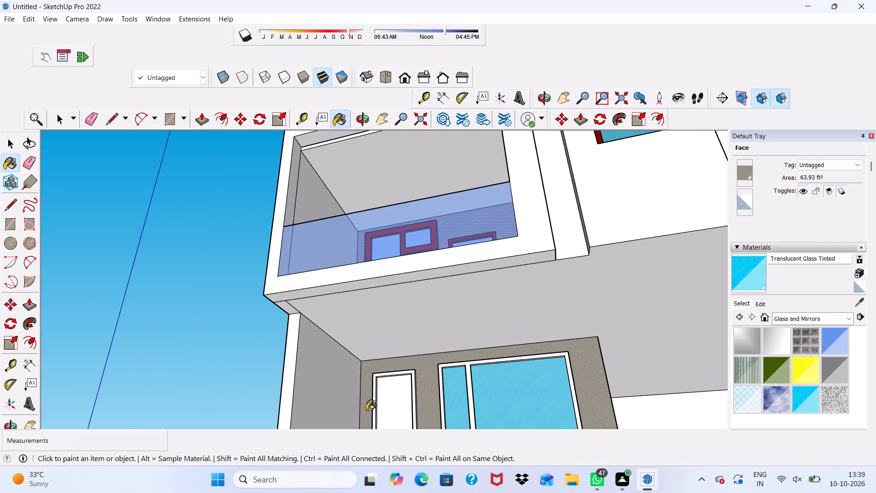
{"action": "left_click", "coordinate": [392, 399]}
Paint the three panes of the two ground-floor windows with Translucent Glass Blue.
{"action": "scroll", "coordinate": [381, 303], "scroll_direction": "down", "scroll_amount": 6}
{"action": "middle_click_drag", "start_coordinate": [405, 285], "coordinate": [489, 374]}
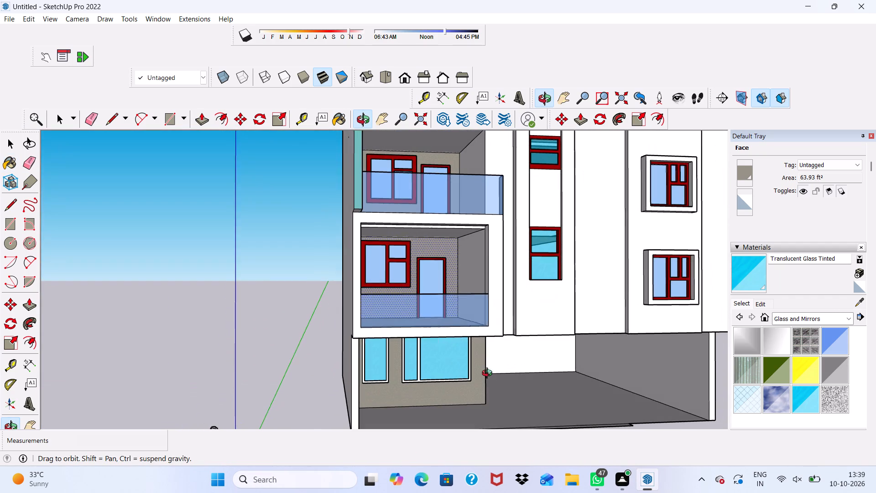
{"action": "middle_click_drag", "start_coordinate": [489, 374], "coordinate": [490, 374]}
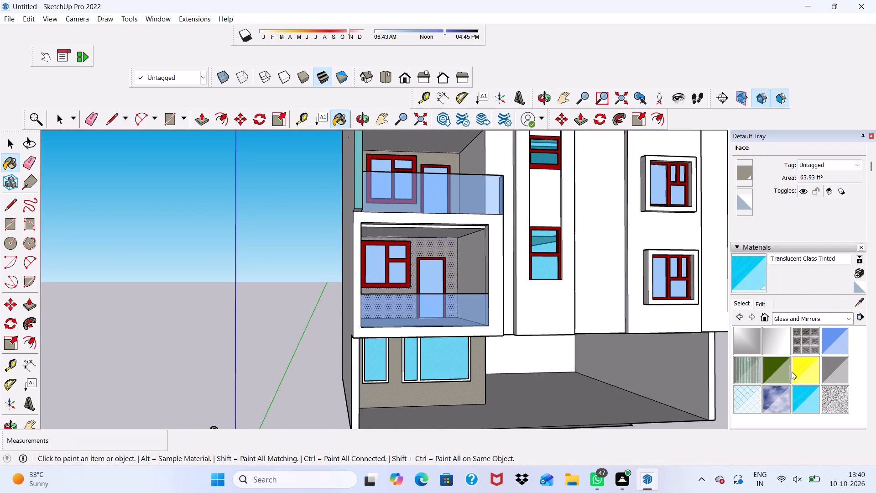
{"action": "left_click", "coordinate": [836, 339]}
{"action": "scroll", "coordinate": [467, 454], "scroll_direction": "up", "scroll_amount": 5}
{"action": "scroll", "coordinate": [314, 361], "scroll_direction": "up", "scroll_amount": 4}
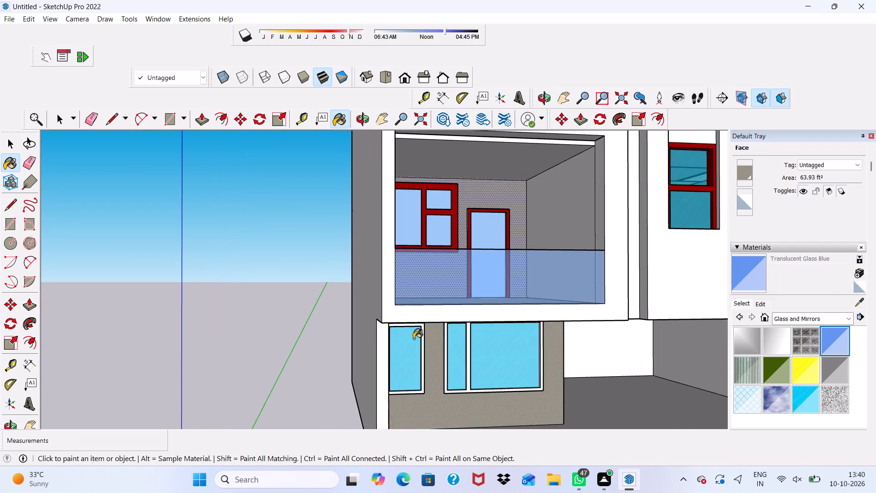
{"action": "scroll", "coordinate": [414, 340], "scroll_direction": "up", "scroll_amount": 5}
{"action": "left_click", "coordinate": [406, 344]}
{"action": "left_click", "coordinate": [480, 349]}
{"action": "left_click", "coordinate": [551, 345]}
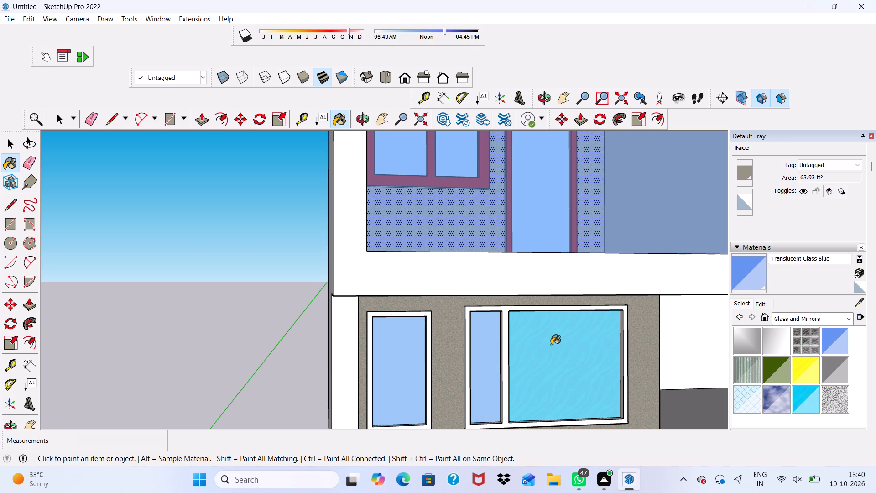
{"action": "scroll", "coordinate": [292, 352], "scroll_direction": "down", "scroll_amount": 9}
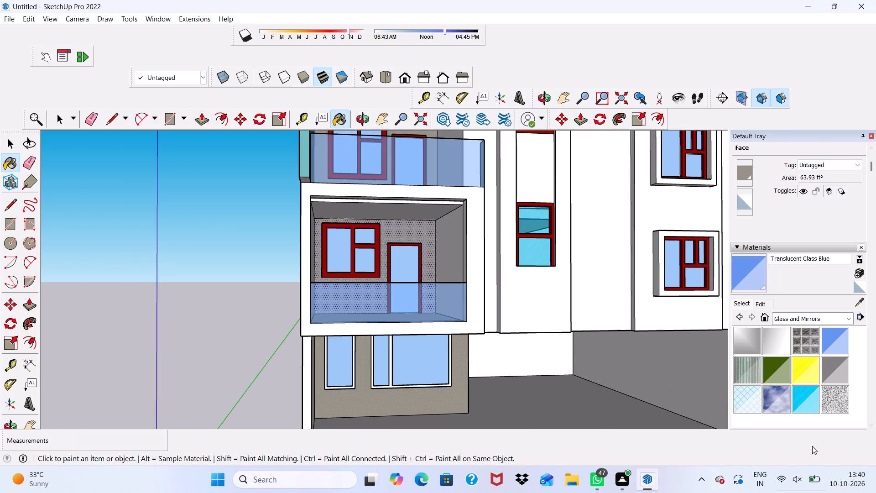
Paint the front face of the wide ground-floor window's frame with 0022_Maroon from the Colors-Named collection.
{"action": "left_click", "coordinate": [848, 323]}
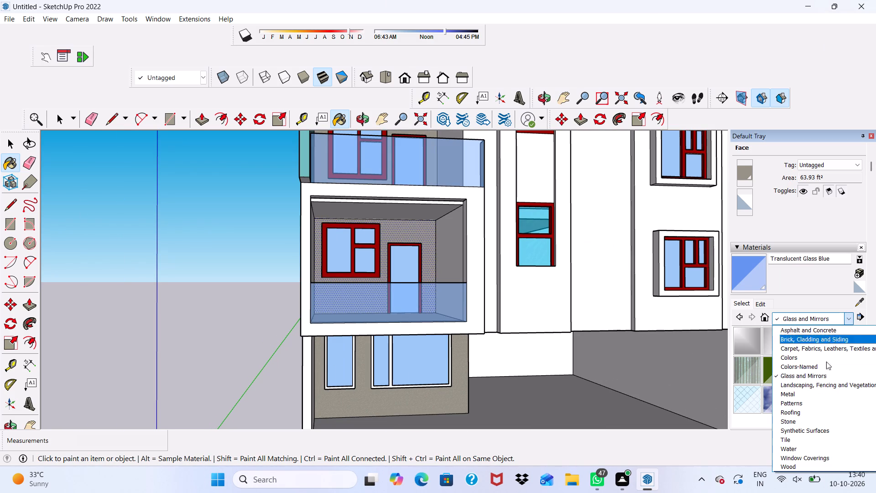
{"action": "left_click", "coordinate": [803, 362]}
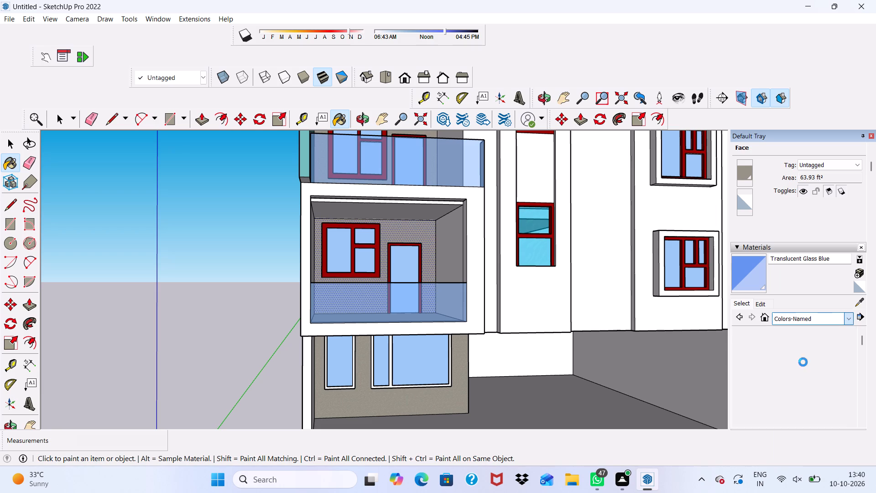
{"action": "scroll", "coordinate": [740, 363], "scroll_direction": "down", "scroll_amount": 3}
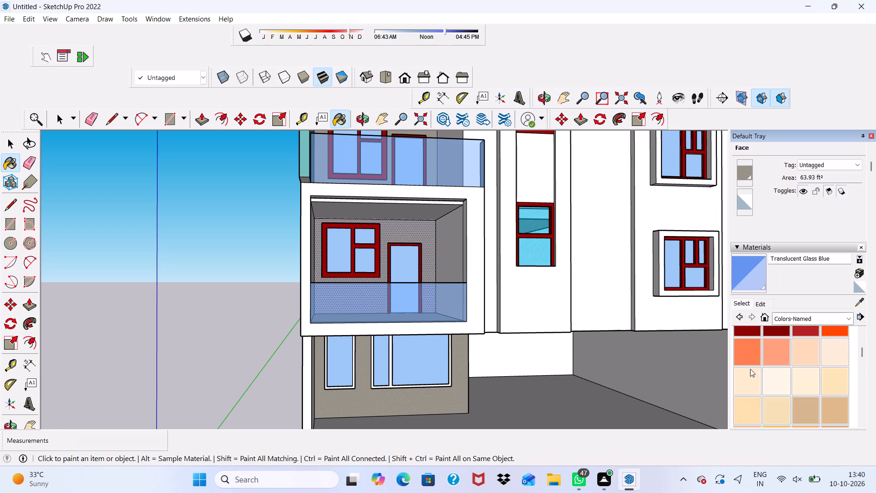
{"action": "scroll", "coordinate": [751, 368], "scroll_direction": "down", "scroll_amount": 9}
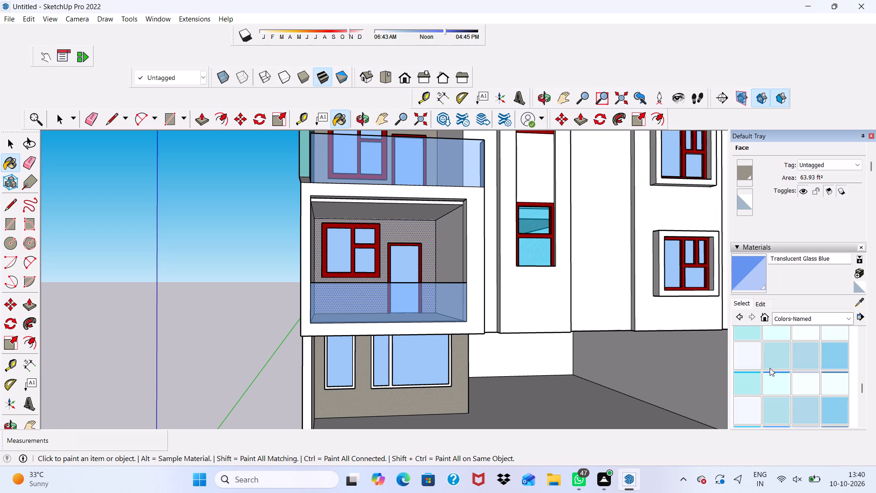
{"action": "scroll", "coordinate": [770, 368], "scroll_direction": "up", "scroll_amount": 10}
{"action": "left_click", "coordinate": [771, 375]}
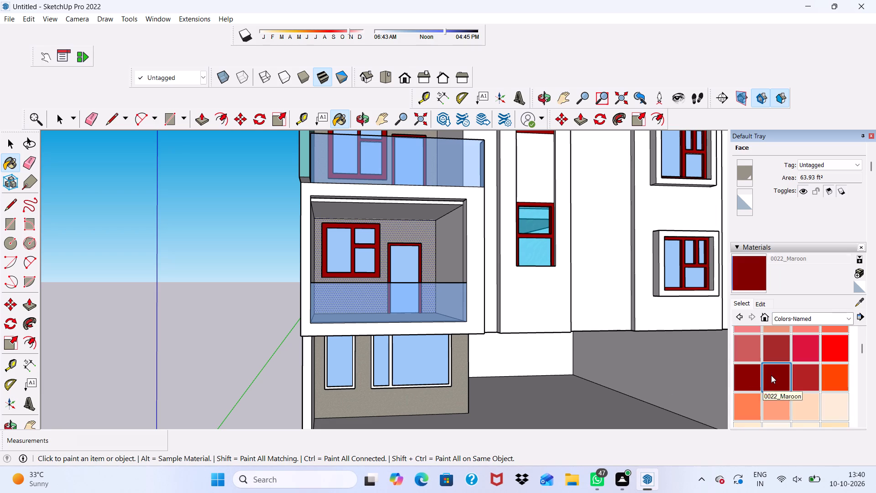
{"action": "scroll", "coordinate": [494, 417], "scroll_direction": "up", "scroll_amount": 19}
{"action": "left_click", "coordinate": [308, 336]}
{"action": "scroll", "coordinate": [266, 318], "scroll_direction": "up", "scroll_amount": 3}
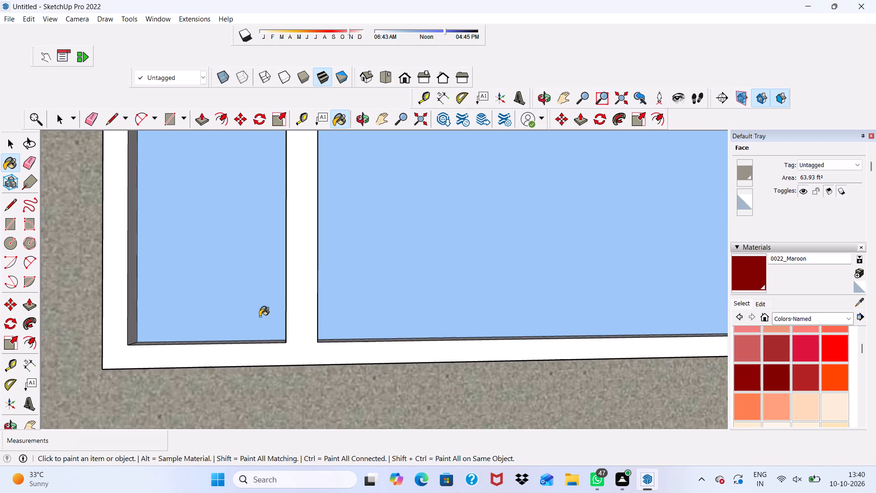
{"action": "left_click", "coordinate": [297, 347]}
Paint the wide ground-floor window's inner bottom edges, mullion side and narrow pane's inner side edge with 0022_Maroon.
{"action": "scroll", "coordinate": [257, 302], "scroll_direction": "down", "scroll_amount": 2}
{"action": "middle_click_drag", "start_coordinate": [257, 307], "coordinate": [78, 384]}
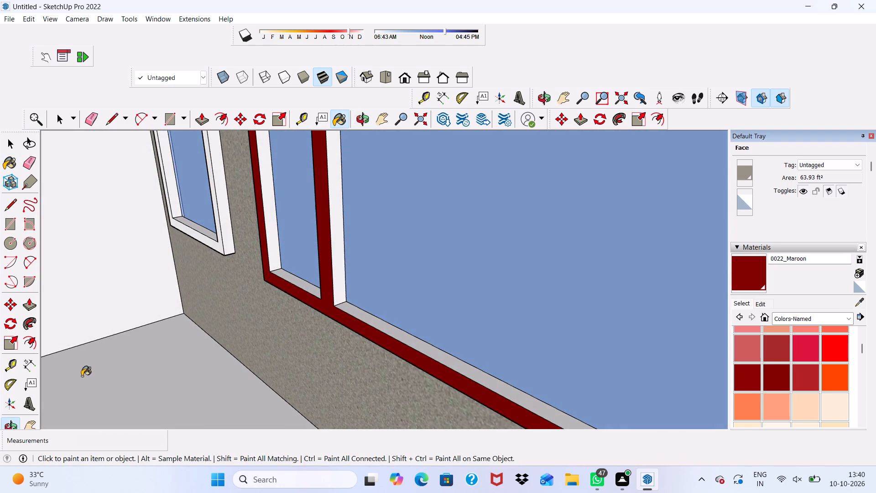
{"action": "scroll", "coordinate": [425, 307], "scroll_direction": "up", "scroll_amount": 3}
{"action": "left_click", "coordinate": [361, 327]}
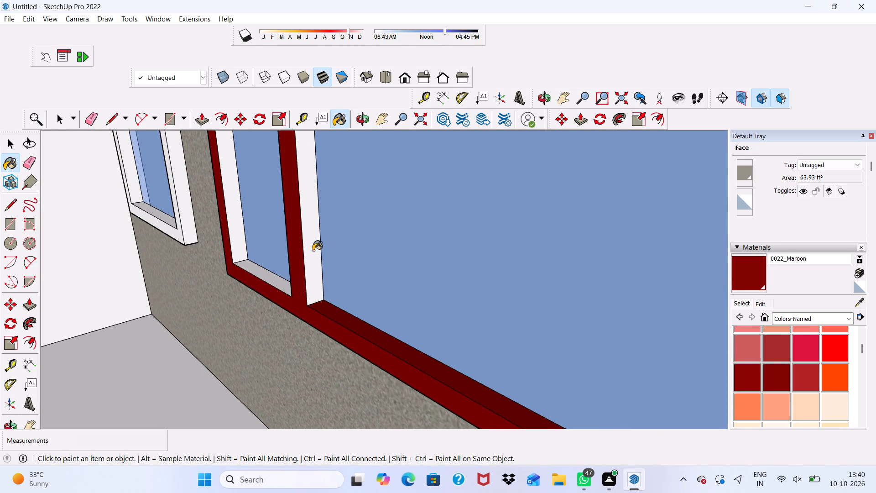
{"action": "left_click", "coordinate": [311, 248]}
{"action": "scroll", "coordinate": [286, 269], "scroll_direction": "up", "scroll_amount": 4}
{"action": "left_click", "coordinate": [262, 280]}
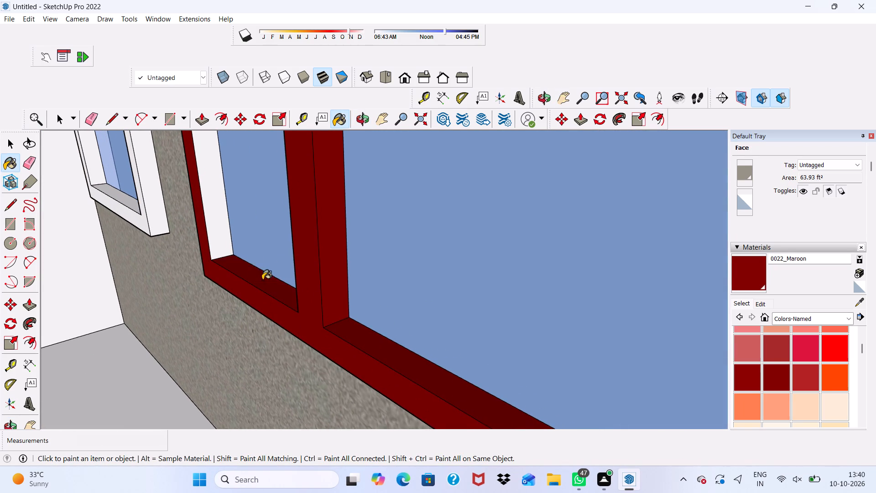
{"action": "left_click", "coordinate": [217, 215]}
{"action": "scroll", "coordinate": [234, 257], "scroll_direction": "down", "scroll_amount": 17}
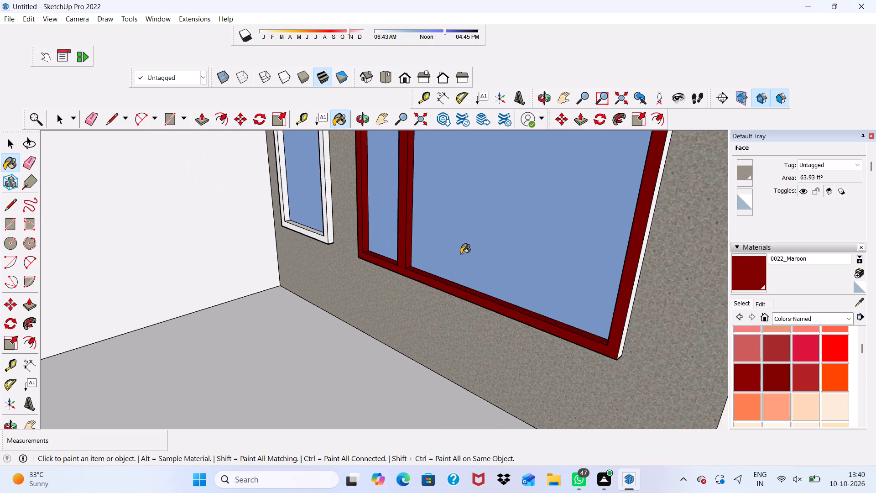
Paint the inner and outer side faces of the wide ground-floor window's right frame member with 0022_Maroon.
{"action": "middle_click_drag", "start_coordinate": [459, 246], "coordinate": [653, 211]}
{"action": "scroll", "coordinate": [638, 213], "scroll_direction": "up", "scroll_amount": 9}
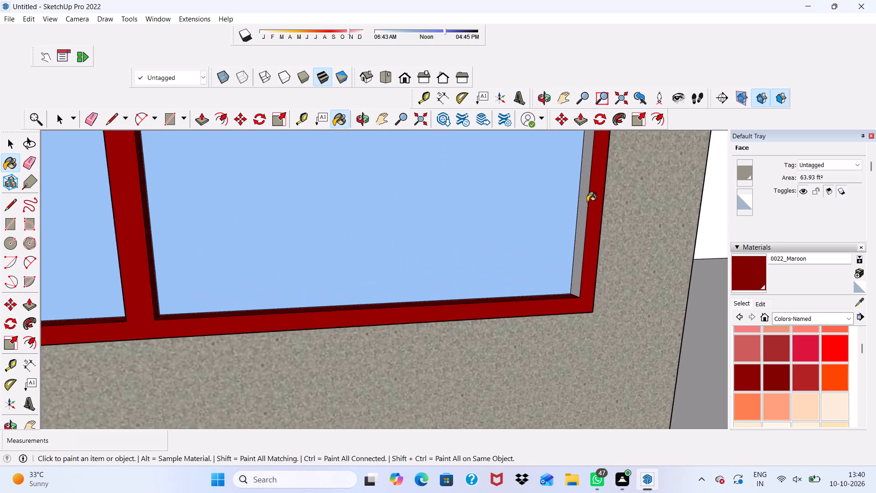
{"action": "scroll", "coordinate": [587, 202], "scroll_direction": "up", "scroll_amount": 2}
{"action": "left_click", "coordinate": [585, 202]}
{"action": "scroll", "coordinate": [585, 205], "scroll_direction": "down", "scroll_amount": 11}
{"action": "scroll", "coordinate": [579, 249], "scroll_direction": "down", "scroll_amount": 2}
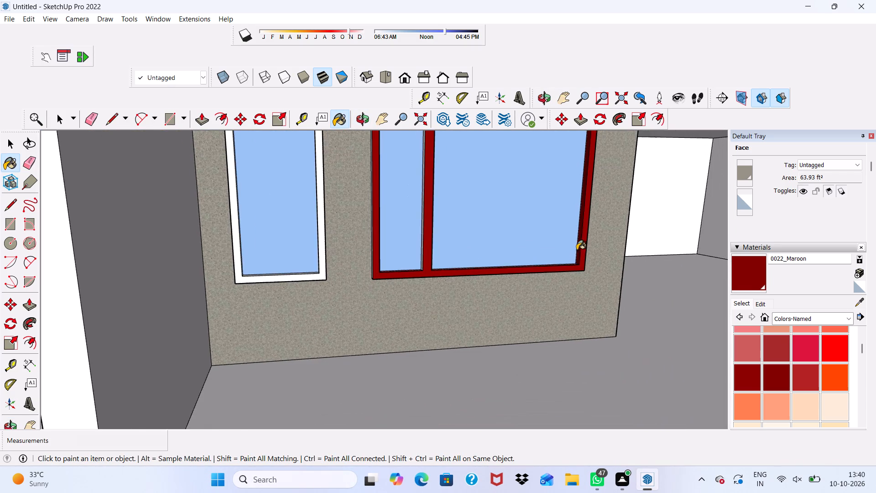
{"action": "middle_click_drag", "start_coordinate": [568, 249], "coordinate": [391, 237]}
{"action": "scroll", "coordinate": [604, 231], "scroll_direction": "up", "scroll_amount": 4}
{"action": "scroll", "coordinate": [579, 218], "scroll_direction": "down", "scroll_amount": 1}
{"action": "scroll", "coordinate": [457, 217], "scroll_direction": "up", "scroll_amount": 4}
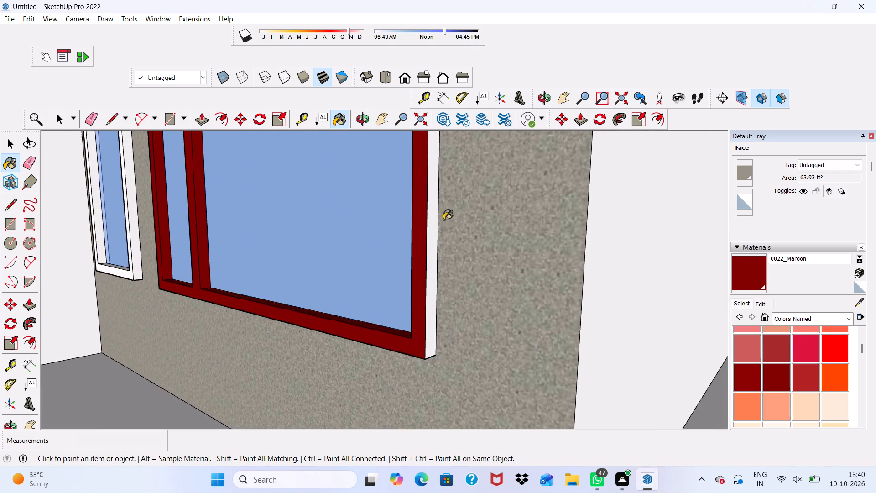
{"action": "scroll", "coordinate": [443, 220], "scroll_direction": "up", "scroll_amount": 4}
{"action": "left_click", "coordinate": [423, 226]}
{"action": "scroll", "coordinate": [423, 237], "scroll_direction": "down", "scroll_amount": 9}
{"action": "scroll", "coordinate": [230, 290], "scroll_direction": "up", "scroll_amount": 4}
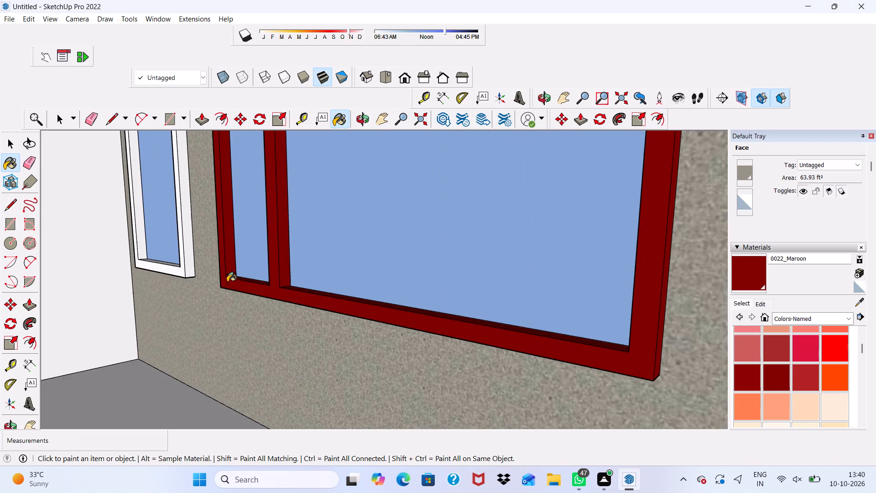
Paint the inner top edges of the wide ground-floor window's narrow and wide panes with 0022_Maroon.
{"action": "scroll", "coordinate": [237, 224], "scroll_direction": "up", "scroll_amount": 2}
{"action": "scroll", "coordinate": [237, 222], "scroll_direction": "down", "scroll_amount": 10}
{"action": "scroll", "coordinate": [296, 180], "scroll_direction": "down", "scroll_amount": 4}
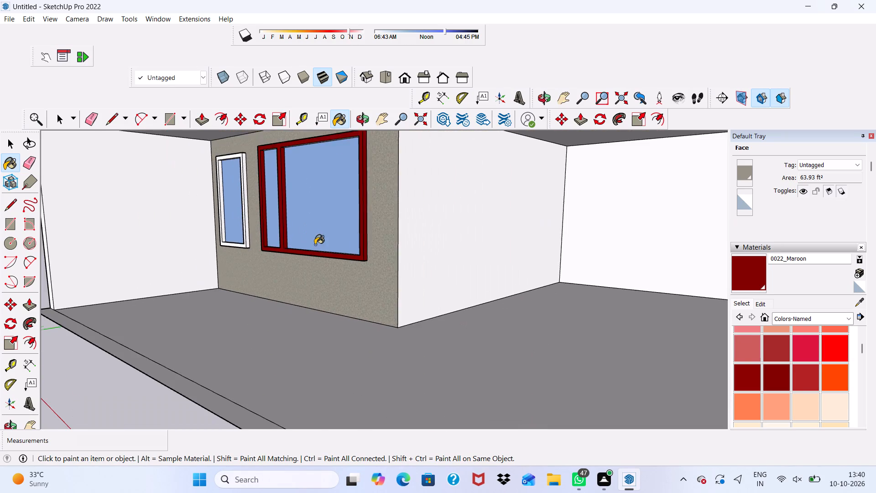
{"action": "scroll", "coordinate": [315, 245], "scroll_direction": "down", "scroll_amount": 1}
{"action": "scroll", "coordinate": [287, 168], "scroll_direction": "up", "scroll_amount": 11}
{"action": "scroll", "coordinate": [199, 124], "scroll_direction": "up", "scroll_amount": 9}
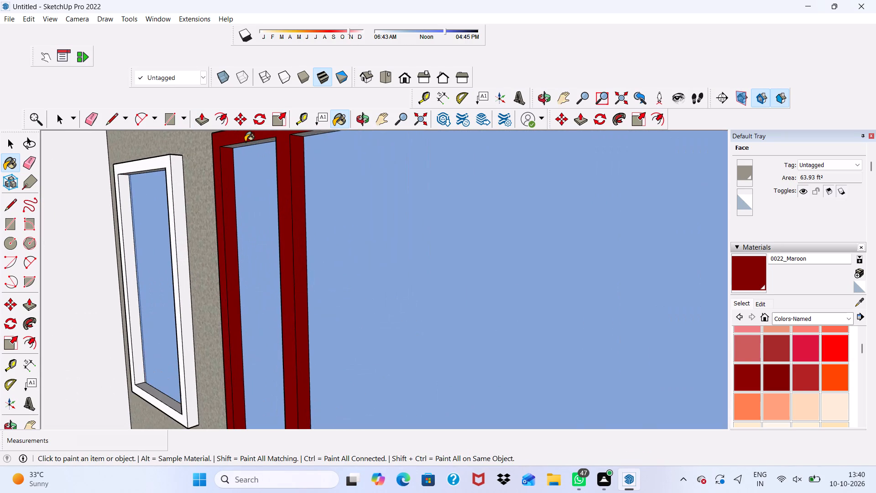
{"action": "scroll", "coordinate": [245, 142], "scroll_direction": "up", "scroll_amount": 3}
{"action": "left_click", "coordinate": [244, 145]}
{"action": "scroll", "coordinate": [258, 182], "scroll_direction": "down", "scroll_amount": 7}
{"action": "scroll", "coordinate": [378, 152], "scroll_direction": "up", "scroll_amount": 4}
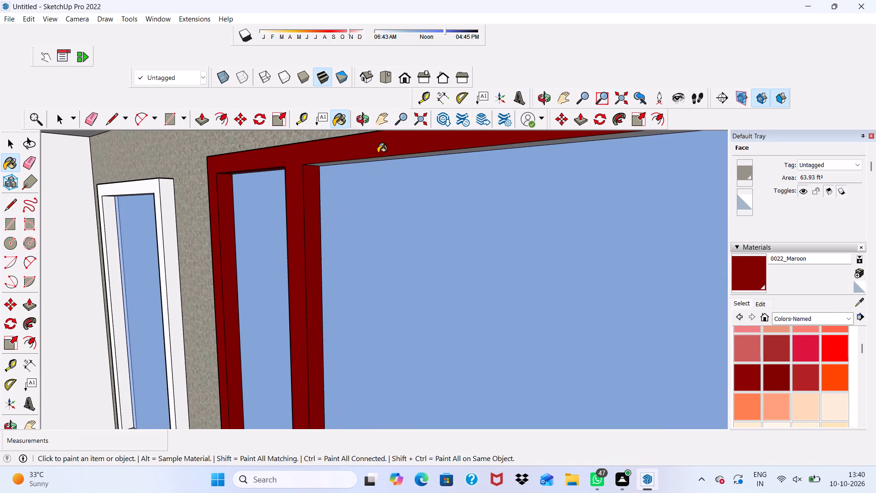
{"action": "left_click", "coordinate": [378, 158]}
Paint the outer top face of the wide ground-floor window's frame with 0022_Maroon.
{"action": "scroll", "coordinate": [378, 158], "scroll_direction": "down", "scroll_amount": 7}
{"action": "middle_click_drag", "start_coordinate": [404, 215], "coordinate": [408, 267]}
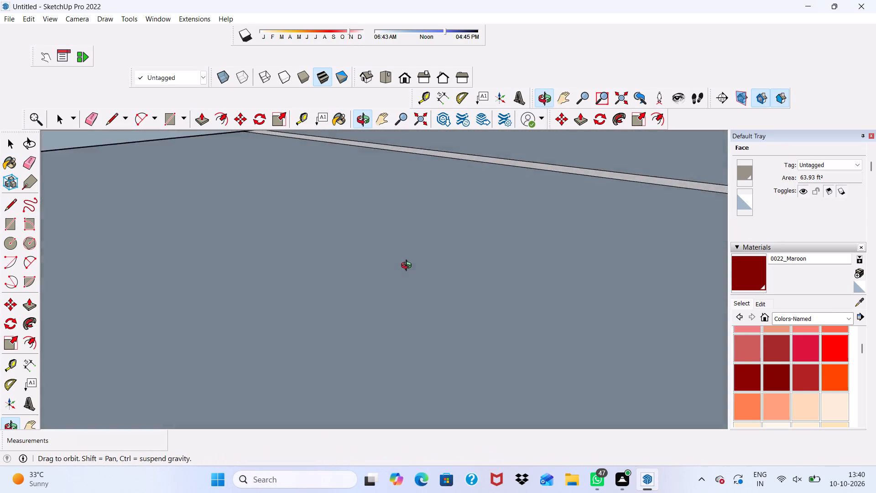
{"action": "middle_click_drag", "start_coordinate": [408, 267], "coordinate": [391, 218]}
{"action": "scroll", "coordinate": [385, 137], "scroll_direction": "up", "scroll_amount": 14}
{"action": "scroll", "coordinate": [362, 211], "scroll_direction": "up", "scroll_amount": 3}
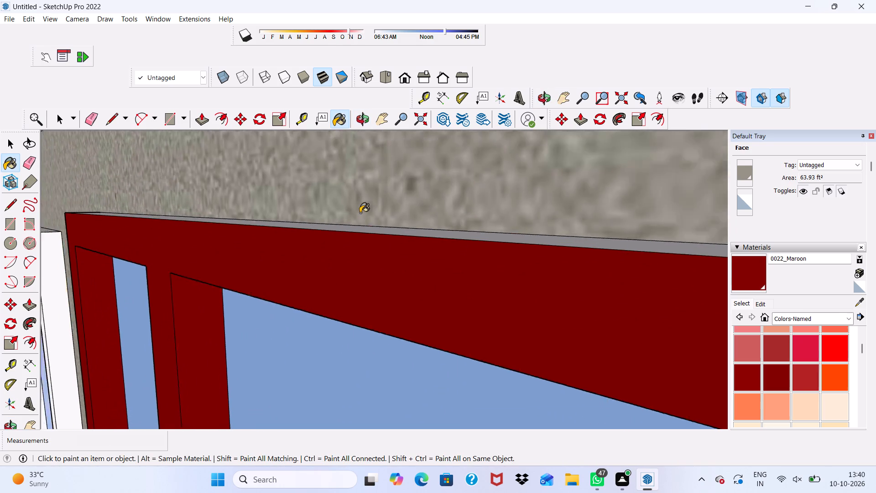
{"action": "scroll", "coordinate": [360, 213], "scroll_direction": "up", "scroll_amount": 6}
{"action": "left_click", "coordinate": [335, 230]}
{"action": "scroll", "coordinate": [335, 231], "scroll_direction": "down", "scroll_amount": 13}
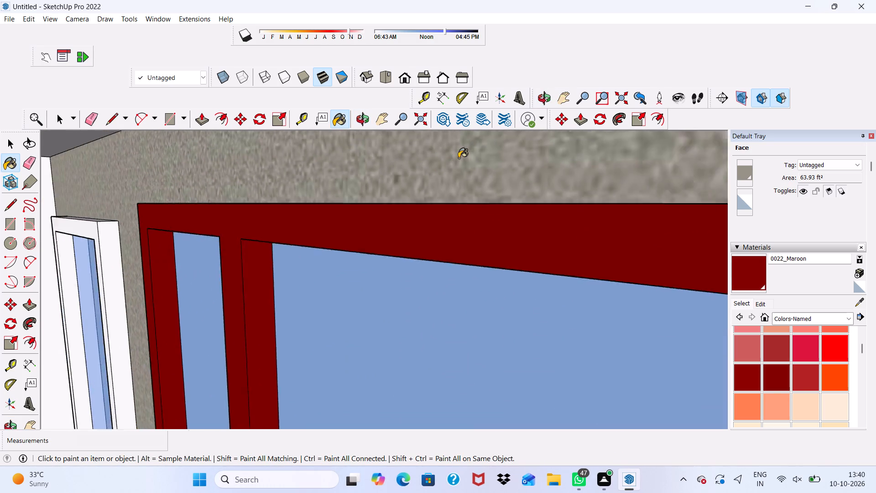
{"action": "scroll", "coordinate": [459, 158], "scroll_direction": "down", "scroll_amount": 8}
Paint the wide ground-floor window's left outer side face and the mullion's left side face with 0022_Maroon.
{"action": "middle_click_drag", "start_coordinate": [387, 238], "coordinate": [706, 168]}
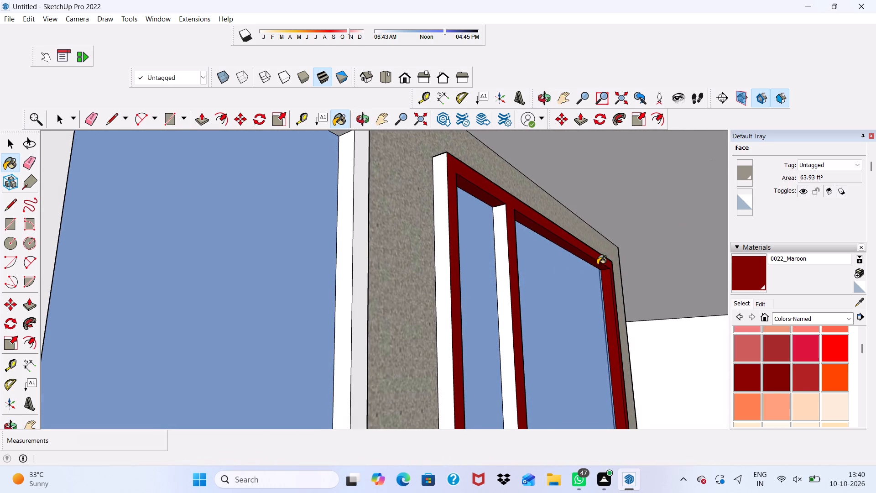
{"action": "scroll", "coordinate": [444, 316], "scroll_direction": "up", "scroll_amount": 3}
{"action": "left_click", "coordinate": [444, 316]}
{"action": "left_click", "coordinate": [520, 304]}
{"action": "scroll", "coordinate": [516, 302], "scroll_direction": "down", "scroll_amount": 11}
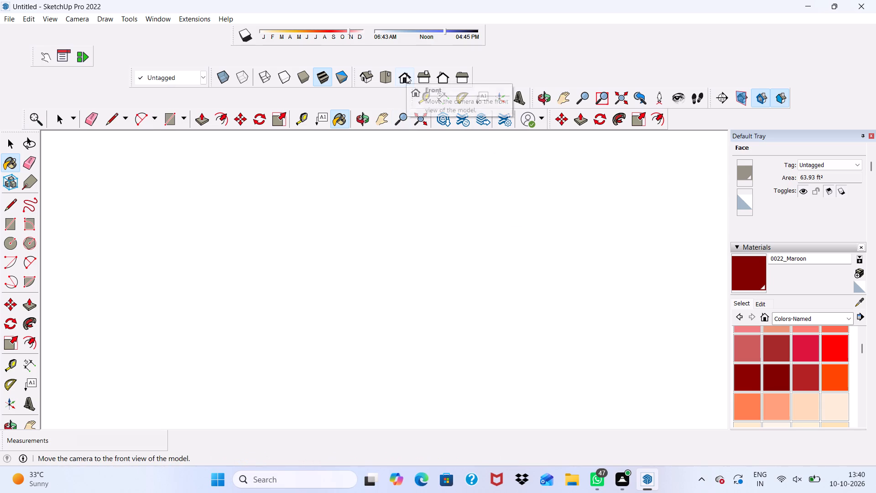
Paint the front face, left inner side and inner top edge of the narrow ground-floor window's frame with 0022_Maroon.
{"action": "left_click", "coordinate": [406, 75]}
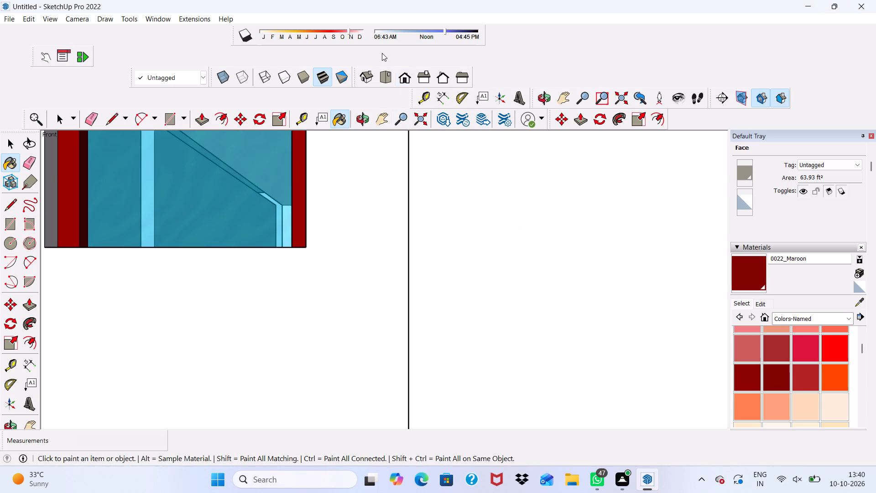
{"action": "scroll", "coordinate": [496, 0], "scroll_direction": "down", "scroll_amount": 16}
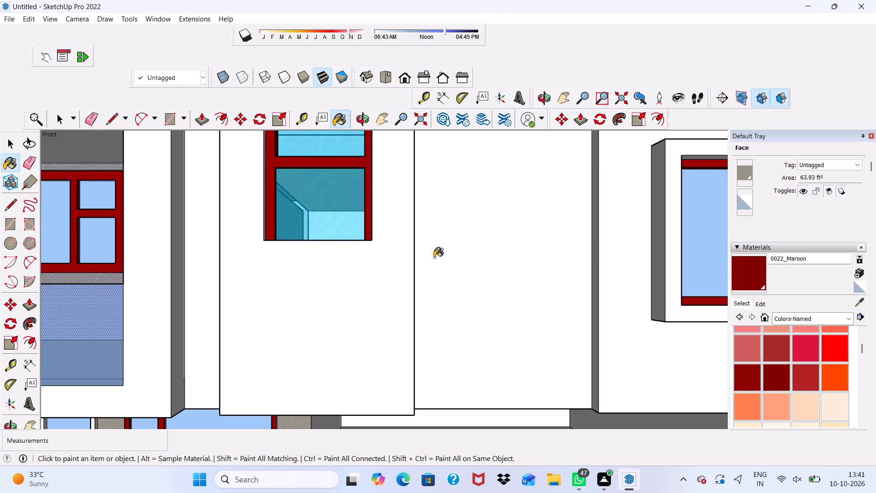
{"action": "scroll", "coordinate": [434, 257], "scroll_direction": "down", "scroll_amount": 6}
{"action": "scroll", "coordinate": [459, 227], "scroll_direction": "down", "scroll_amount": 5}
{"action": "scroll", "coordinate": [338, 335], "scroll_direction": "up", "scroll_amount": 11}
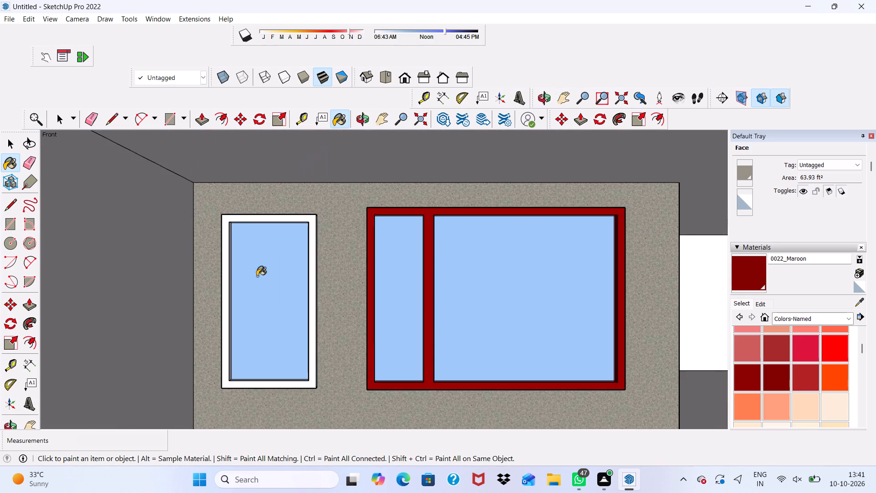
{"action": "scroll", "coordinate": [257, 276], "scroll_direction": "up", "scroll_amount": 12}
{"action": "left_click", "coordinate": [228, 231]}
{"action": "scroll", "coordinate": [228, 231], "scroll_direction": "up", "scroll_amount": 14}
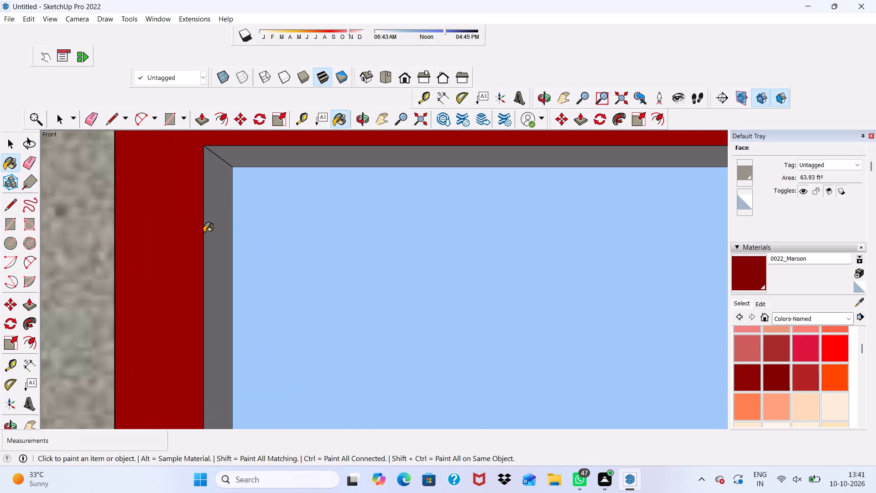
{"action": "left_click", "coordinate": [215, 229]}
{"action": "left_click", "coordinate": [240, 153]}
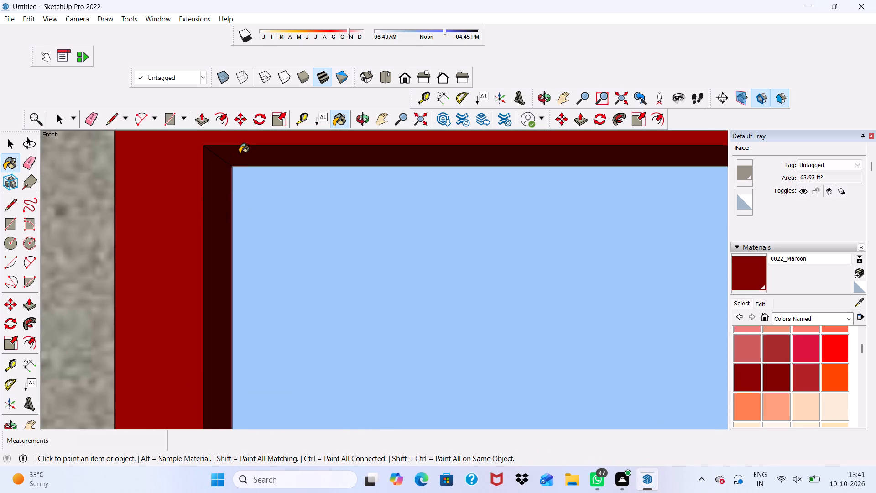
Paint the narrow ground-floor window's right inner side and inner bottom edge with 0022_Maroon.
{"action": "scroll", "coordinate": [239, 157], "scroll_direction": "down", "scroll_amount": 6}
{"action": "middle_click_drag", "start_coordinate": [243, 195], "coordinate": [353, 223]}
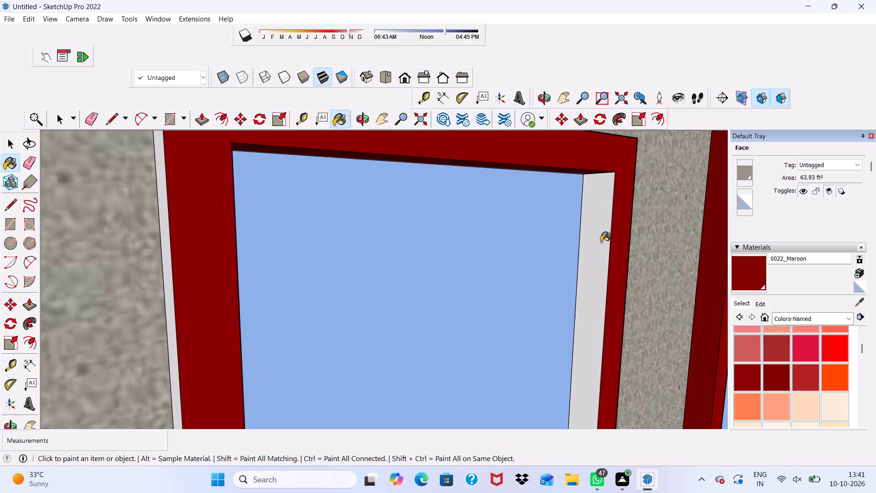
{"action": "scroll", "coordinate": [646, 233], "scroll_direction": "up", "scroll_amount": 5}
{"action": "scroll", "coordinate": [587, 233], "scroll_direction": "down", "scroll_amount": 1}
{"action": "left_click", "coordinate": [578, 235]}
{"action": "scroll", "coordinate": [553, 205], "scroll_direction": "down", "scroll_amount": 10}
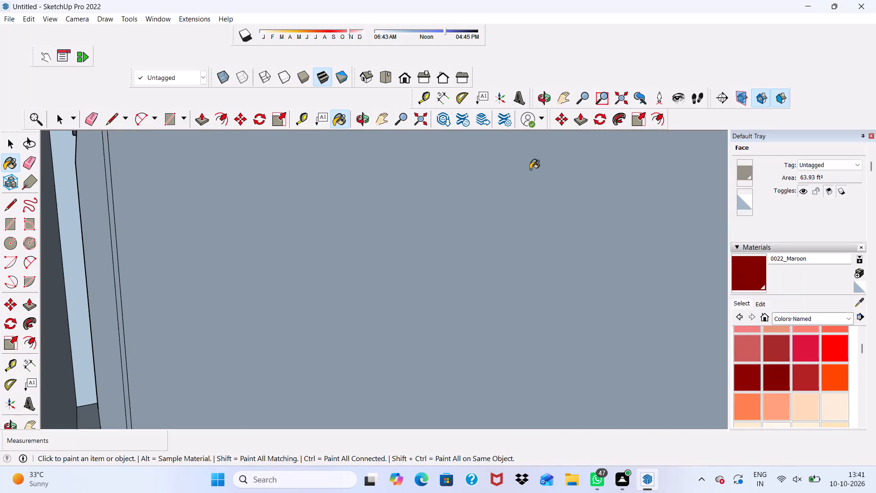
{"action": "scroll", "coordinate": [530, 169], "scroll_direction": "down", "scroll_amount": 6}
{"action": "left_click", "coordinate": [403, 82]}
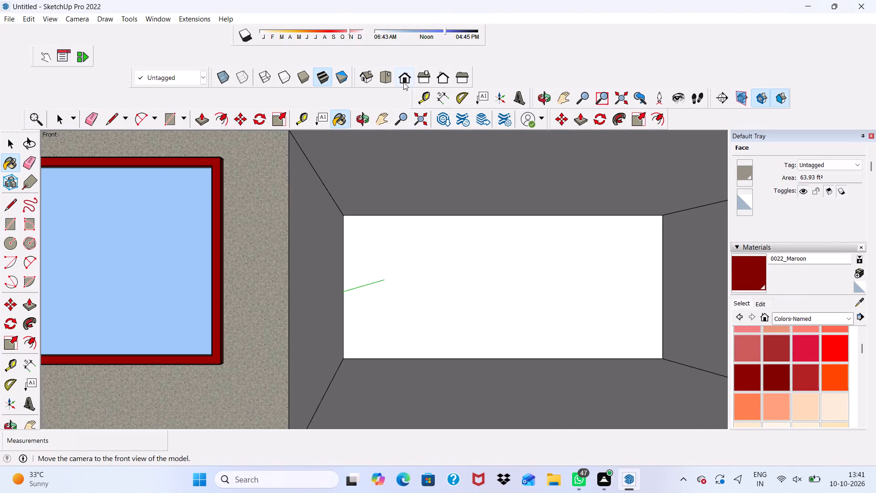
{"action": "scroll", "coordinate": [407, 103], "scroll_direction": "down", "scroll_amount": 15}
{"action": "scroll", "coordinate": [413, 245], "scroll_direction": "up", "scroll_amount": 12}
{"action": "middle_click_drag", "start_coordinate": [352, 206], "coordinate": [368, 301]}
{"action": "scroll", "coordinate": [368, 296], "scroll_direction": "up", "scroll_amount": 11}
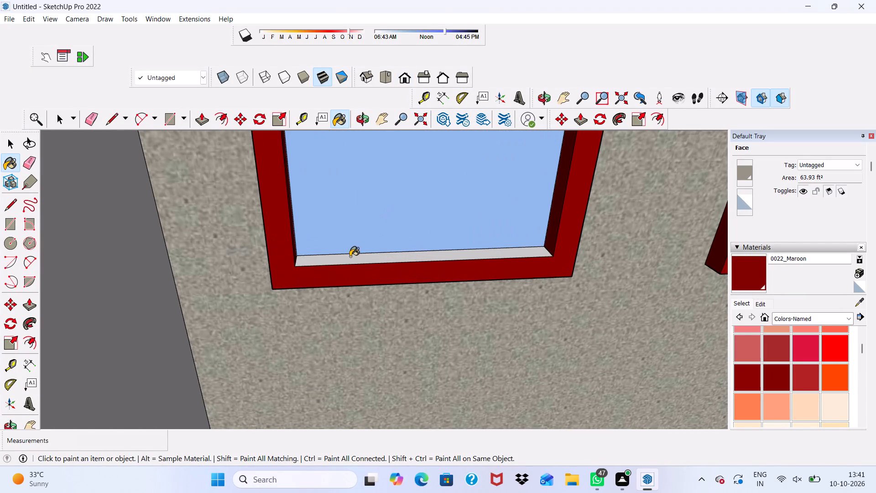
{"action": "left_click", "coordinate": [349, 260]}
{"action": "scroll", "coordinate": [325, 233], "scroll_direction": "down", "scroll_amount": 2}
Paint the left and right outer side faces of the narrow ground-floor window's frame with 0022_Maroon.
{"action": "middle_click_drag", "start_coordinate": [324, 232], "coordinate": [367, 203]}
{"action": "scroll", "coordinate": [319, 197], "scroll_direction": "up", "scroll_amount": 13}
{"action": "middle_click_drag", "start_coordinate": [264, 198], "coordinate": [325, 209]}
{"action": "scroll", "coordinate": [264, 198], "scroll_direction": "down", "scroll_amount": 1}
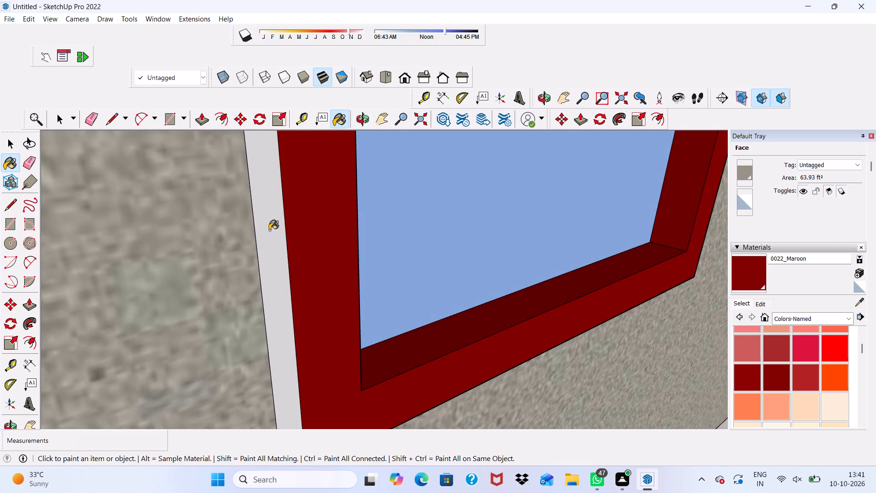
{"action": "left_click", "coordinate": [276, 228]}
{"action": "scroll", "coordinate": [276, 228], "scroll_direction": "down", "scroll_amount": 10}
{"action": "middle_click", "coordinate": [387, 277]}
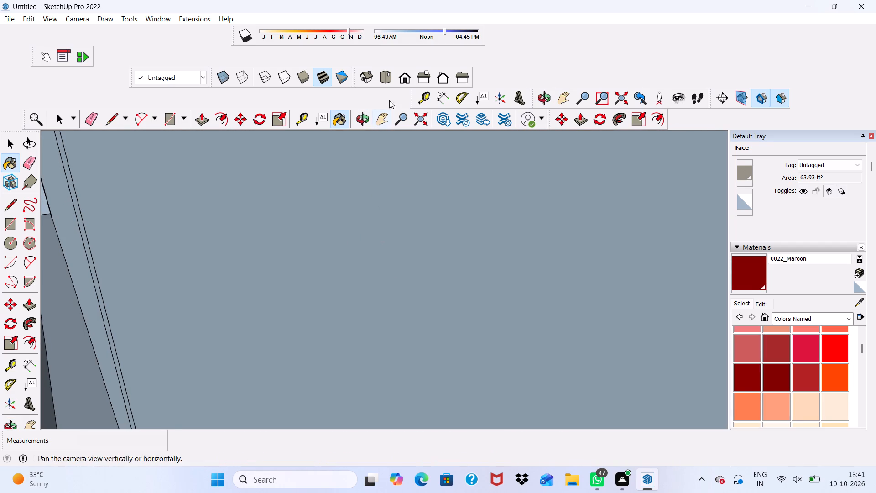
{"action": "left_click", "coordinate": [402, 74]}
{"action": "scroll", "coordinate": [266, 303], "scroll_direction": "down", "scroll_amount": 8}
{"action": "scroll", "coordinate": [159, 231], "scroll_direction": "up", "scroll_amount": 5}
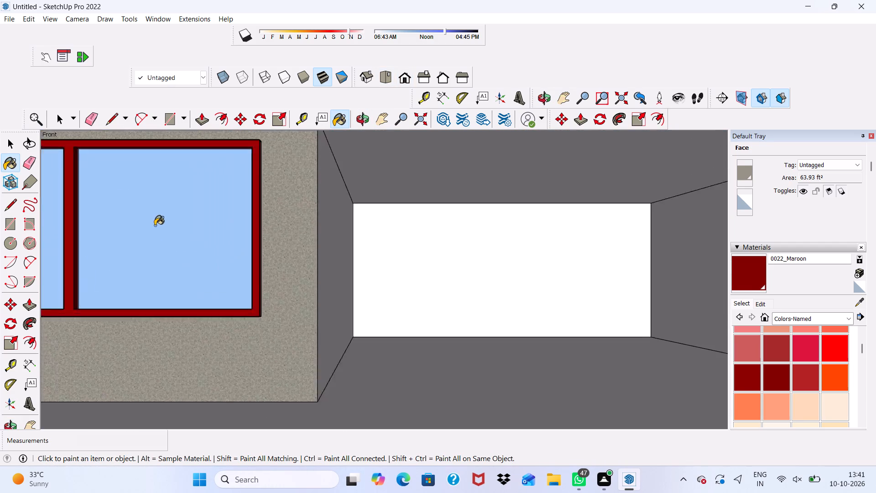
{"action": "scroll", "coordinate": [155, 226], "scroll_direction": "down", "scroll_amount": 5}
{"action": "middle_click_drag", "start_coordinate": [200, 260], "coordinate": [84, 268]}
{"action": "scroll", "coordinate": [121, 245], "scroll_direction": "up", "scroll_amount": 7}
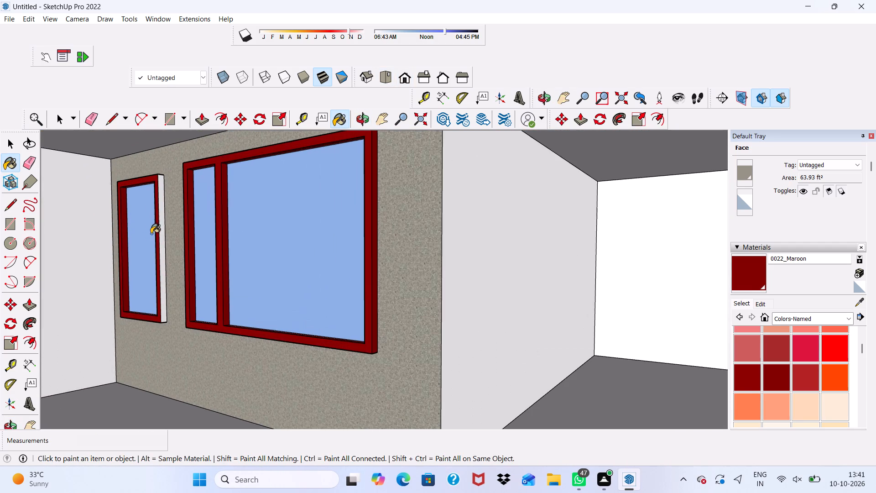
{"action": "left_click", "coordinate": [161, 232]}
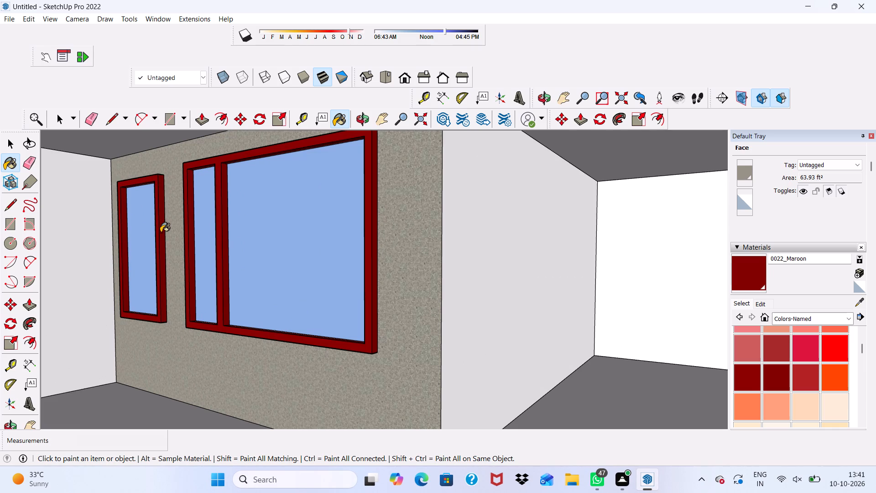
Examine the building's front facade as a whole to see which surfaces are still unpainted.
{"action": "key", "text": "space"}
{"action": "scroll", "coordinate": [161, 232], "scroll_direction": "down", "scroll_amount": 16}
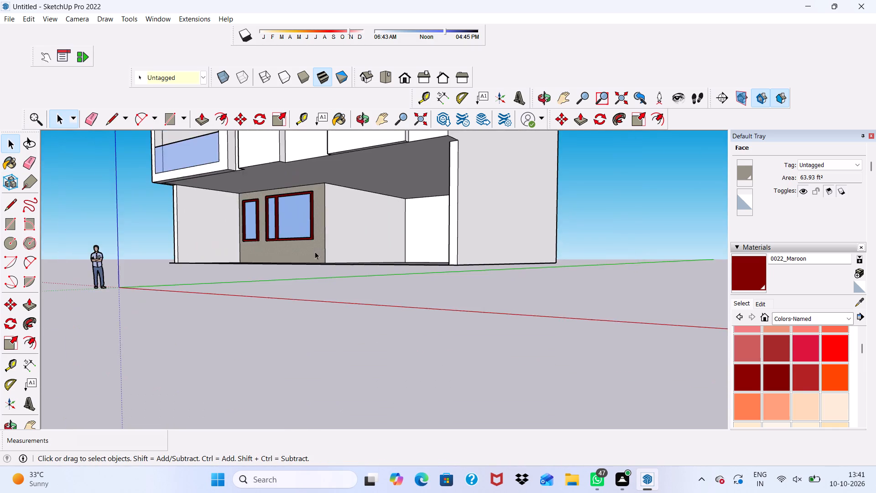
{"action": "middle_click_drag", "start_coordinate": [518, 213], "coordinate": [637, 242]}
{"action": "scroll", "coordinate": [564, 254], "scroll_direction": "down", "scroll_amount": 10}
{"action": "scroll", "coordinate": [527, 271], "scroll_direction": "up", "scroll_amount": 6}
{"action": "scroll", "coordinate": [523, 276], "scroll_direction": "down", "scroll_amount": 3}
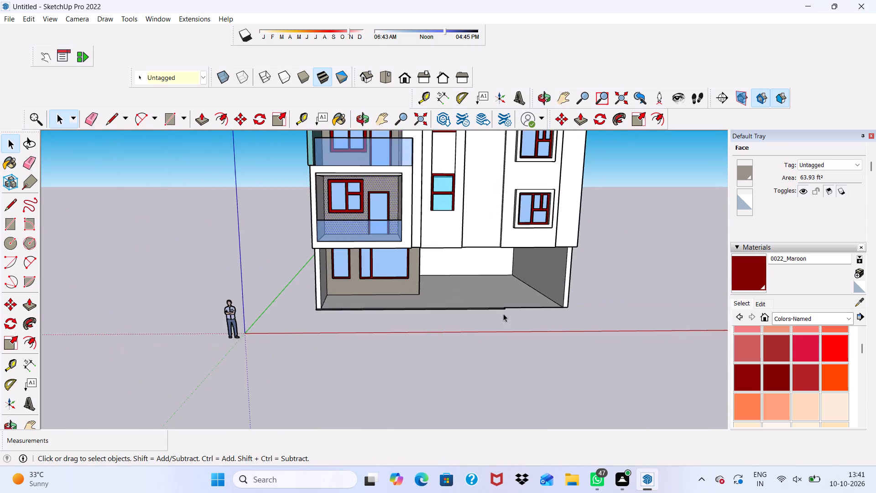
{"action": "middle_click_drag", "start_coordinate": [503, 314], "coordinate": [518, 277]}
{"action": "scroll", "coordinate": [519, 279], "scroll_direction": "up", "scroll_amount": 2}
{"action": "scroll", "coordinate": [519, 285], "scroll_direction": "down", "scroll_amount": 4}
{"action": "key", "text": "space"}
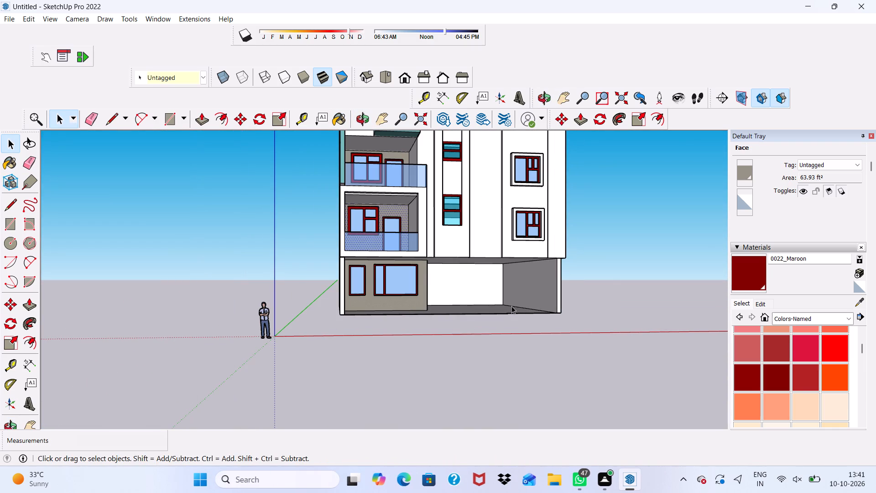
{"action": "scroll", "coordinate": [511, 305], "scroll_direction": "up", "scroll_amount": 1}
{"action": "scroll", "coordinate": [511, 305], "scroll_direction": "down", "scroll_amount": 6}
Paint the central window strip's white panel above the second-floor two-pane window with Sketchy Siding Straight from the Patterns collection.
{"action": "scroll", "coordinate": [553, 148], "scroll_direction": "up", "scroll_amount": 2}
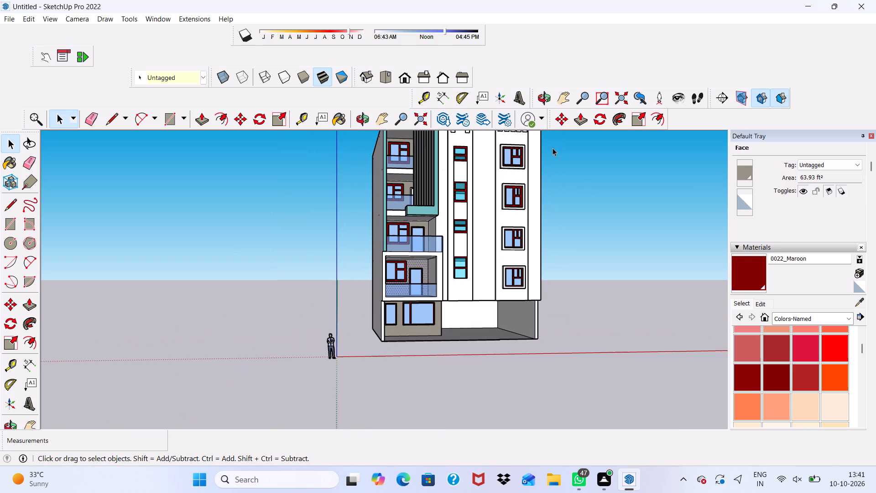
{"action": "scroll", "coordinate": [553, 148], "scroll_direction": "up", "scroll_amount": 4}
{"action": "scroll", "coordinate": [487, 263], "scroll_direction": "up", "scroll_amount": 14}
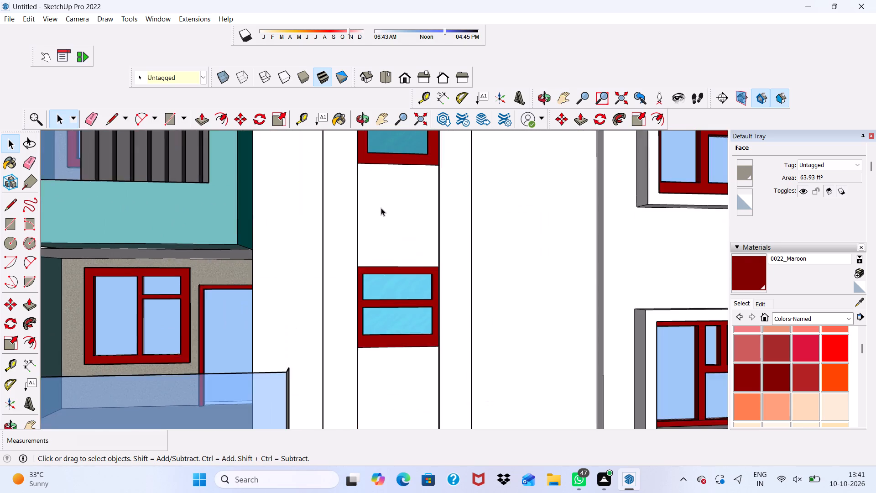
{"action": "scroll", "coordinate": [381, 208], "scroll_direction": "down", "scroll_amount": 2}
{"action": "left_click", "coordinate": [845, 321]}
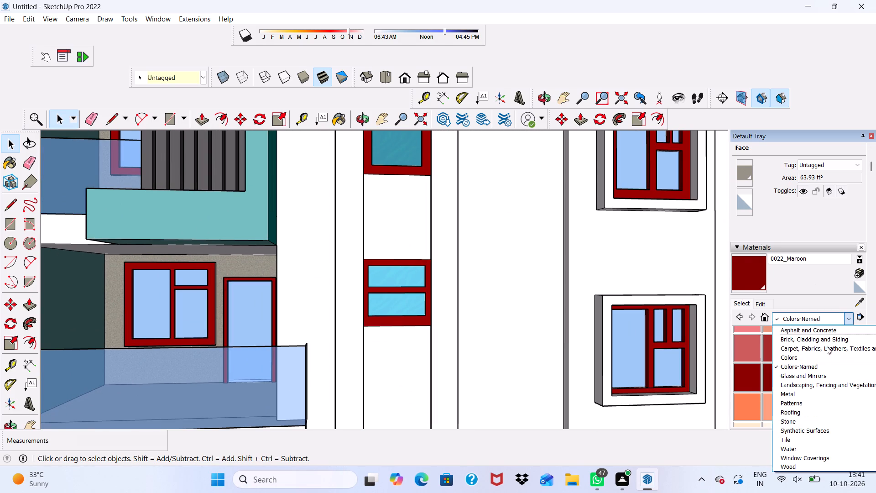
{"action": "left_click", "coordinate": [804, 404]}
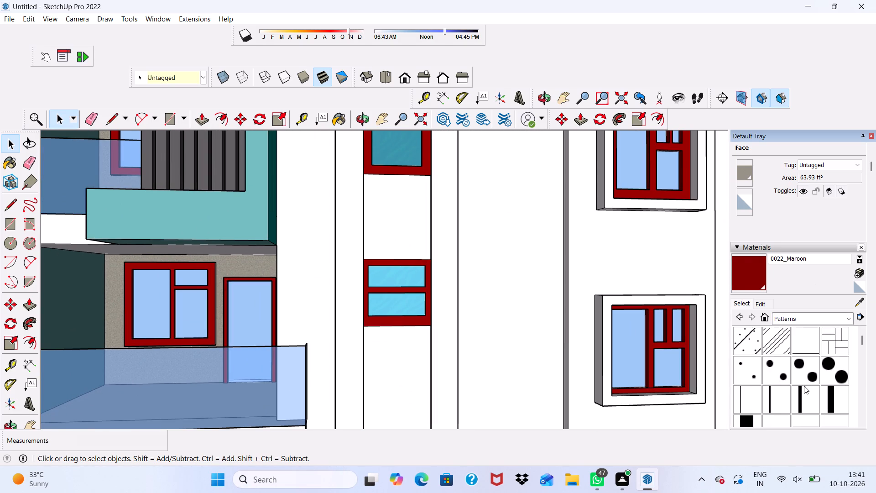
{"action": "scroll", "coordinate": [801, 375], "scroll_direction": "down", "scroll_amount": 5}
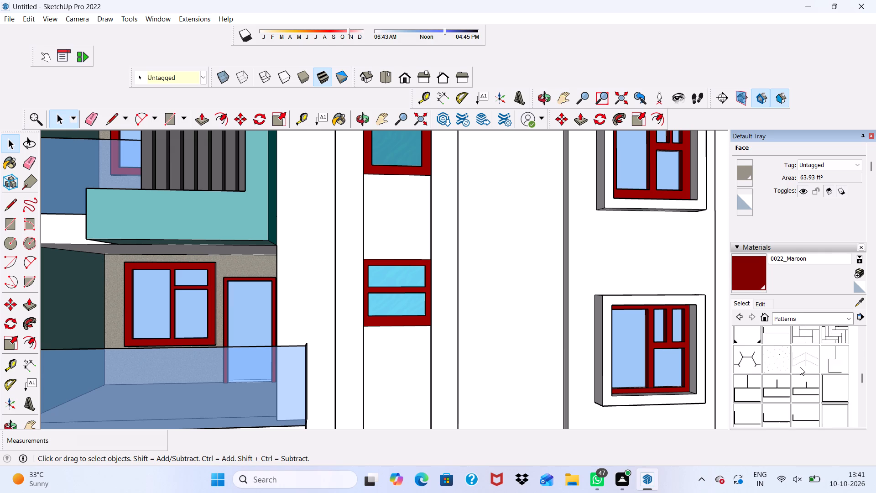
{"action": "scroll", "coordinate": [800, 367], "scroll_direction": "down", "scroll_amount": 2}
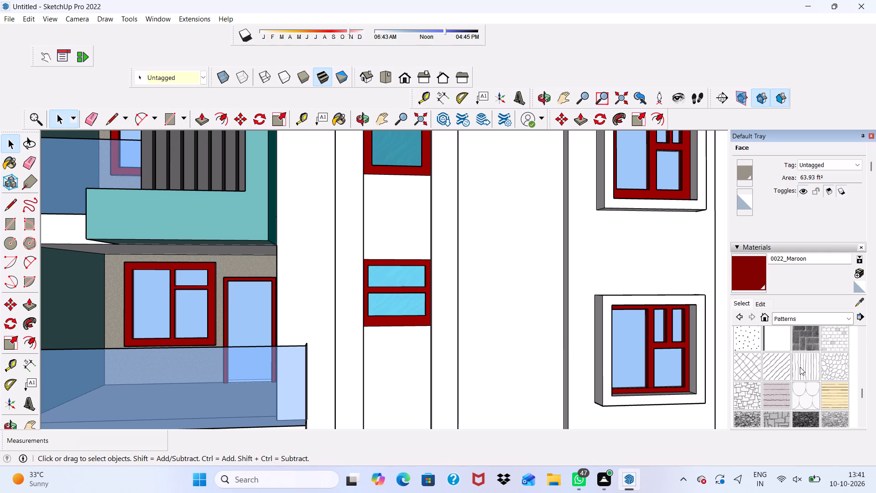
{"action": "scroll", "coordinate": [800, 367], "scroll_direction": "down", "scroll_amount": 1}
{"action": "left_click", "coordinate": [834, 342]}
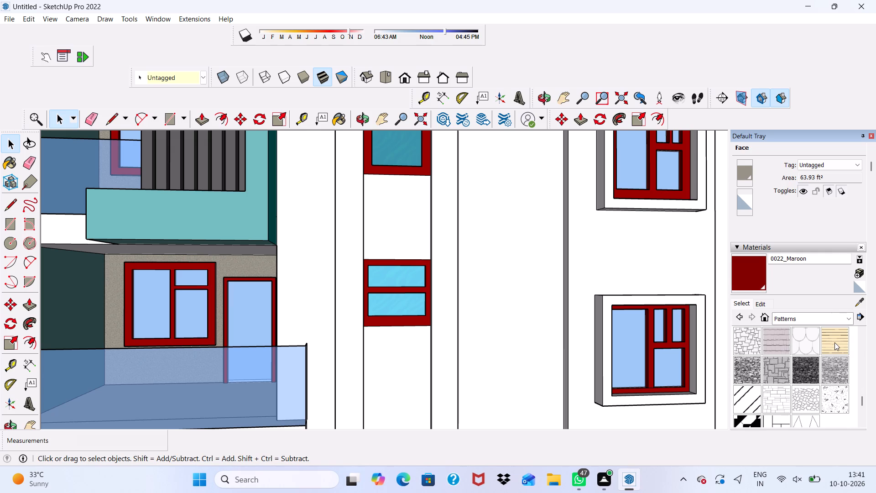
{"action": "scroll", "coordinate": [271, 307], "scroll_direction": "up", "scroll_amount": 5}
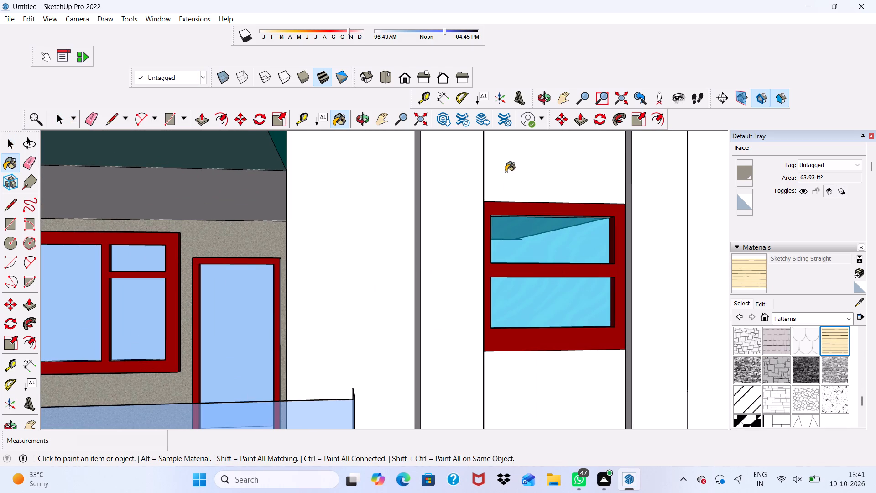
{"action": "left_click", "coordinate": [511, 171]}
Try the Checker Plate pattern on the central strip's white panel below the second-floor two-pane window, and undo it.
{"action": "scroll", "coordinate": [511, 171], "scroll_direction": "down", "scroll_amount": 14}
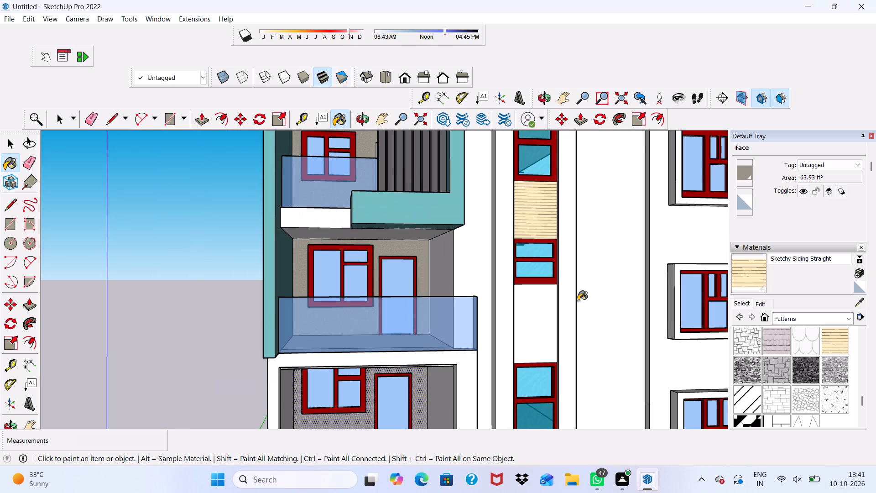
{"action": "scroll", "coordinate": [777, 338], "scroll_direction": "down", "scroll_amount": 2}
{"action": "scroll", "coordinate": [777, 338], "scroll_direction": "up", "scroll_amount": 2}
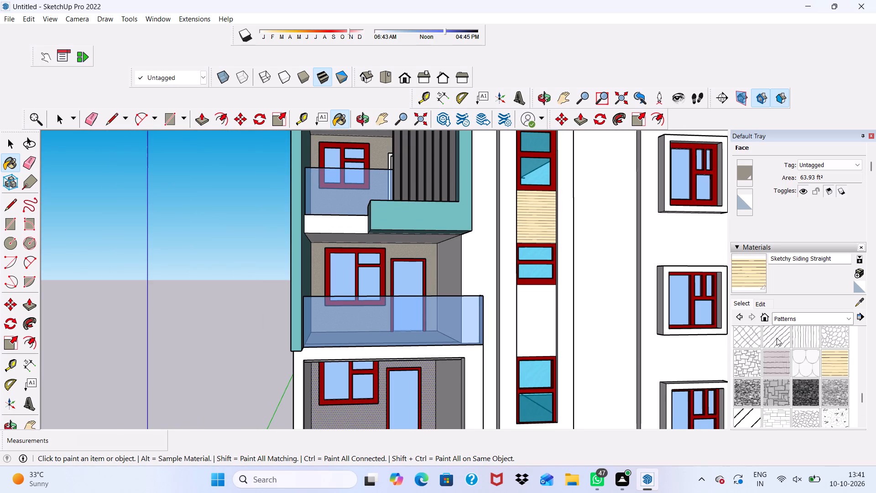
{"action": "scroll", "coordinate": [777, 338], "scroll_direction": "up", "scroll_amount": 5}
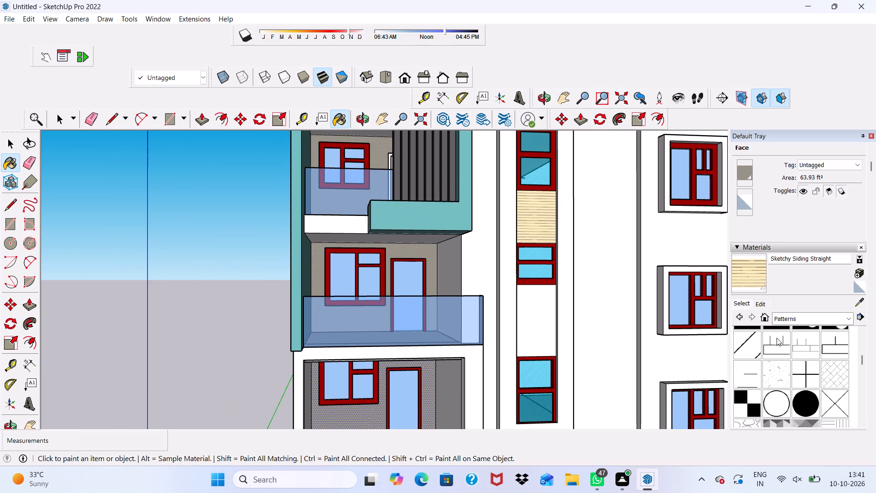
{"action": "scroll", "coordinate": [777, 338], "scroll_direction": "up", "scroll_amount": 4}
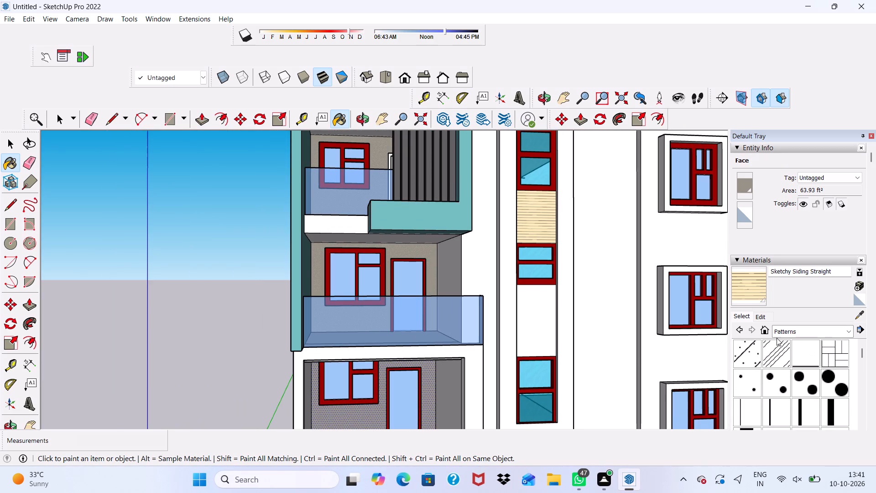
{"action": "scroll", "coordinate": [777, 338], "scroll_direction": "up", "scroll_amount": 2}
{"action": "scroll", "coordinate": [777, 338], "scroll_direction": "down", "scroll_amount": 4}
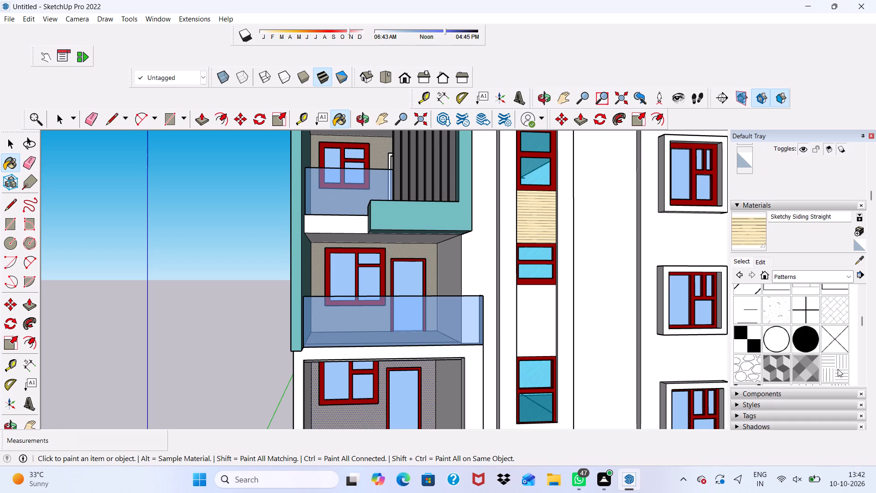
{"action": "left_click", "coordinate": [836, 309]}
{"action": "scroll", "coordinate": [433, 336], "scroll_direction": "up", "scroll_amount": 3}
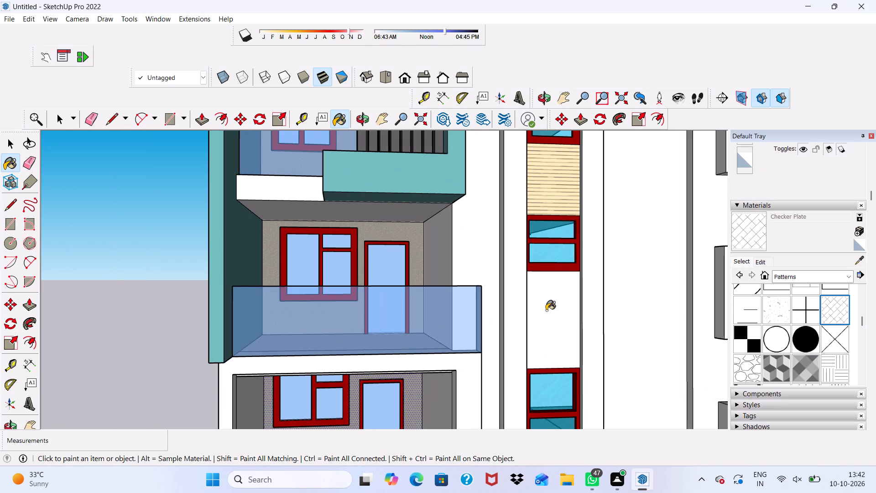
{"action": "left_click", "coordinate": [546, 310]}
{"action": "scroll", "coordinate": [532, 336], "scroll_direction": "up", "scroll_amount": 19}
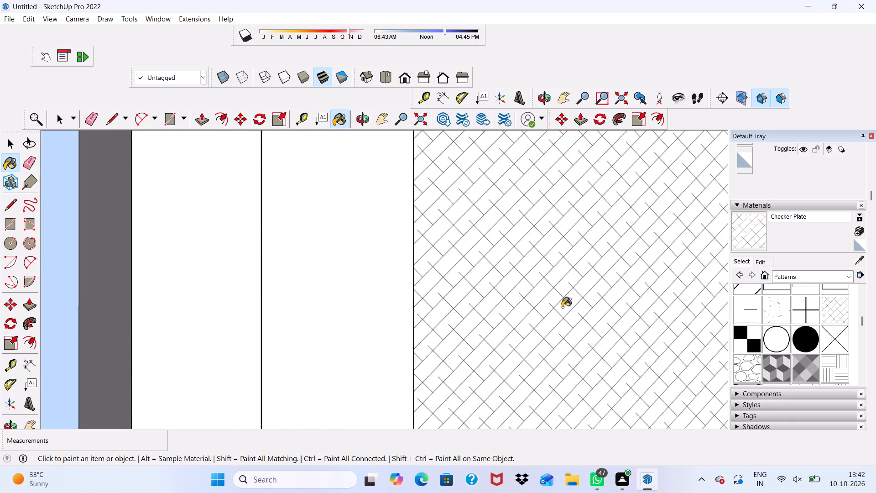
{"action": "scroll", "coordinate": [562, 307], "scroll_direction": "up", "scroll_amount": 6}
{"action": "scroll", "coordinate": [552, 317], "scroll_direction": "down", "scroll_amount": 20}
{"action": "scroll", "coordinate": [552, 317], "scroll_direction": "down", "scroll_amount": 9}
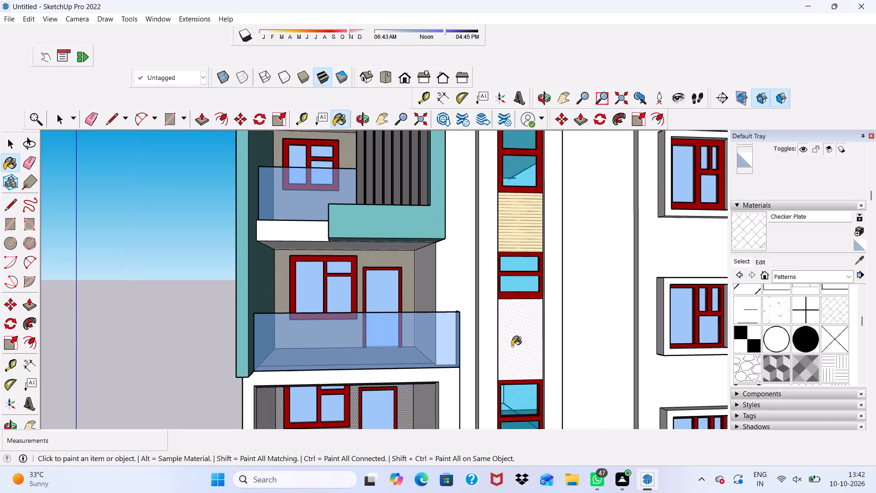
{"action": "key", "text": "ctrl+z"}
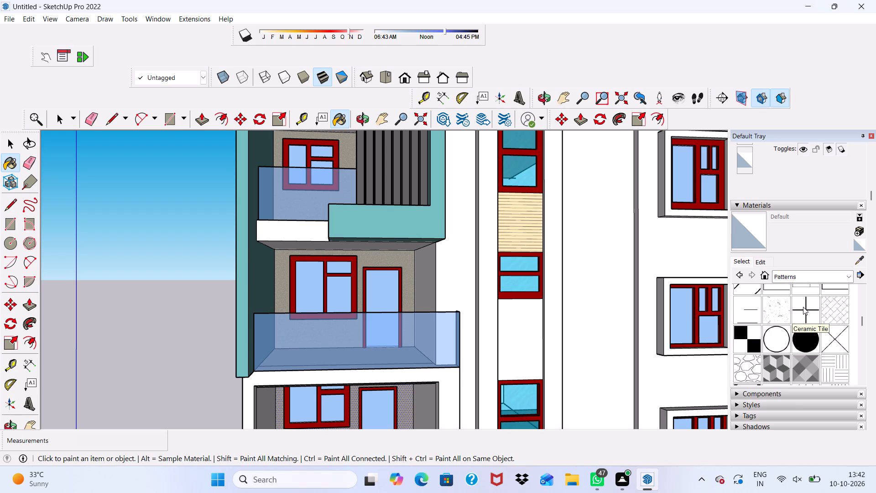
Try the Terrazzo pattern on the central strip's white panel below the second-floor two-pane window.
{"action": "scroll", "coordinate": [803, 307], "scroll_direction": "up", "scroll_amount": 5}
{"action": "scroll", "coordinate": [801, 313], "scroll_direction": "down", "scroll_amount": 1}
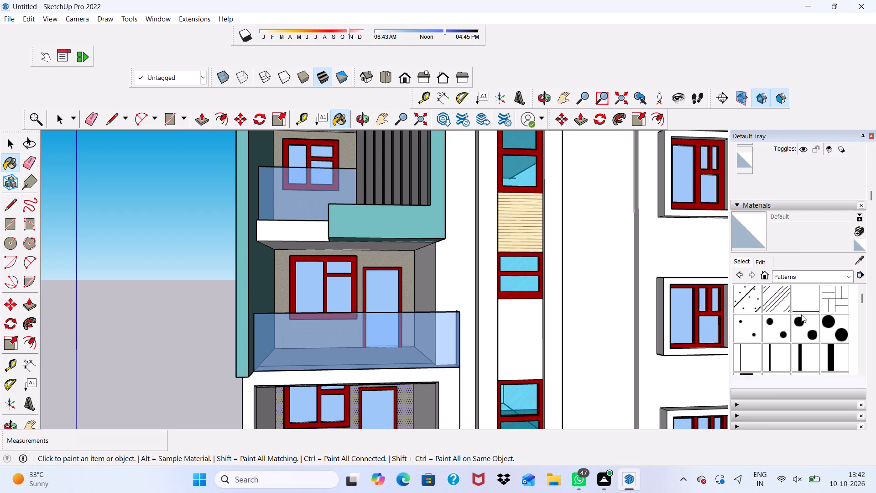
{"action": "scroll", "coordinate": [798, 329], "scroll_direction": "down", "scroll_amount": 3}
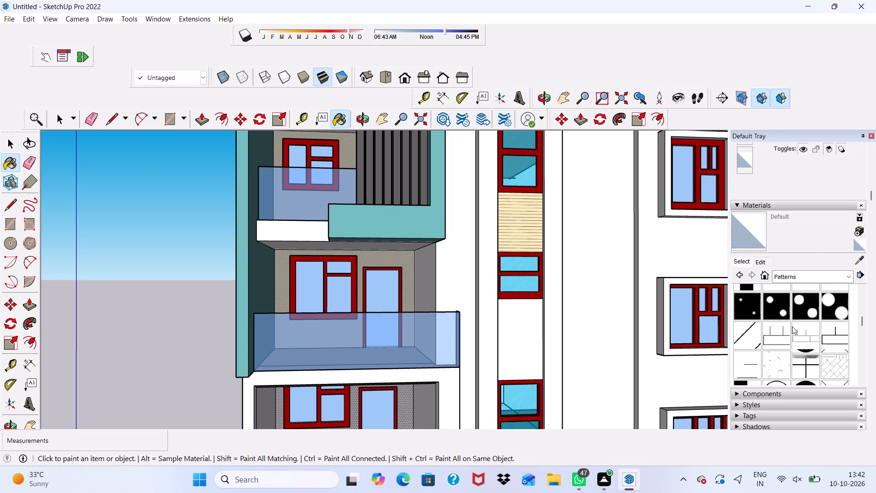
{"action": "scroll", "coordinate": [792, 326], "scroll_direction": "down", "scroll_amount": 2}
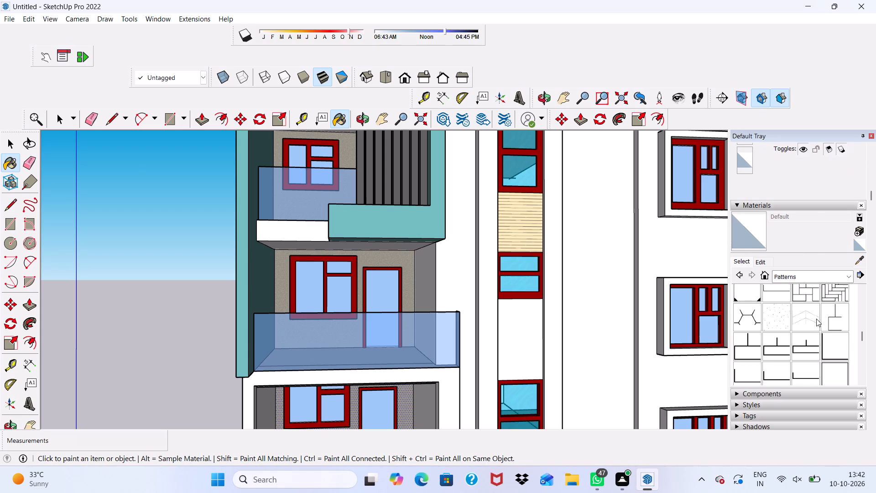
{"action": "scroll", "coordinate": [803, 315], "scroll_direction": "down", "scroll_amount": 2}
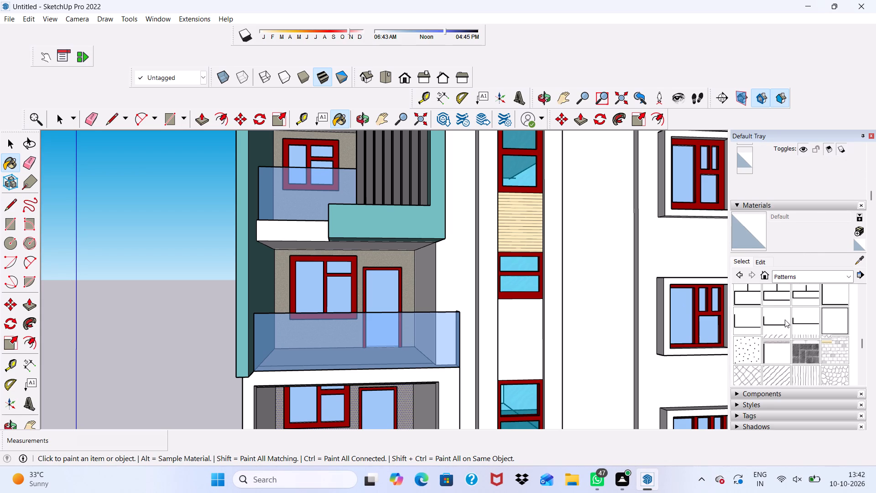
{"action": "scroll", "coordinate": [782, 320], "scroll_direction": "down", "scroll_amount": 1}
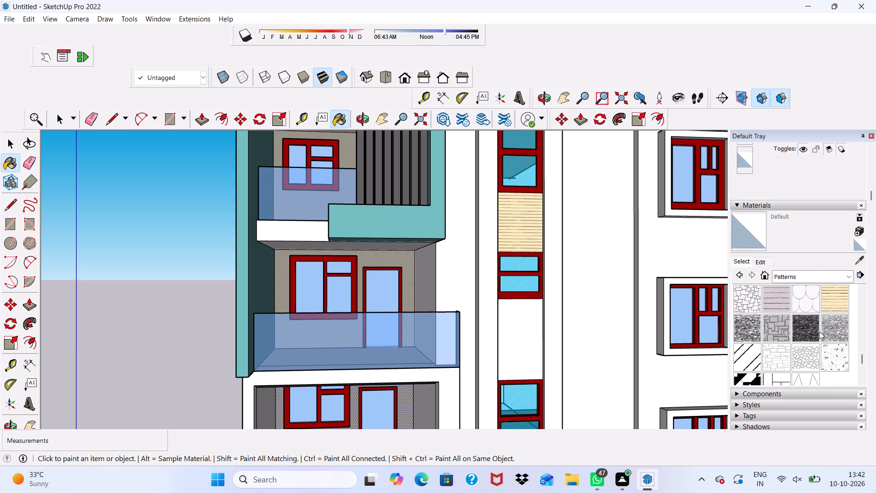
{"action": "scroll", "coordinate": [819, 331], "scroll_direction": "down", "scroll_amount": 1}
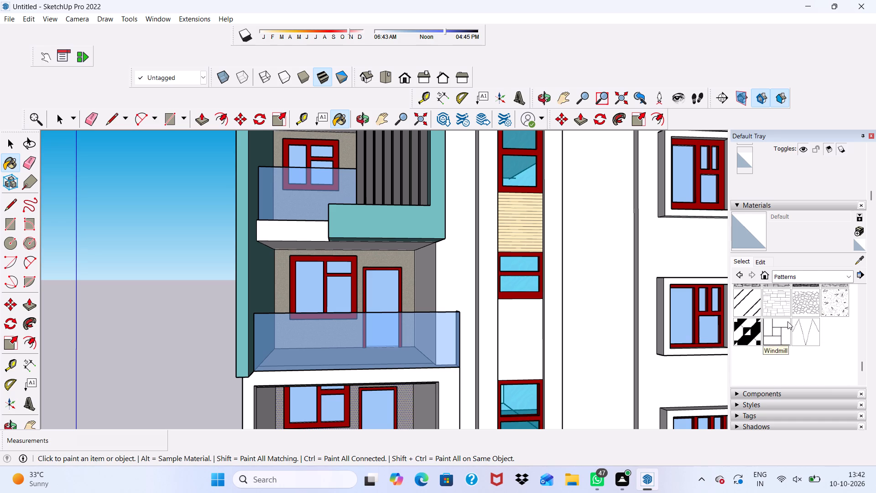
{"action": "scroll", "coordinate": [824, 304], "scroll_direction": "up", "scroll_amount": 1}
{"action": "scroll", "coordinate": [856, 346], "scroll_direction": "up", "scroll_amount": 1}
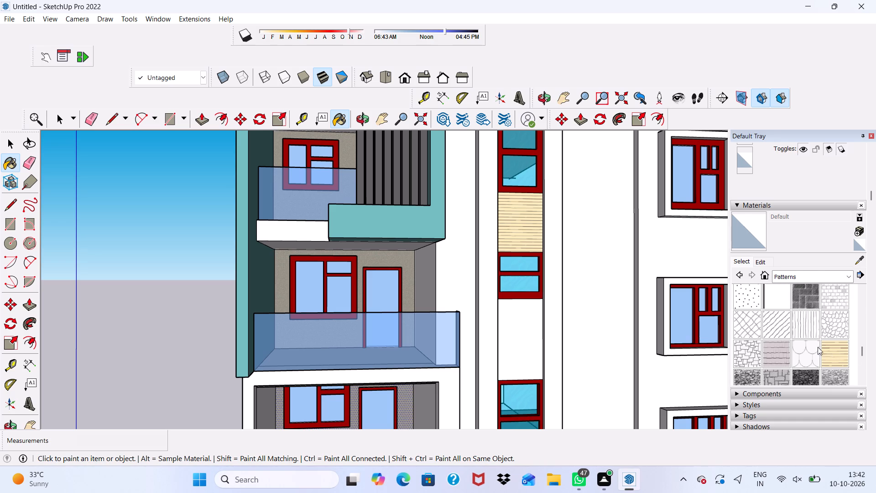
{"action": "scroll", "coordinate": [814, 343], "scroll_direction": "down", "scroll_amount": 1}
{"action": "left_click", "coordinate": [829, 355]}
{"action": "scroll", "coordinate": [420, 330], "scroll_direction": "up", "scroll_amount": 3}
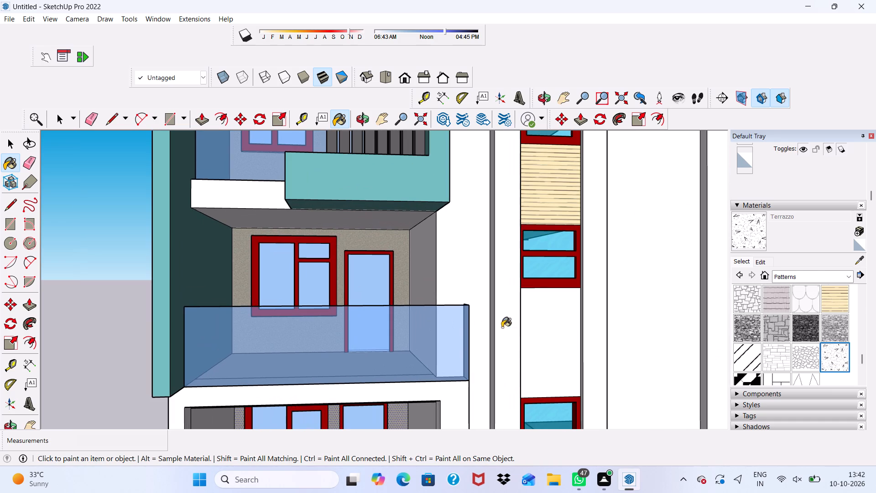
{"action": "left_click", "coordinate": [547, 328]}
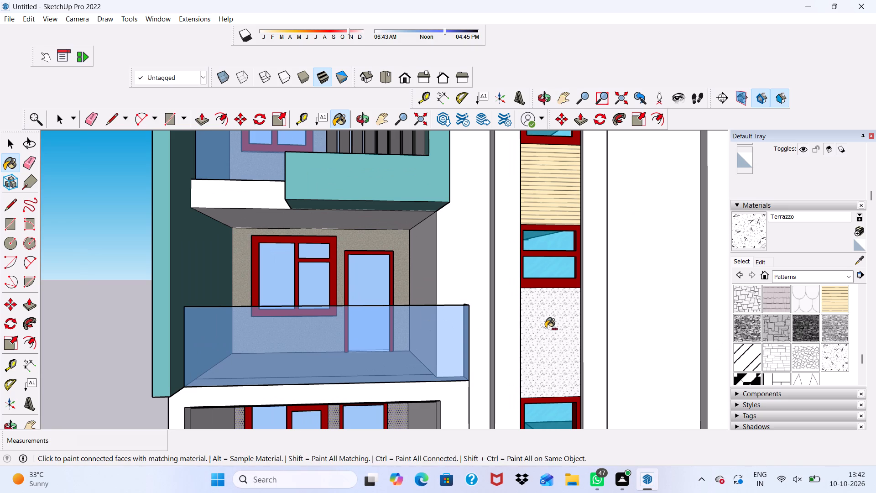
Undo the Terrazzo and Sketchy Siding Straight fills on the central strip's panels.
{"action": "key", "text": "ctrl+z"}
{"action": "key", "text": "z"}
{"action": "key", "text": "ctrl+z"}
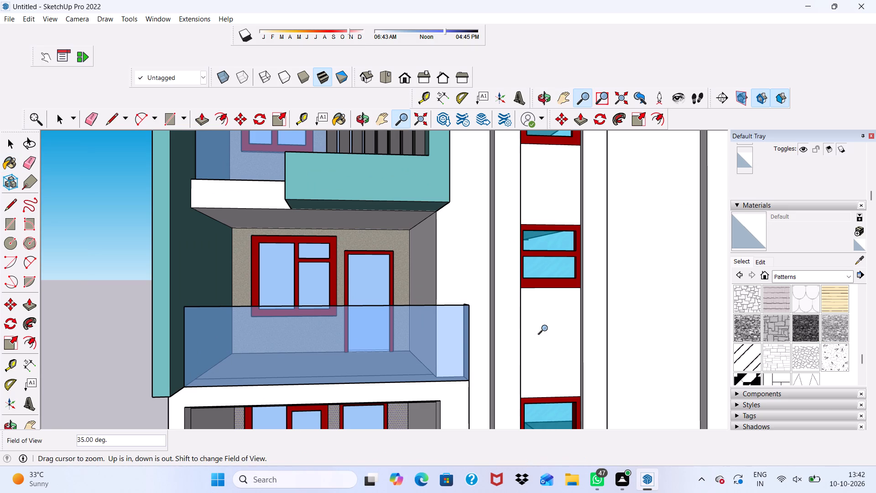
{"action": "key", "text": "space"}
Paint the three white panels between the central strip's windows with Stone Flagstone Ashlar from Brick, Cladding and Siding.
{"action": "scroll", "coordinate": [571, 304], "scroll_direction": "up", "scroll_amount": 6}
{"action": "scroll", "coordinate": [544, 301], "scroll_direction": "down", "scroll_amount": 8}
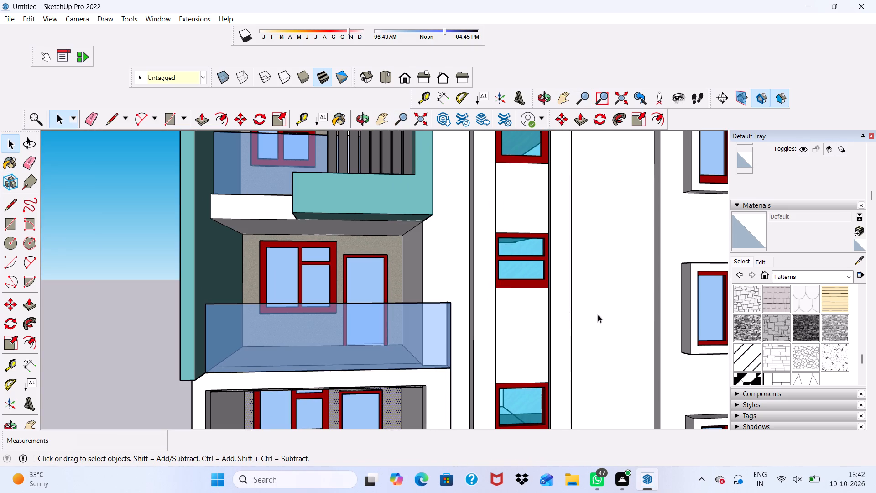
{"action": "left_click", "coordinate": [846, 278]}
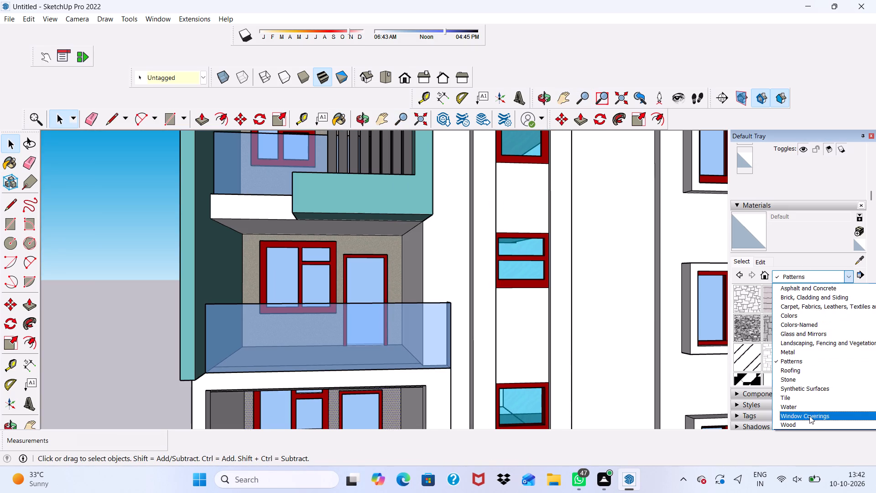
{"action": "left_click", "coordinate": [780, 294]}
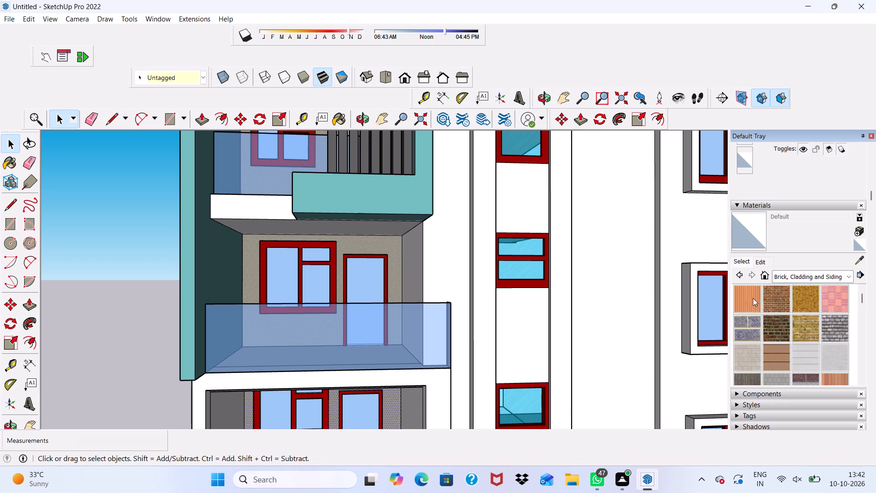
{"action": "scroll", "coordinate": [770, 325], "scroll_direction": "down", "scroll_amount": 2}
{"action": "left_click", "coordinate": [829, 306]}
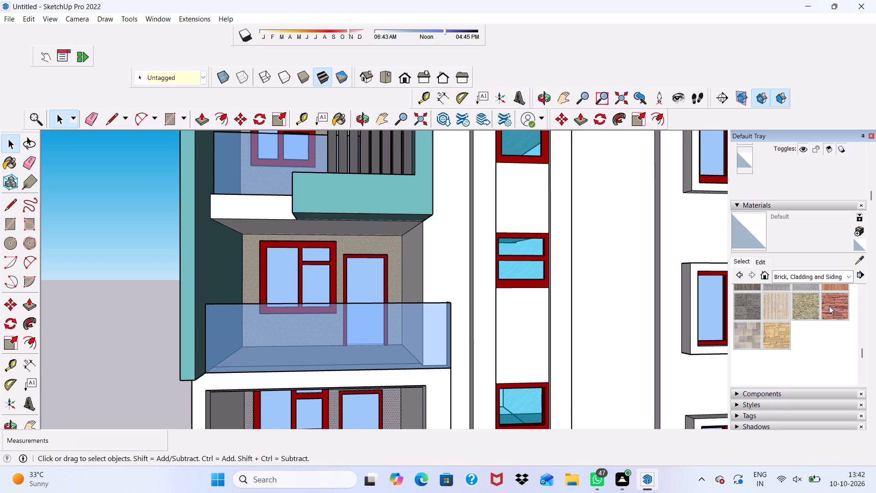
{"action": "scroll", "coordinate": [530, 331], "scroll_direction": "up", "scroll_amount": 5}
{"action": "left_click", "coordinate": [530, 331]}
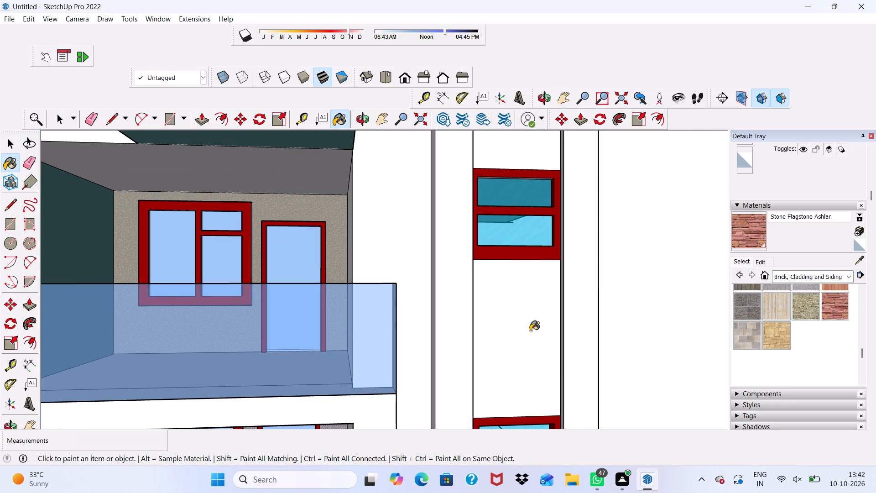
{"action": "scroll", "coordinate": [495, 289], "scroll_direction": "down", "scroll_amount": 4}
{"action": "left_click", "coordinate": [498, 170]}
{"action": "scroll", "coordinate": [504, 193], "scroll_direction": "down", "scroll_amount": 10}
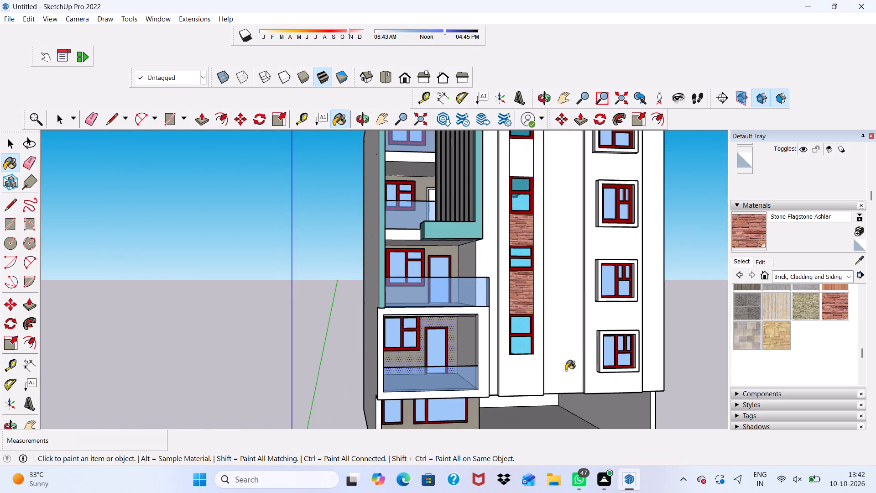
{"action": "scroll", "coordinate": [531, 337], "scroll_direction": "up", "scroll_amount": 4}
{"action": "scroll", "coordinate": [459, 330], "scroll_direction": "down", "scroll_amount": 6}
{"action": "scroll", "coordinate": [461, 265], "scroll_direction": "up", "scroll_amount": 5}
{"action": "left_click", "coordinate": [514, 153]}
{"action": "scroll", "coordinate": [514, 153], "scroll_direction": "down", "scroll_amount": 4}
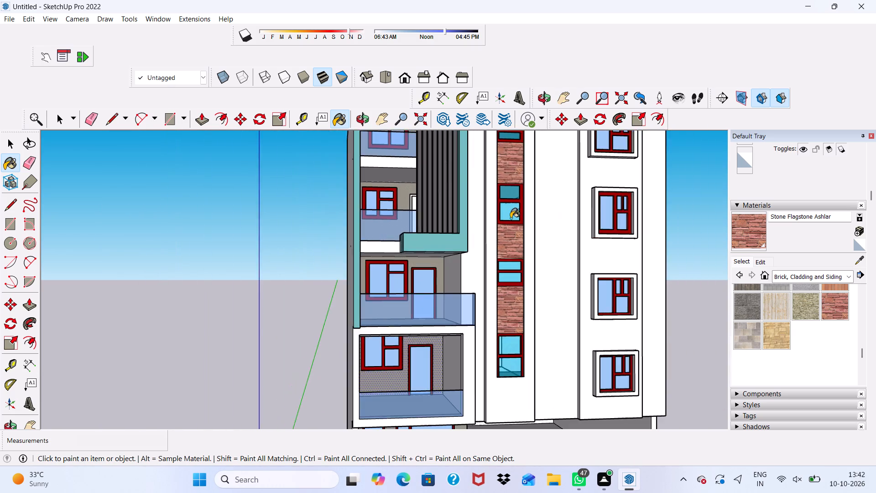
Paint the front face of the tall wall column around the four stacked white-framed windows with Stone Flagstone Ashlar.
{"action": "scroll", "coordinate": [515, 221], "scroll_direction": "up", "scroll_amount": 6}
{"action": "scroll", "coordinate": [512, 298], "scroll_direction": "up", "scroll_amount": 16}
{"action": "scroll", "coordinate": [489, 203], "scroll_direction": "down", "scroll_amount": 3}
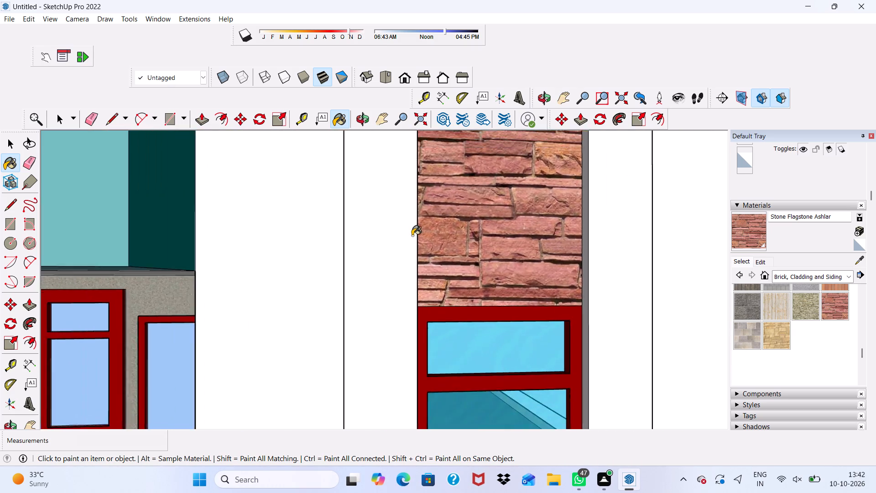
{"action": "scroll", "coordinate": [412, 236], "scroll_direction": "down", "scroll_amount": 15}
{"action": "scroll", "coordinate": [828, 311], "scroll_direction": "up", "scroll_amount": 6}
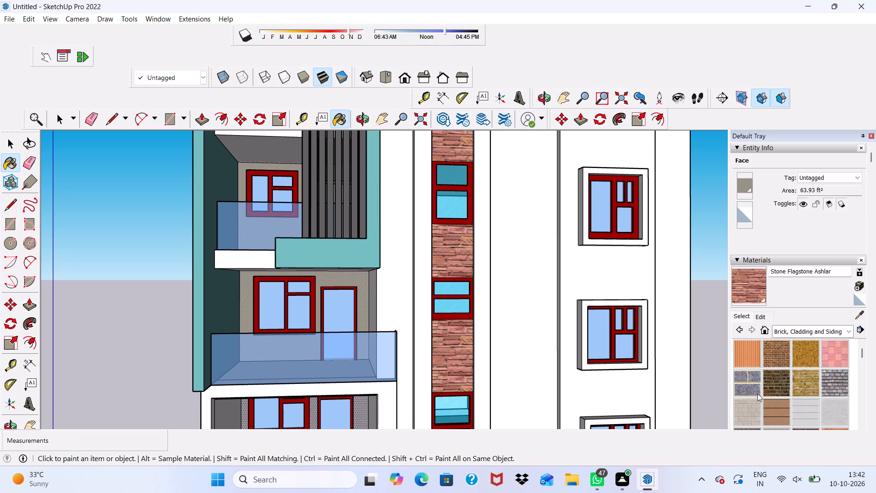
{"action": "scroll", "coordinate": [769, 410], "scroll_direction": "down", "scroll_amount": 1}
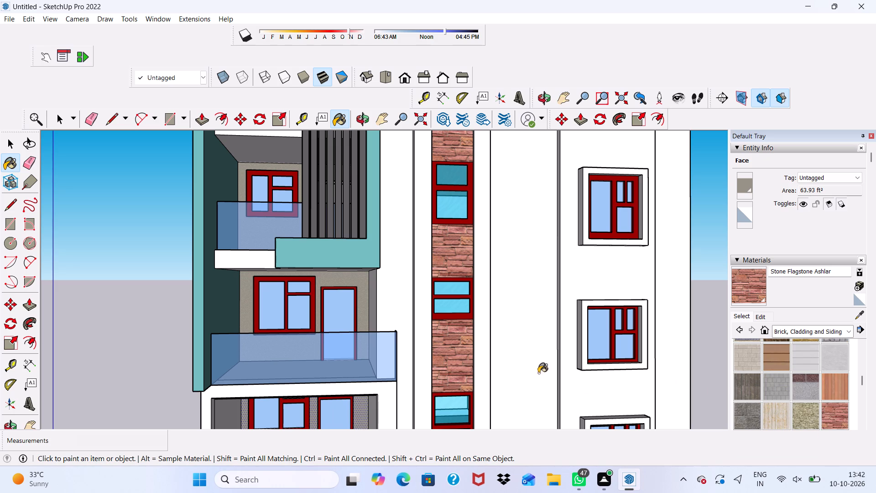
{"action": "left_click", "coordinate": [830, 413]}
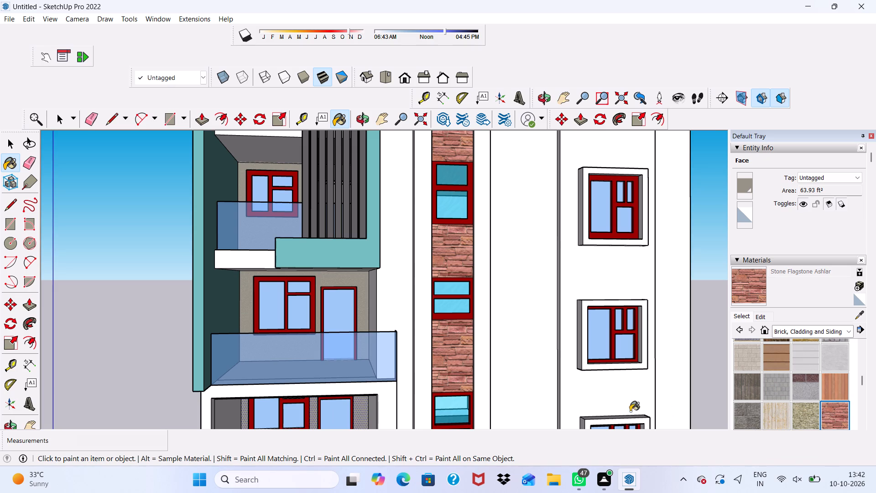
{"action": "scroll", "coordinate": [603, 411], "scroll_direction": "up", "scroll_amount": 3}
{"action": "left_click", "coordinate": [598, 409]}
{"action": "scroll", "coordinate": [554, 230], "scroll_direction": "down", "scroll_amount": 16}
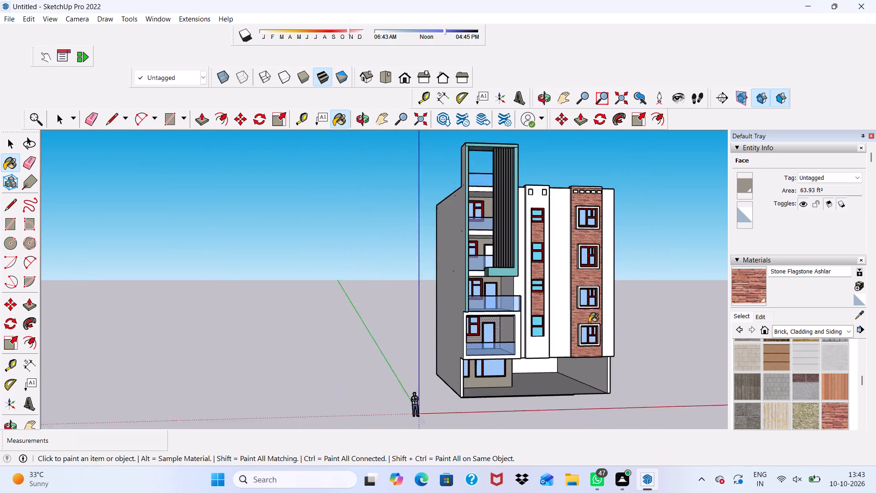
Paint the right side face of the stone-clad window column with Stone Flagstone Ashlar.
{"action": "scroll", "coordinate": [589, 323], "scroll_direction": "down", "scroll_amount": 1}
{"action": "middle_click_drag", "start_coordinate": [589, 323], "coordinate": [376, 319]}
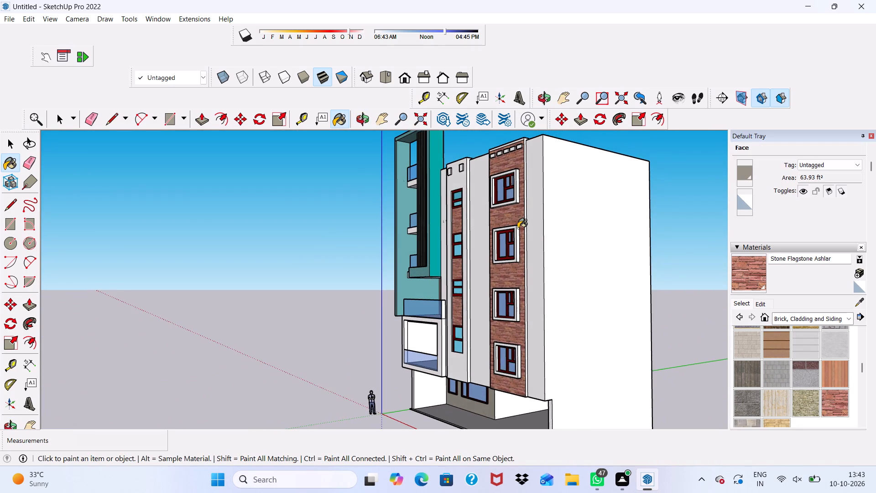
{"action": "scroll", "coordinate": [518, 228], "scroll_direction": "up", "scroll_amount": 20}
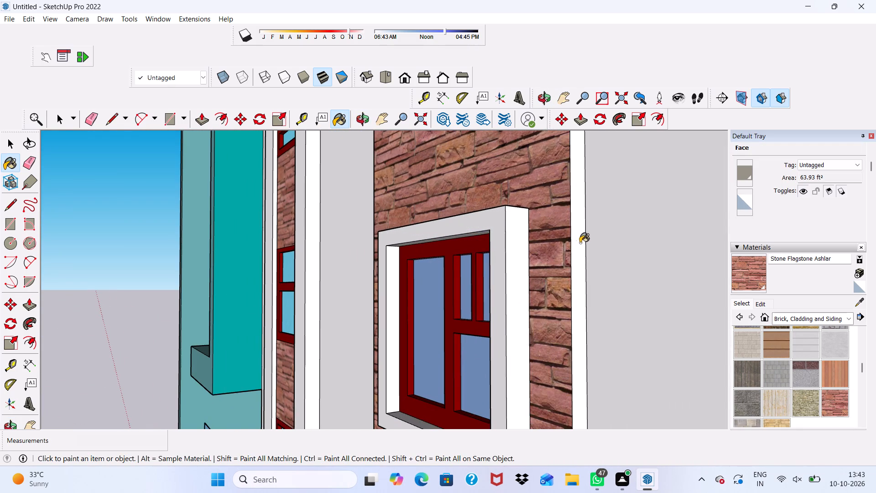
{"action": "left_click", "coordinate": [574, 250]}
Paint the left side face of the stone-clad window column with Stone Flagstone Ashlar.
{"action": "scroll", "coordinate": [574, 250], "scroll_direction": "down", "scroll_amount": 6}
{"action": "middle_click_drag", "start_coordinate": [473, 263], "coordinate": [773, 230]}
{"action": "scroll", "coordinate": [487, 272], "scroll_direction": "up", "scroll_amount": 3}
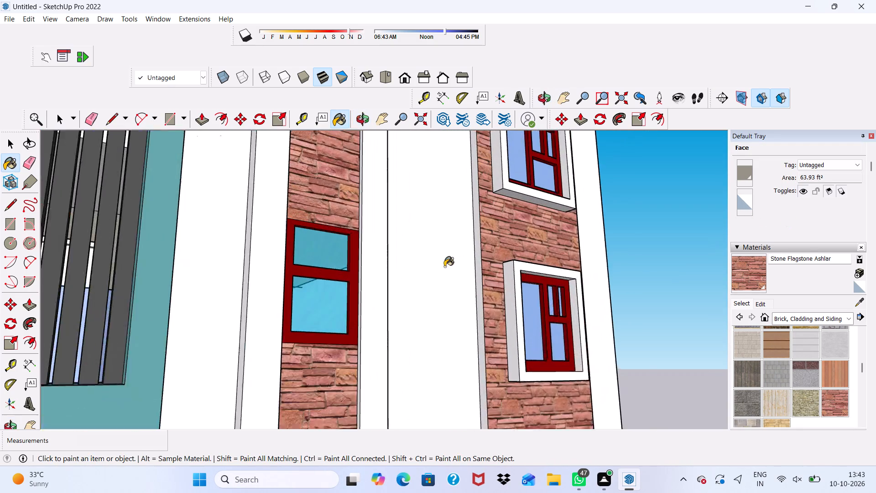
{"action": "scroll", "coordinate": [444, 267], "scroll_direction": "up", "scroll_amount": 2}
{"action": "left_click", "coordinate": [481, 252]}
{"action": "scroll", "coordinate": [481, 252], "scroll_direction": "down", "scroll_amount": 4}
{"action": "scroll", "coordinate": [483, 257], "scroll_direction": "up", "scroll_amount": 5}
{"action": "left_click", "coordinate": [483, 257]}
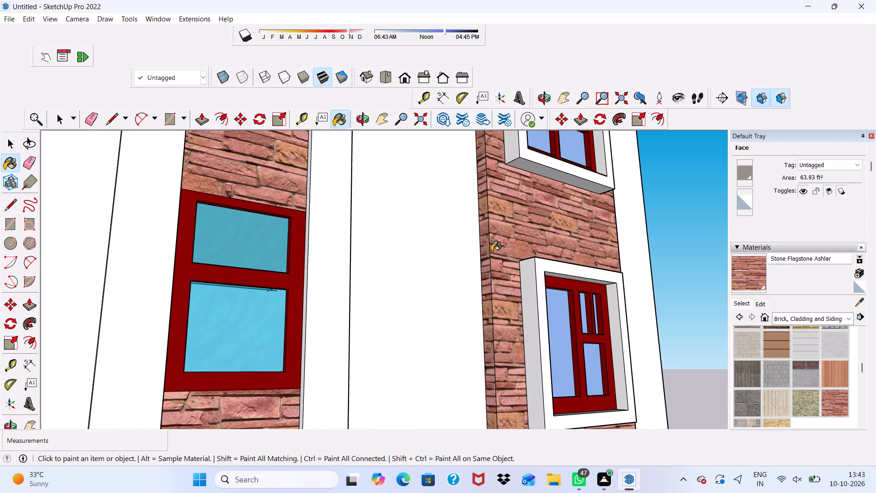
Paint the right side face of the central window strip's projecting column with Stone Flagstone Ashlar.
{"action": "scroll", "coordinate": [491, 251], "scroll_direction": "down", "scroll_amount": 2}
{"action": "middle_click_drag", "start_coordinate": [491, 251], "coordinate": [307, 318]}
{"action": "scroll", "coordinate": [291, 293], "scroll_direction": "up", "scroll_amount": 5}
{"action": "left_click", "coordinate": [287, 284]}
{"action": "scroll", "coordinate": [287, 284], "scroll_direction": "down", "scroll_amount": 8}
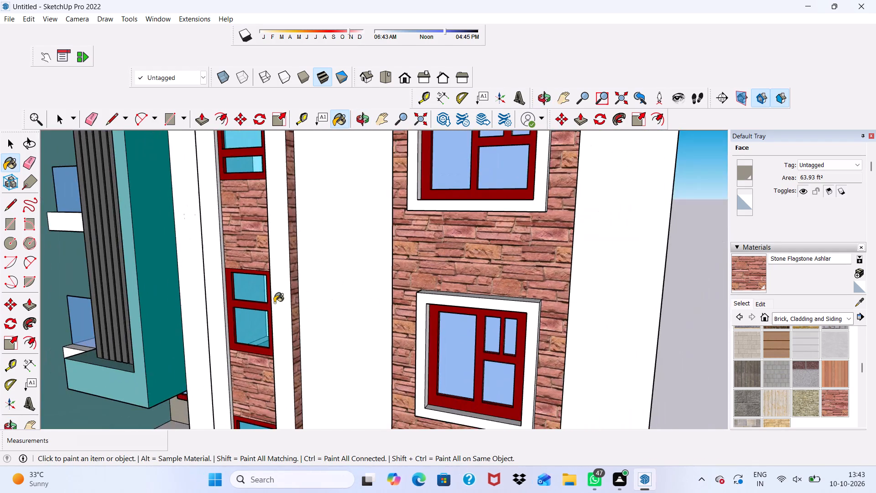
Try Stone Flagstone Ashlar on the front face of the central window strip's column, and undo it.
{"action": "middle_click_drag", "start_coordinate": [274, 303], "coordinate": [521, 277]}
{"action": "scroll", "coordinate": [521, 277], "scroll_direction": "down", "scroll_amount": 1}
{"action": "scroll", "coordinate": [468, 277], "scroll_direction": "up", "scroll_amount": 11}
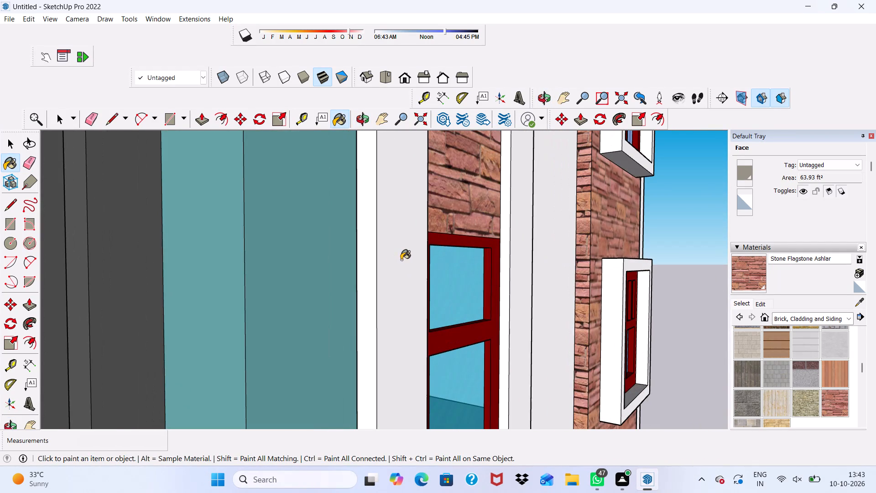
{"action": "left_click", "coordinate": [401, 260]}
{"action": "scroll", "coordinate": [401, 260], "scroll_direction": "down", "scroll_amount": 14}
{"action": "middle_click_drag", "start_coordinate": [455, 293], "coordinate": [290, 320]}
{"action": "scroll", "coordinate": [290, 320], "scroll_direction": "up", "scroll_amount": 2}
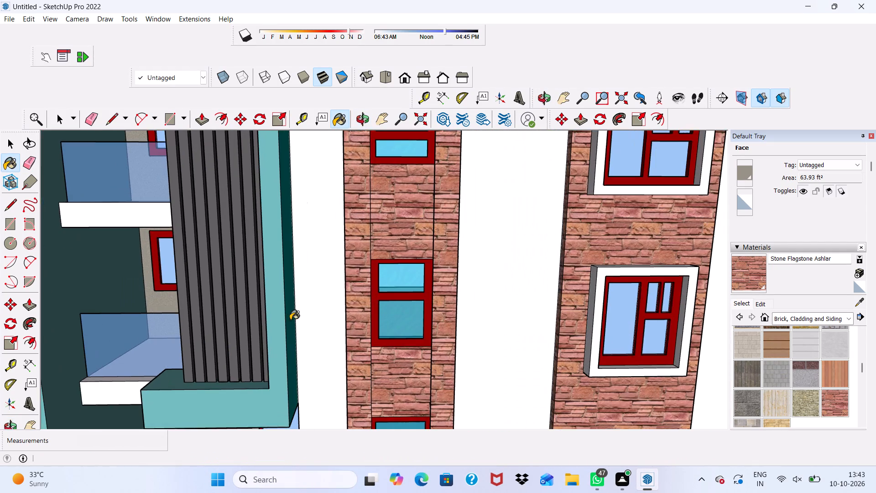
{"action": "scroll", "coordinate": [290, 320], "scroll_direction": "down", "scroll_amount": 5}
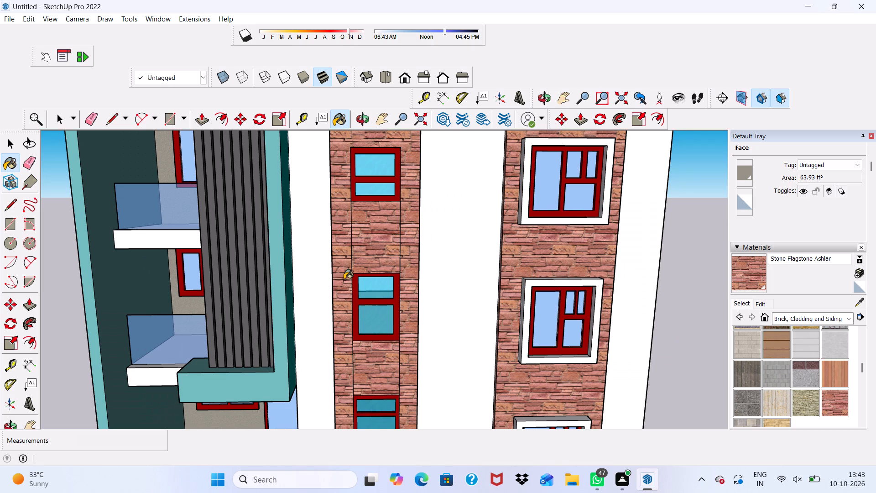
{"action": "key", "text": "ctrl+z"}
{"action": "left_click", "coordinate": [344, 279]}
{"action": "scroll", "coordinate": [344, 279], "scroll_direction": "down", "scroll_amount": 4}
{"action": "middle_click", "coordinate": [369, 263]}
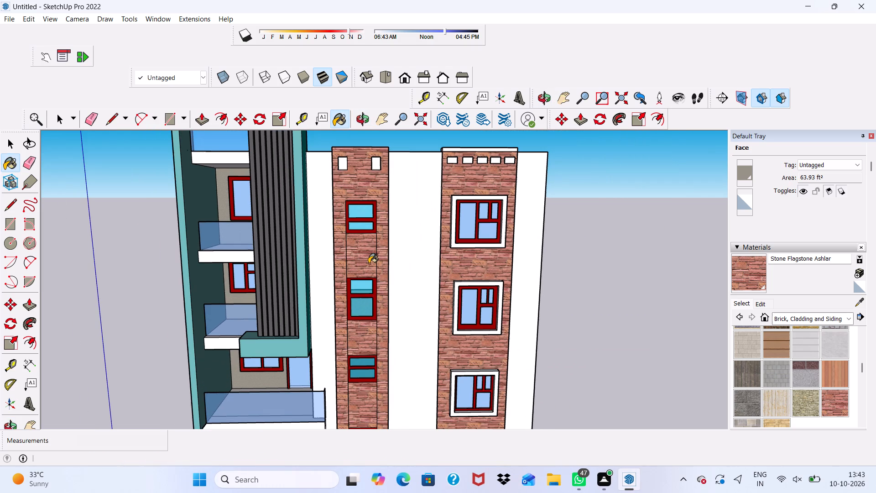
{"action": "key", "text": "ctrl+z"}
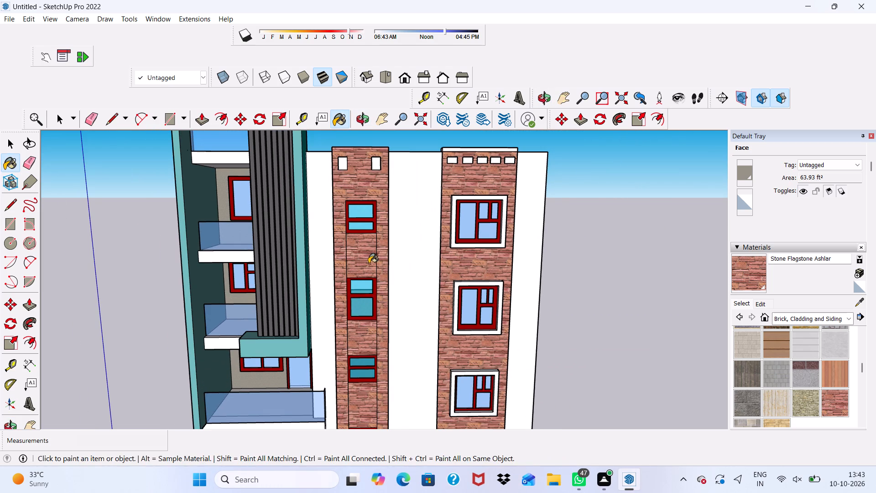
Paint the front band of the parapet cap above the five small blocks on the stone-clad column with Stone Flagstone Ashlar.
{"action": "key", "text": "space"}
{"action": "middle_click_drag", "start_coordinate": [370, 263], "coordinate": [331, 249]}
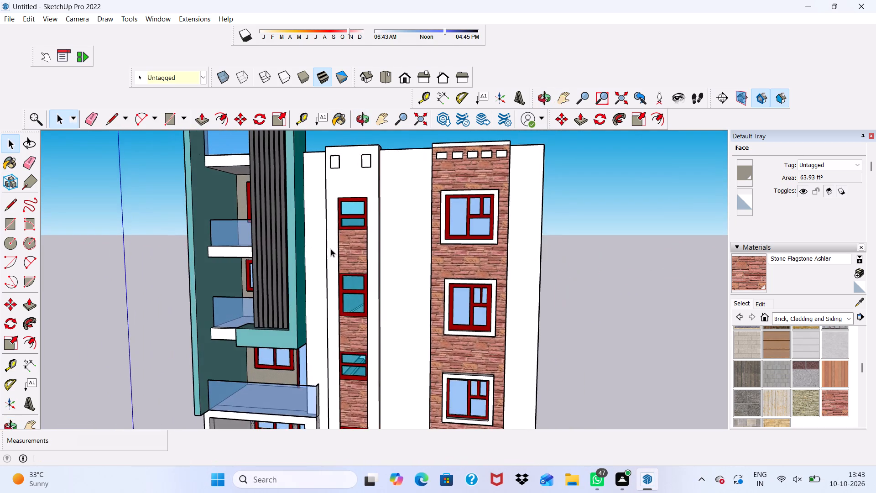
{"action": "scroll", "coordinate": [373, 202], "scroll_direction": "up", "scroll_amount": 5}
{"action": "scroll", "coordinate": [373, 200], "scroll_direction": "down", "scroll_amount": 6}
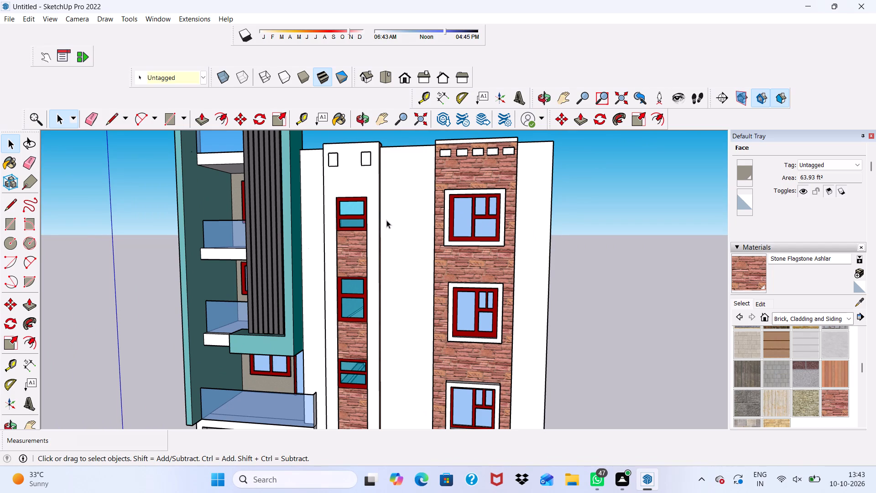
{"action": "scroll", "coordinate": [386, 220], "scroll_direction": "up", "scroll_amount": 4}
{"action": "scroll", "coordinate": [386, 220], "scroll_direction": "down", "scroll_amount": 6}
{"action": "scroll", "coordinate": [644, 297], "scroll_direction": "up", "scroll_amount": 1}
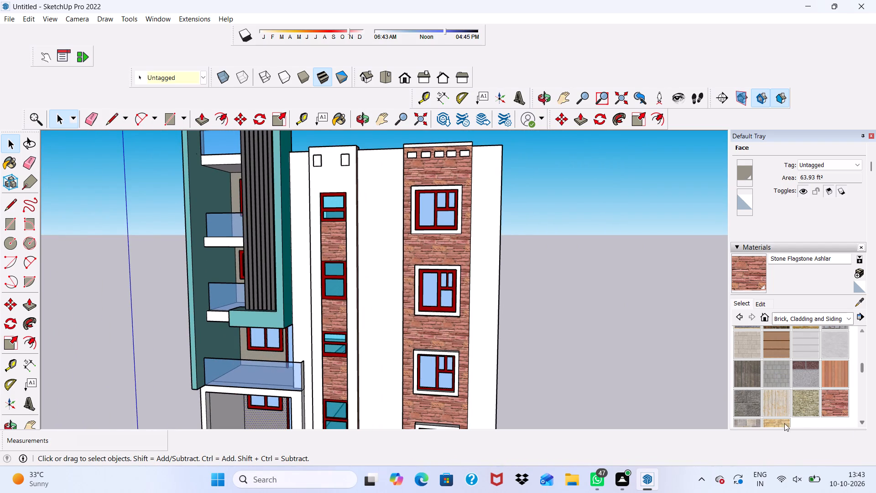
{"action": "left_click", "coordinate": [831, 403]}
{"action": "scroll", "coordinate": [534, 395], "scroll_direction": "up", "scroll_amount": 4}
{"action": "scroll", "coordinate": [506, 327], "scroll_direction": "down", "scroll_amount": 5}
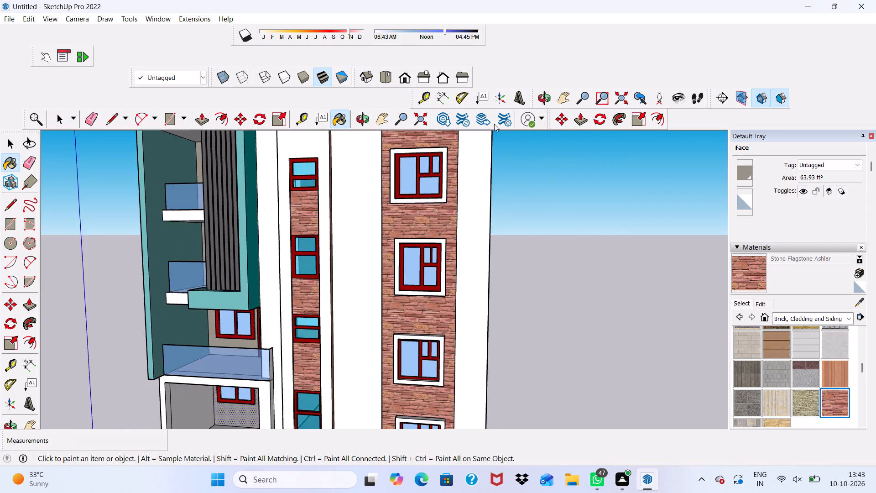
{"action": "scroll", "coordinate": [447, 141], "scroll_direction": "up", "scroll_amount": 6}
{"action": "scroll", "coordinate": [444, 147], "scroll_direction": "down", "scroll_amount": 1}
{"action": "scroll", "coordinate": [442, 158], "scroll_direction": "up", "scroll_amount": 6}
{"action": "scroll", "coordinate": [440, 158], "scroll_direction": "down", "scroll_amount": 1}
{"action": "scroll", "coordinate": [440, 158], "scroll_direction": "up", "scroll_amount": 3}
{"action": "left_click", "coordinate": [440, 158]}
Paint the top face and left end of the stone-clad column's parapet cap with Stone Flagstone Ashlar.
{"action": "middle_click_drag", "start_coordinate": [440, 158], "coordinate": [398, 258]}
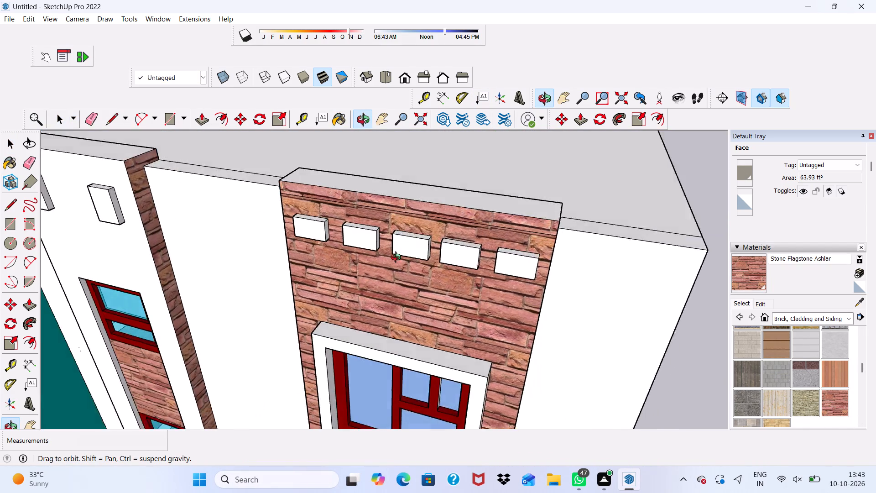
{"action": "middle_click_drag", "start_coordinate": [398, 258], "coordinate": [358, 278]}
{"action": "scroll", "coordinate": [364, 234], "scroll_direction": "up", "scroll_amount": 2}
{"action": "left_click", "coordinate": [375, 207]}
{"action": "scroll", "coordinate": [525, 284], "scroll_direction": "up", "scroll_amount": 4}
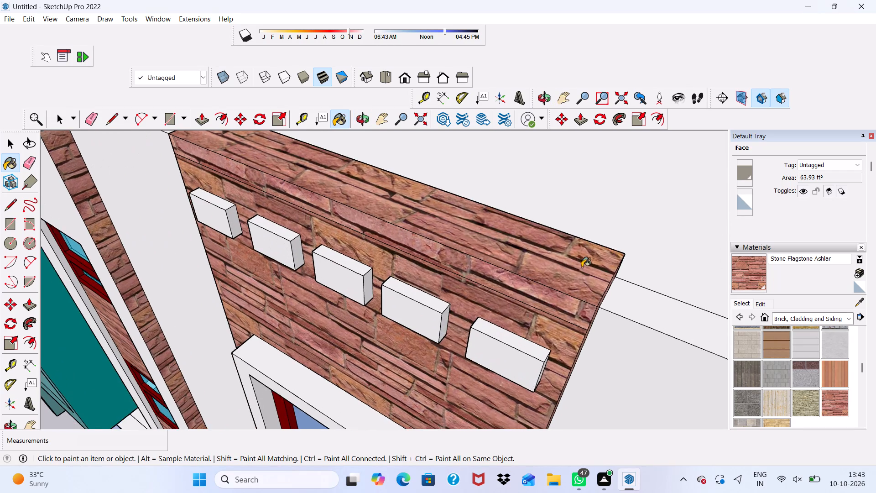
{"action": "scroll", "coordinate": [473, 269], "scroll_direction": "down", "scroll_amount": 1}
{"action": "middle_click_drag", "start_coordinate": [468, 269], "coordinate": [748, 226]}
{"action": "scroll", "coordinate": [138, 284], "scroll_direction": "up", "scroll_amount": 4}
{"action": "left_click", "coordinate": [102, 299]}
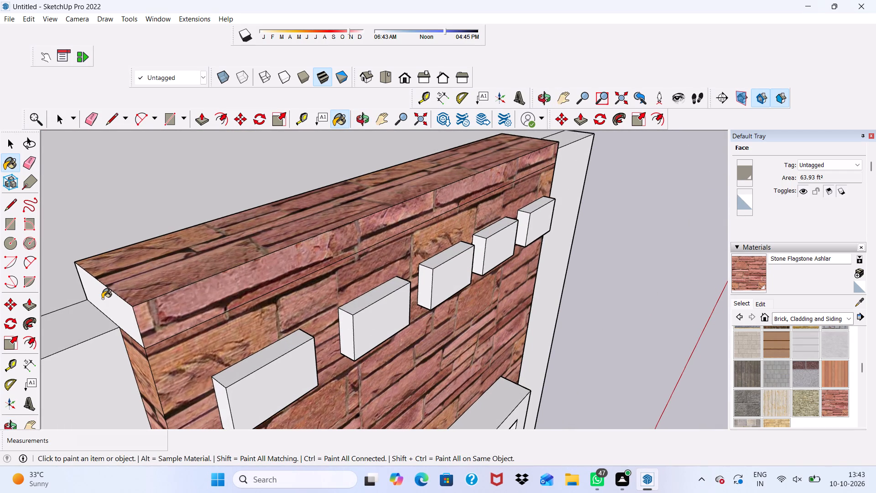
Examine the stone cladding on both window columns from the side, from above and across the whole facade.
{"action": "scroll", "coordinate": [194, 278], "scroll_direction": "down", "scroll_amount": 5}
{"action": "middle_click_drag", "start_coordinate": [273, 280], "coordinate": [0, 295]}
{"action": "scroll", "coordinate": [478, 299], "scroll_direction": "up", "scroll_amount": 4}
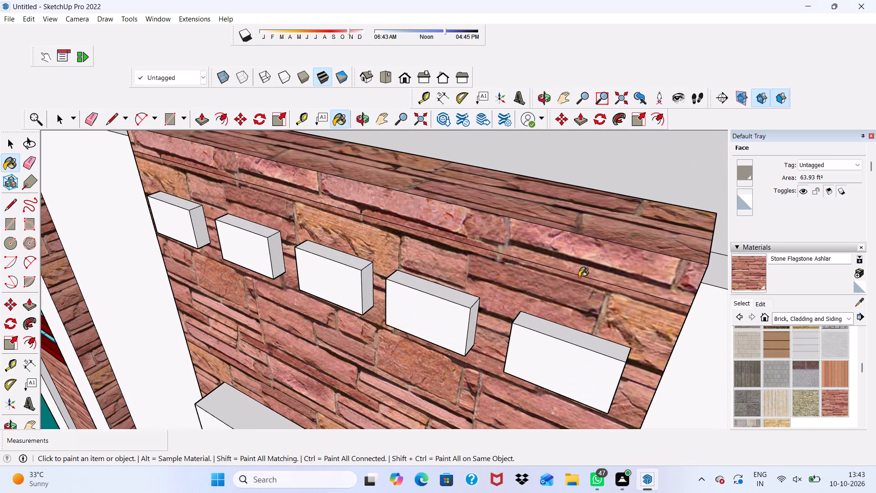
{"action": "middle_click_drag", "start_coordinate": [579, 277], "coordinate": [366, 241]}
{"action": "scroll", "coordinate": [383, 289], "scroll_direction": "down", "scroll_amount": 12}
{"action": "middle_click_drag", "start_coordinate": [258, 333], "coordinate": [313, 308]}
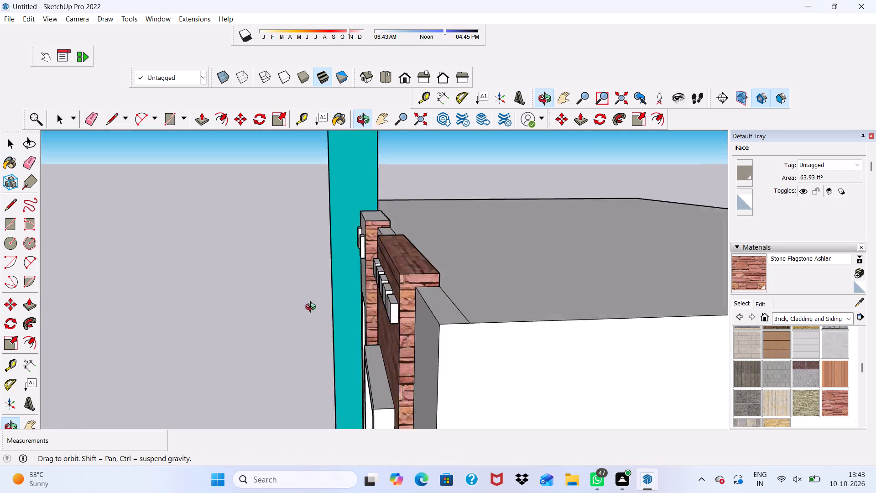
{"action": "middle_click_drag", "start_coordinate": [313, 308], "coordinate": [469, 399]}
{"action": "scroll", "coordinate": [290, 192], "scroll_direction": "up", "scroll_amount": 4}
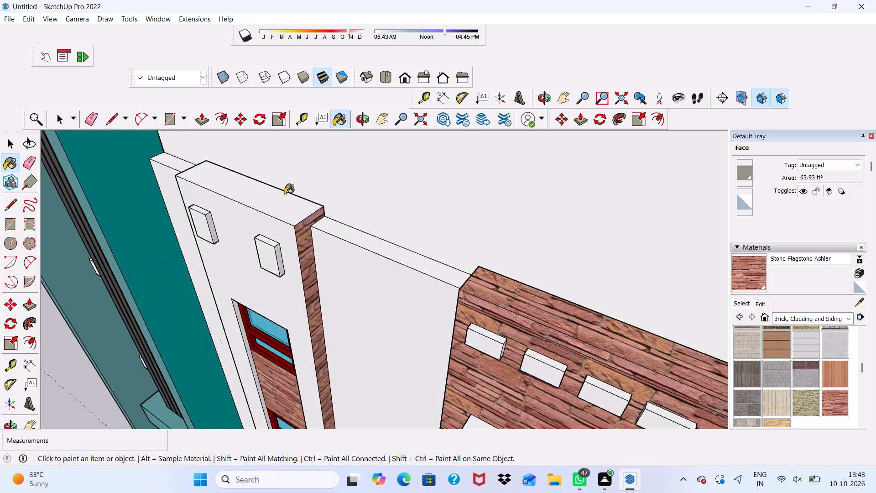
{"action": "scroll", "coordinate": [281, 216], "scroll_direction": "down", "scroll_amount": 11}
{"action": "middle_click_drag", "start_coordinate": [384, 297], "coordinate": [524, 183]}
{"action": "scroll", "coordinate": [528, 240], "scroll_direction": "up", "scroll_amount": 1}
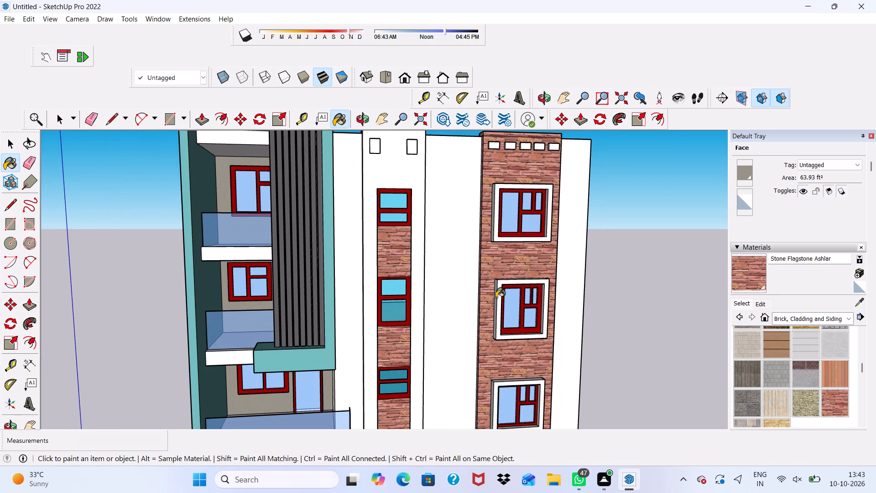
{"action": "key", "text": "space"}
{"action": "key", "text": "space"}
{"action": "scroll", "coordinate": [408, 298], "scroll_direction": "down", "scroll_amount": 10}
{"action": "middle_click_drag", "start_coordinate": [443, 288], "coordinate": [432, 242]}
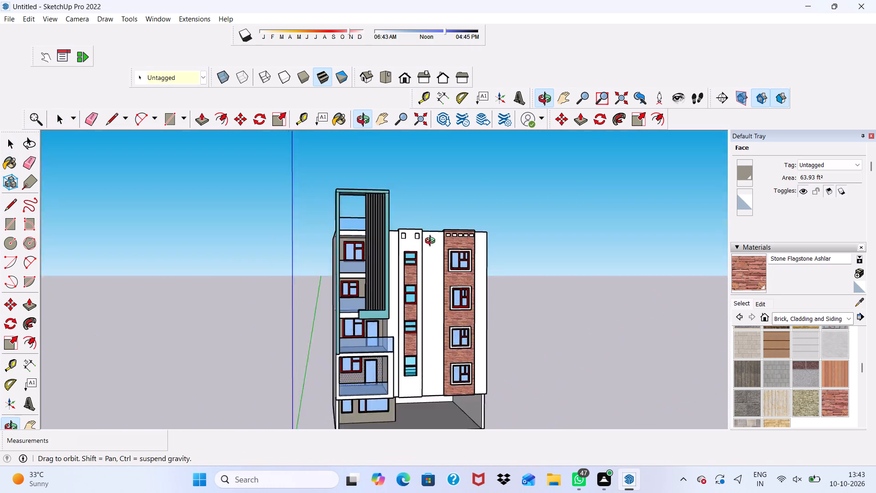
{"action": "middle_click_drag", "start_coordinate": [432, 242], "coordinate": [377, 248]}
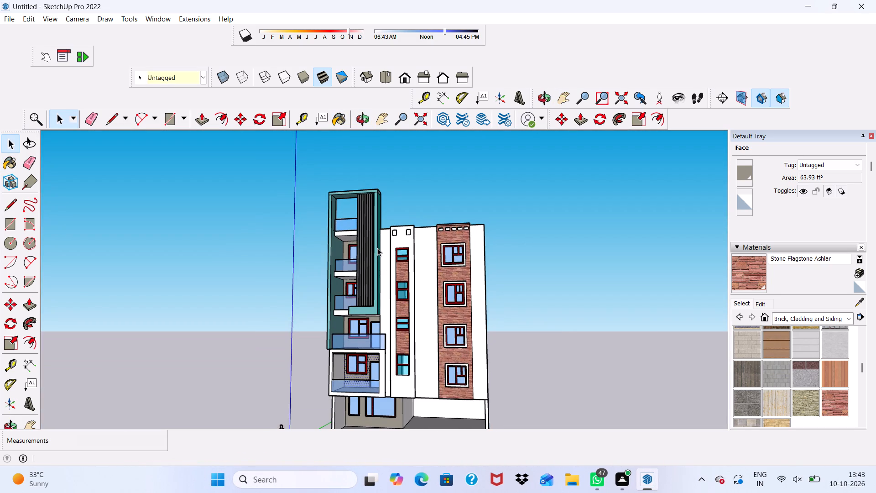
{"action": "scroll", "coordinate": [419, 263], "scroll_direction": "up", "scroll_amount": 10}
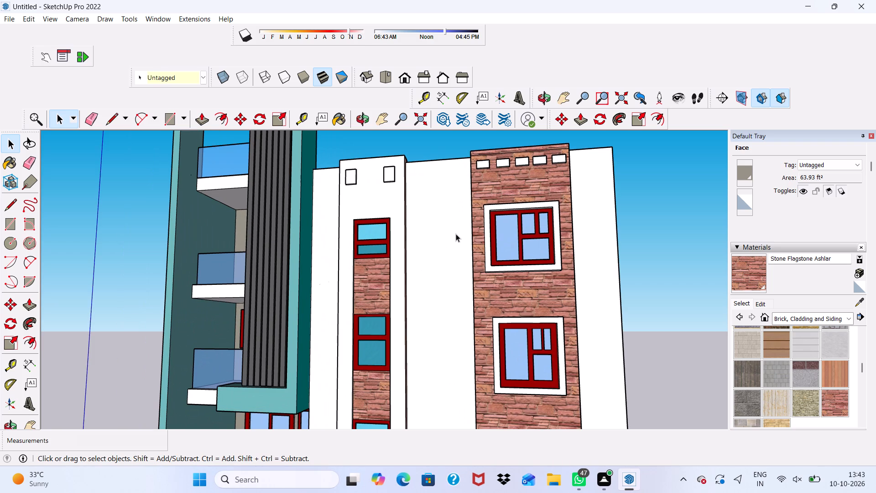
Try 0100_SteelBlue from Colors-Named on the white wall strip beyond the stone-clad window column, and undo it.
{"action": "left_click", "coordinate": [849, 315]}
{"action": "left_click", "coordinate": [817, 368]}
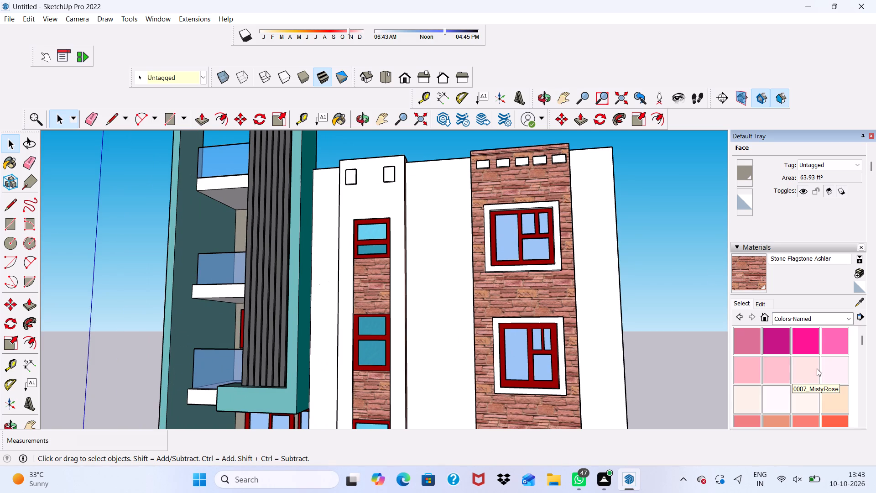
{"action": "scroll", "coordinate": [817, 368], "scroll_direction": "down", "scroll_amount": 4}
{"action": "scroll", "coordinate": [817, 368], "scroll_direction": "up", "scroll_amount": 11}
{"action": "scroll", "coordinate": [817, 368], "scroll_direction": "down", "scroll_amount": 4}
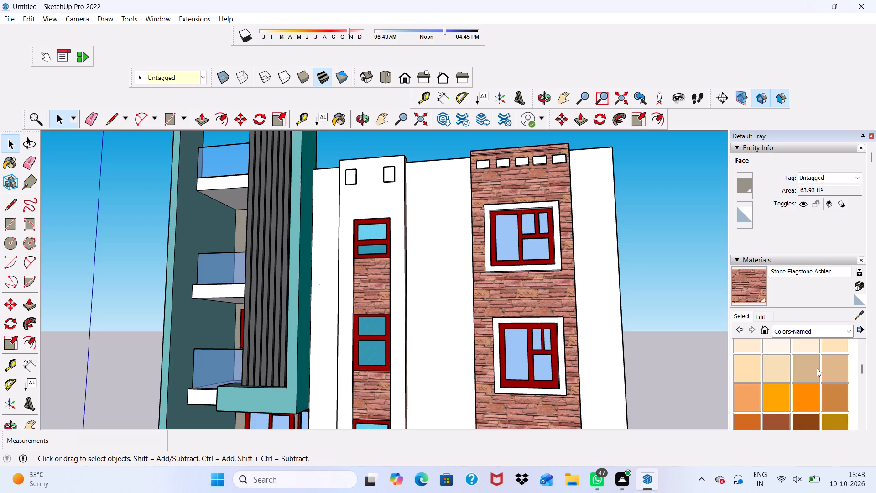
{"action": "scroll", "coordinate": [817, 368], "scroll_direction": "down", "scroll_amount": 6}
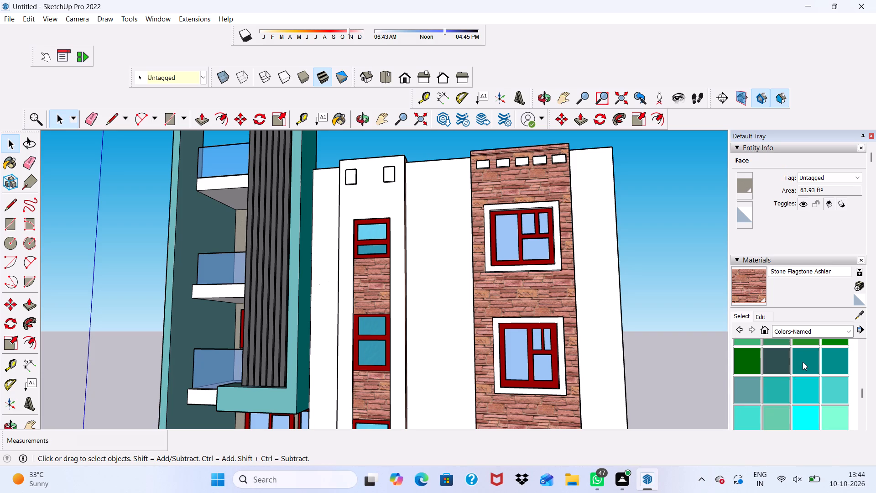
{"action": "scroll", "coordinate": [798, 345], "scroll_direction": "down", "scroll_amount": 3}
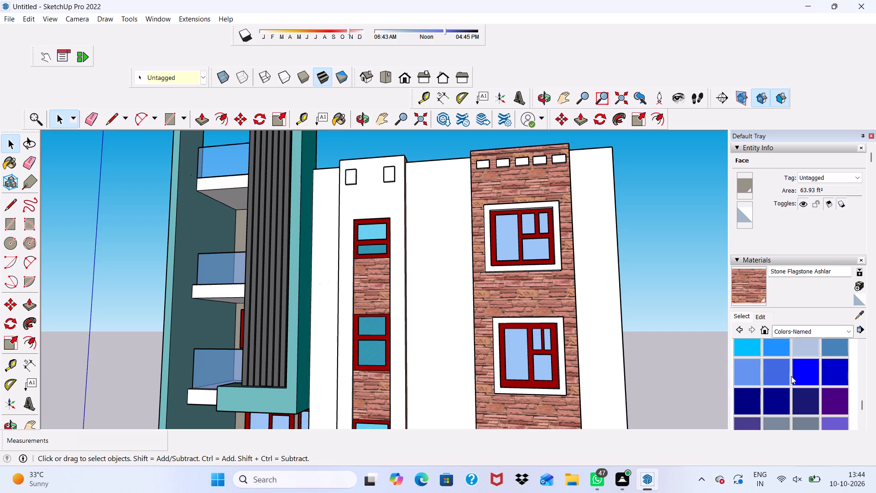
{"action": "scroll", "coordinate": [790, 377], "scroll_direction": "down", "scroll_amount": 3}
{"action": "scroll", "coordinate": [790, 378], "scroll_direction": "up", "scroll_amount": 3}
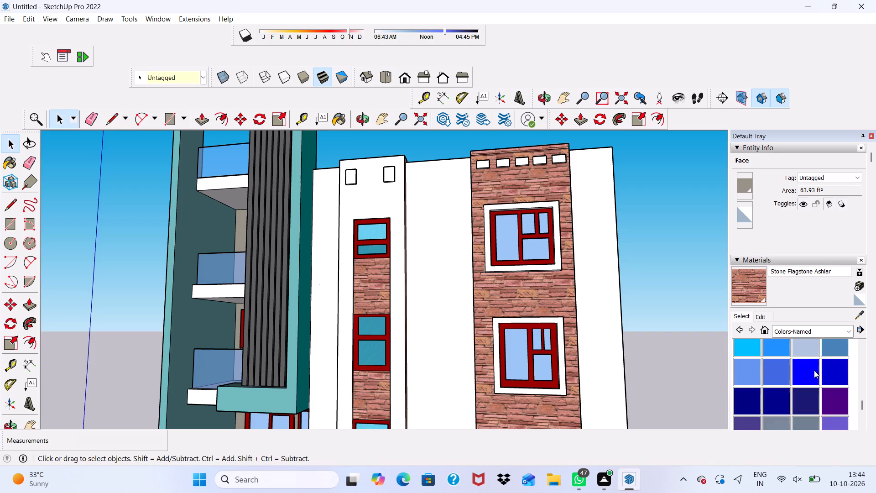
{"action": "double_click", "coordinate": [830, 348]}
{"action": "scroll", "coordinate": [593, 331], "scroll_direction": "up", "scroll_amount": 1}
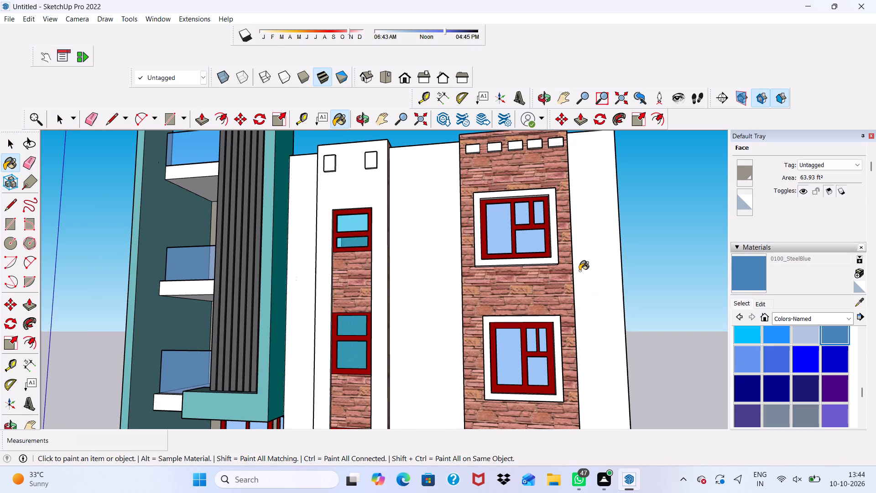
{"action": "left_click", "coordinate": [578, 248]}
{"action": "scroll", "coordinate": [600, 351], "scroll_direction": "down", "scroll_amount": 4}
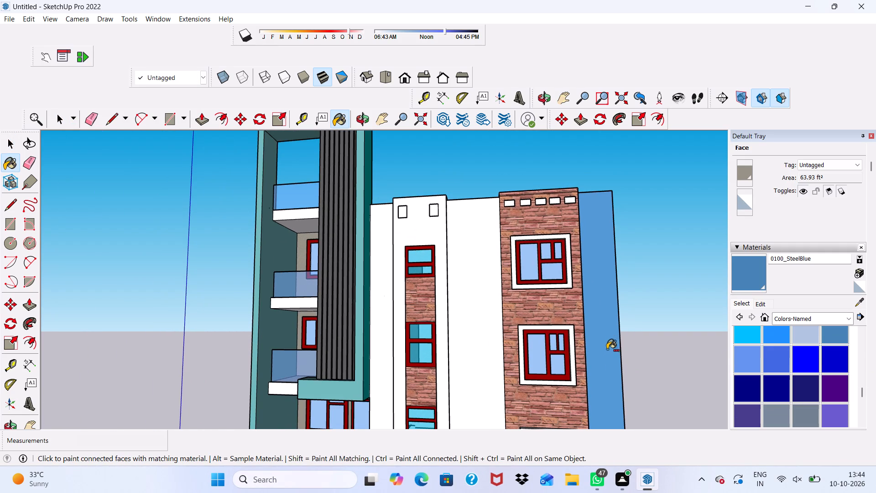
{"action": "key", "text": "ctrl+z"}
Browse the Colors-Named swatches for a different colour for the white facade walls.
{"action": "scroll", "coordinate": [757, 379], "scroll_direction": "down", "scroll_amount": 4}
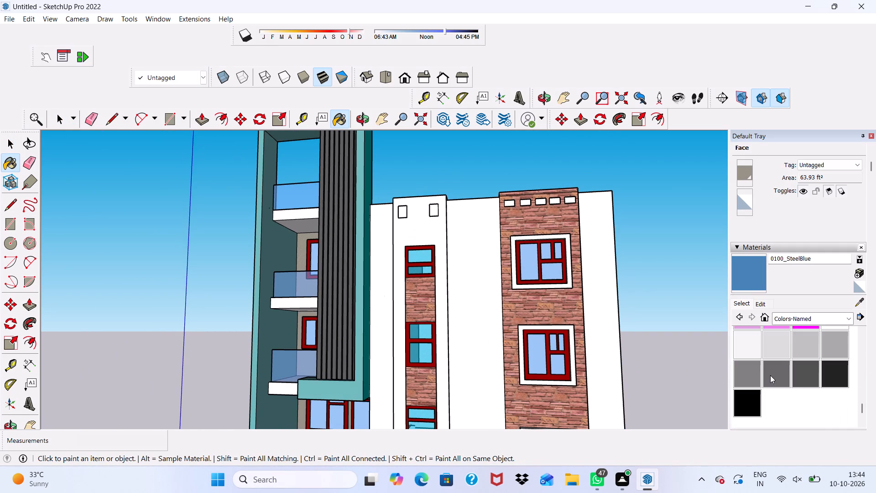
{"action": "scroll", "coordinate": [770, 375], "scroll_direction": "down", "scroll_amount": 1}
{"action": "scroll", "coordinate": [770, 375], "scroll_direction": "up", "scroll_amount": 6}
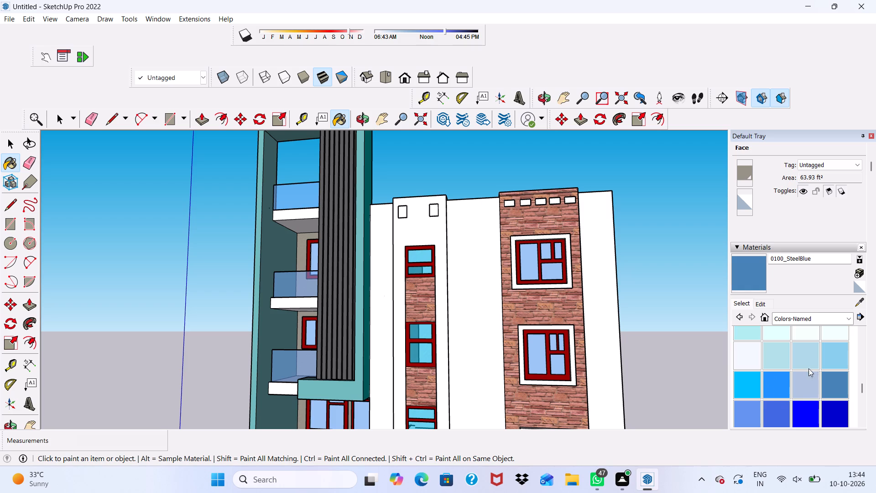
{"action": "scroll", "coordinate": [787, 351], "scroll_direction": "up", "scroll_amount": 1}
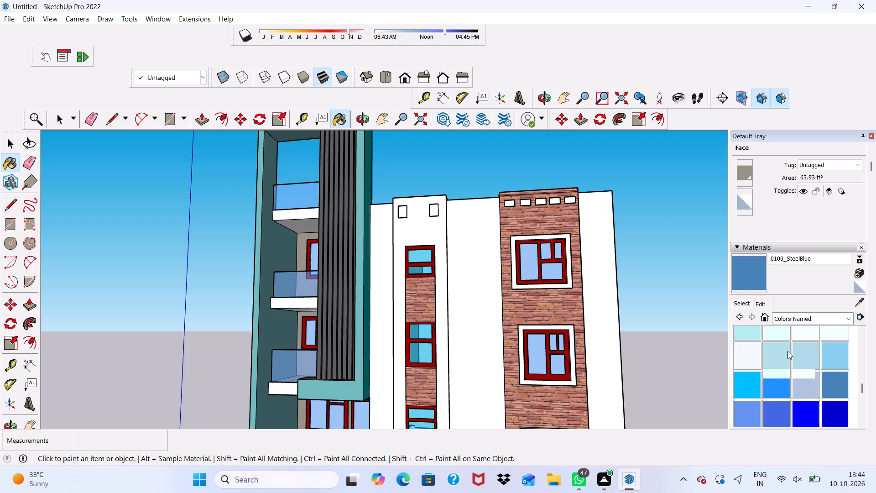
{"action": "scroll", "coordinate": [787, 351], "scroll_direction": "up", "scroll_amount": 1}
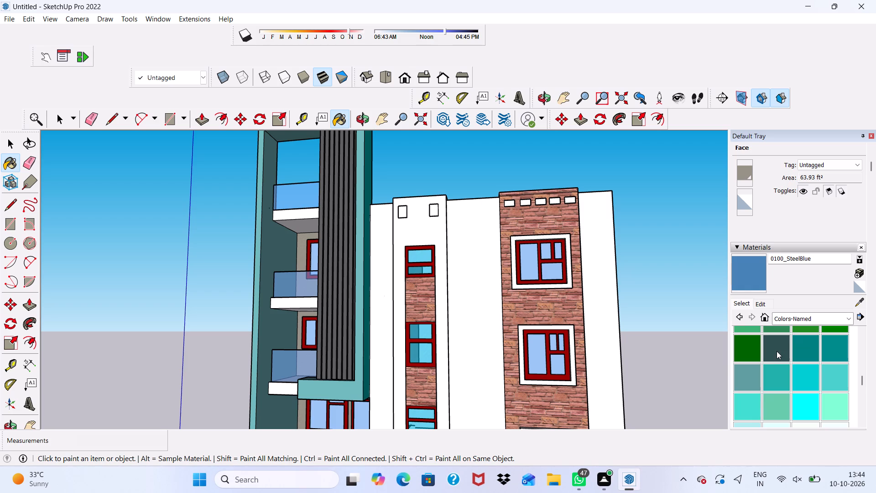
{"action": "scroll", "coordinate": [777, 351], "scroll_direction": "up", "scroll_amount": 3}
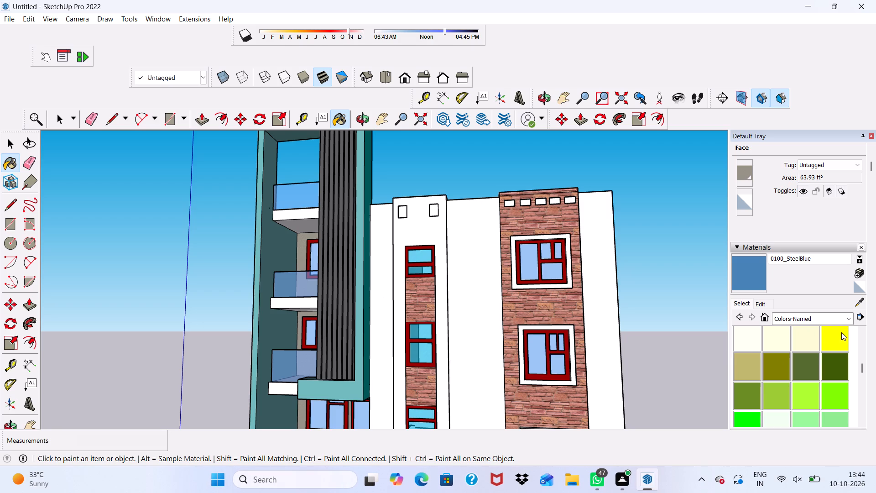
Paint the white wall between the central window strip and the stone-clad column with Formica Blue from Synthetic Surfaces.
{"action": "left_click", "coordinate": [844, 319]}
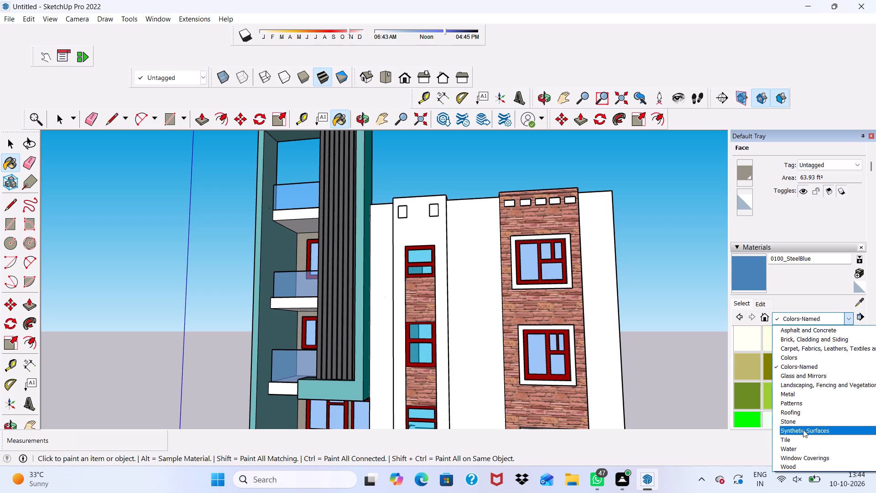
{"action": "left_click", "coordinate": [803, 430]}
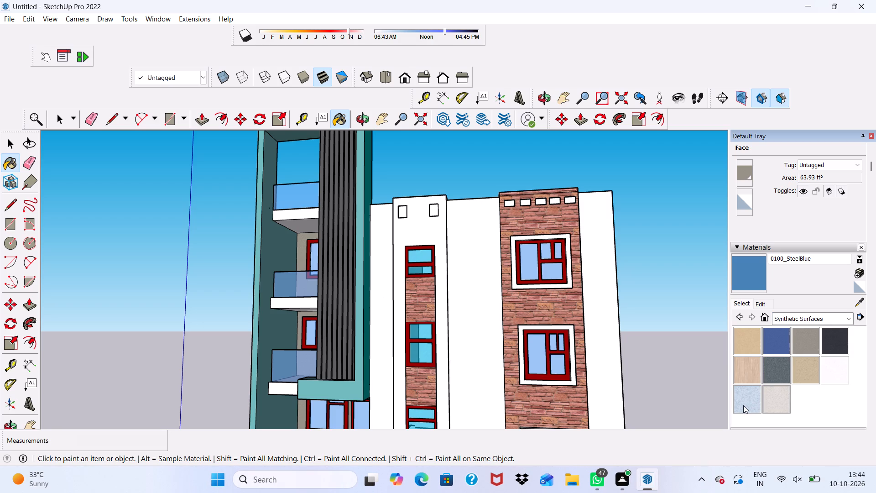
{"action": "left_click", "coordinate": [771, 338]}
{"action": "left_click", "coordinate": [470, 323]}
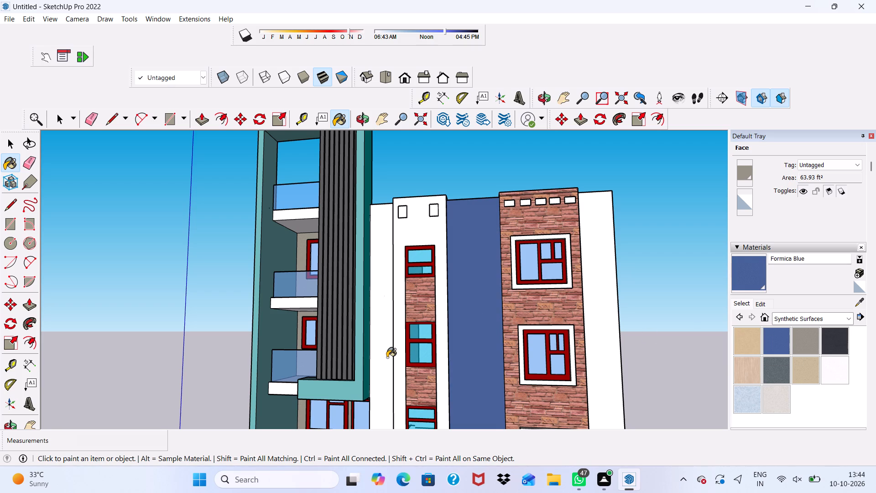
Undo the last wall paint and apply Formica Blue to the white wall strip beyond the stone-clad window column instead.
{"action": "key", "text": "ctrl+z"}
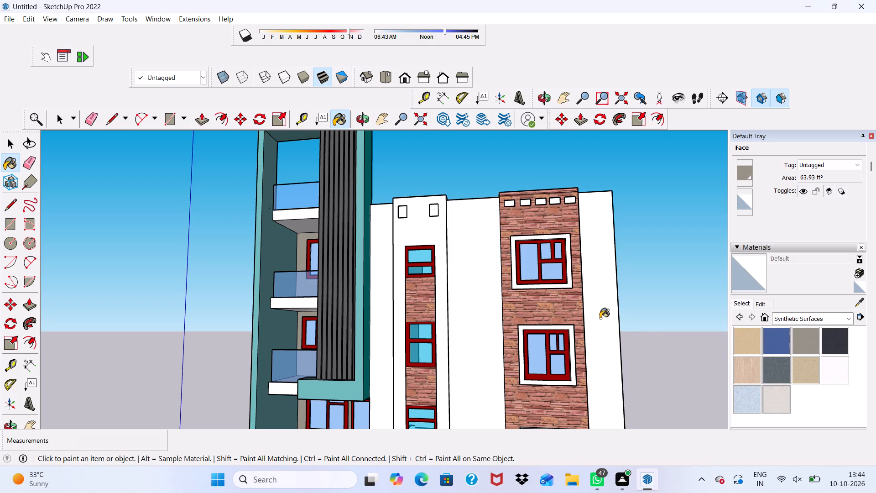
{"action": "left_click", "coordinate": [772, 338]}
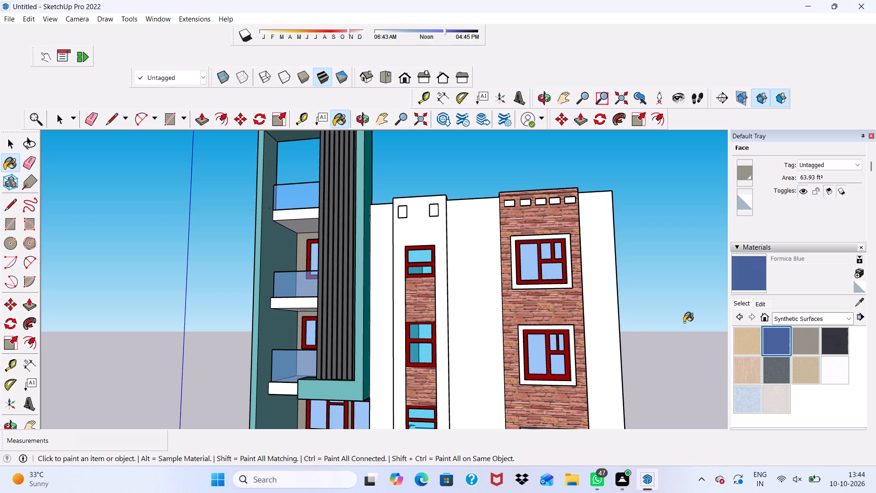
{"action": "left_click", "coordinate": [605, 341]}
{"action": "scroll", "coordinate": [784, 292], "scroll_direction": "up", "scroll_amount": 1}
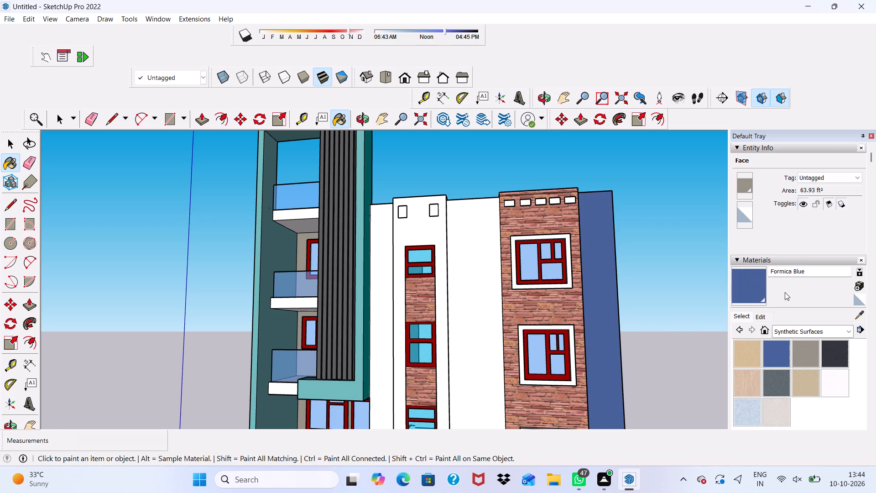
{"action": "scroll", "coordinate": [785, 292], "scroll_direction": "up", "scroll_amount": 2}
{"action": "scroll", "coordinate": [765, 294], "scroll_direction": "down", "scroll_amount": 5}
{"action": "scroll", "coordinate": [820, 260], "scroll_direction": "up", "scroll_amount": 5}
{"action": "scroll", "coordinate": [819, 332], "scroll_direction": "up", "scroll_amount": 2}
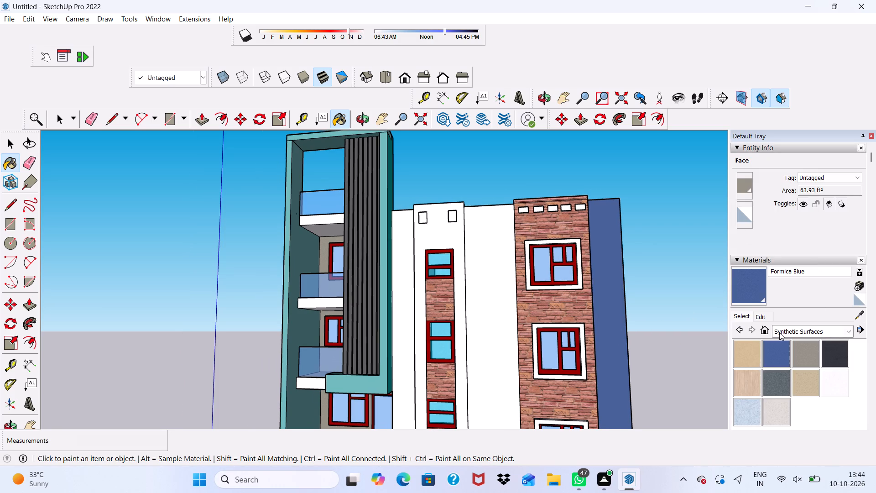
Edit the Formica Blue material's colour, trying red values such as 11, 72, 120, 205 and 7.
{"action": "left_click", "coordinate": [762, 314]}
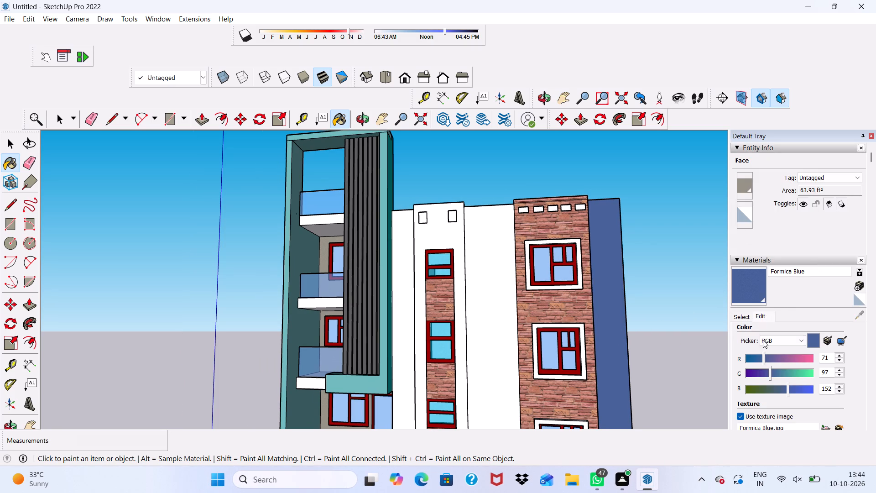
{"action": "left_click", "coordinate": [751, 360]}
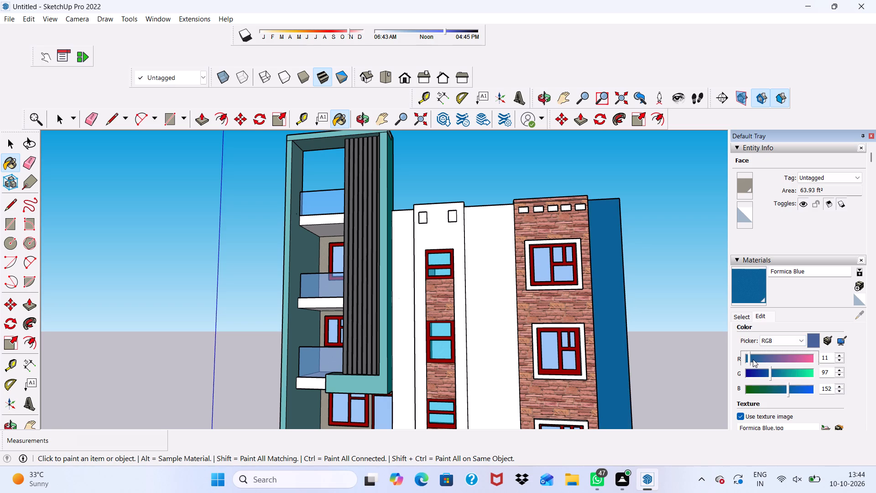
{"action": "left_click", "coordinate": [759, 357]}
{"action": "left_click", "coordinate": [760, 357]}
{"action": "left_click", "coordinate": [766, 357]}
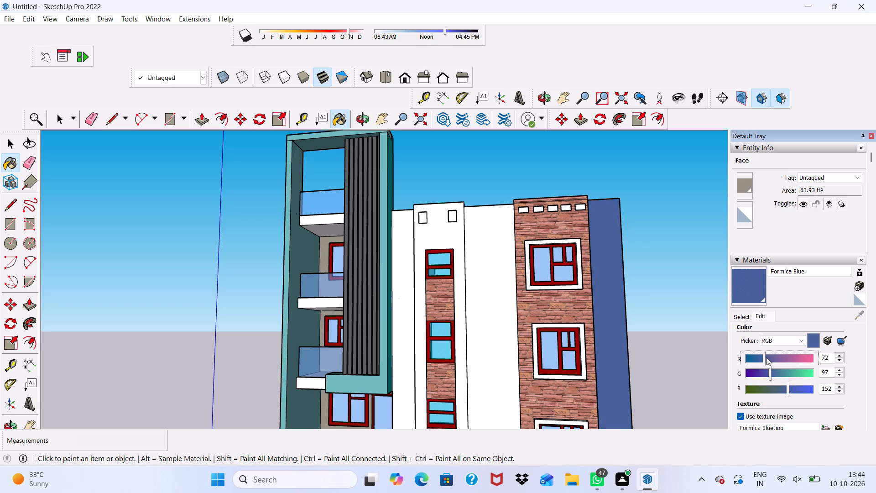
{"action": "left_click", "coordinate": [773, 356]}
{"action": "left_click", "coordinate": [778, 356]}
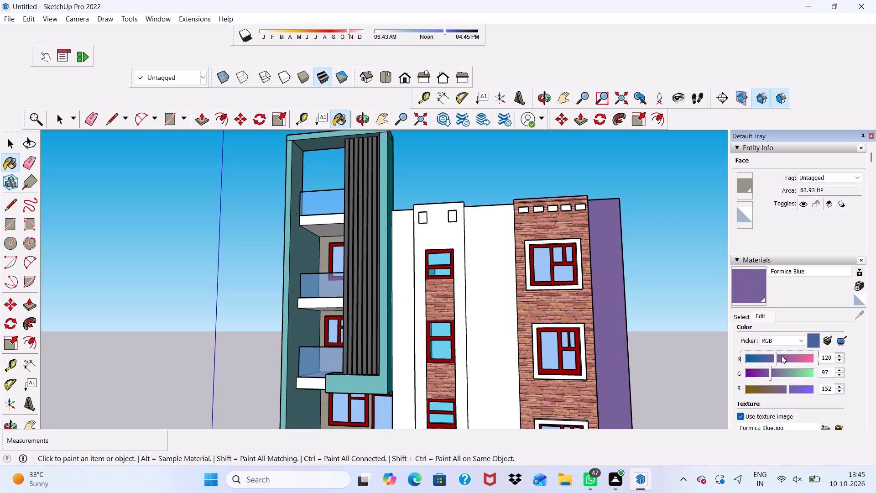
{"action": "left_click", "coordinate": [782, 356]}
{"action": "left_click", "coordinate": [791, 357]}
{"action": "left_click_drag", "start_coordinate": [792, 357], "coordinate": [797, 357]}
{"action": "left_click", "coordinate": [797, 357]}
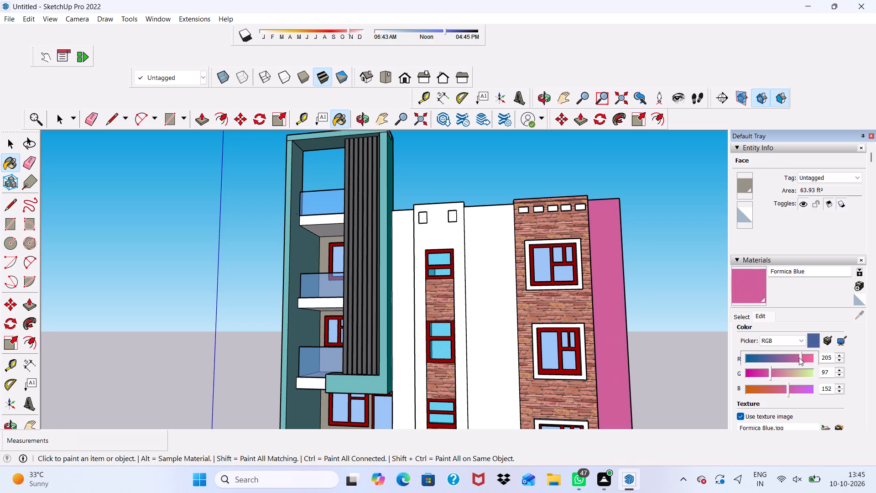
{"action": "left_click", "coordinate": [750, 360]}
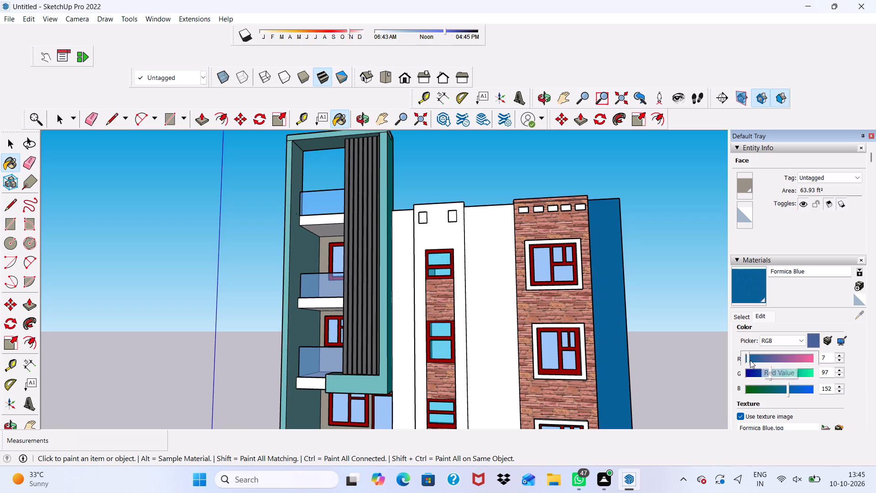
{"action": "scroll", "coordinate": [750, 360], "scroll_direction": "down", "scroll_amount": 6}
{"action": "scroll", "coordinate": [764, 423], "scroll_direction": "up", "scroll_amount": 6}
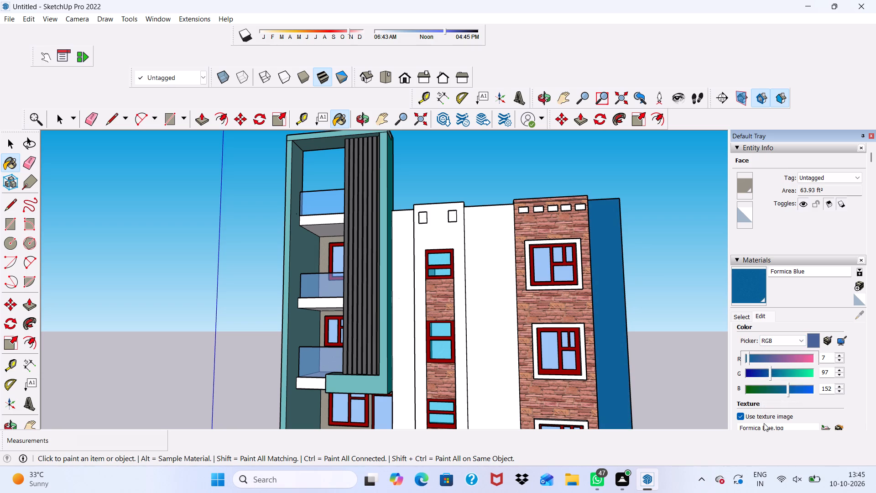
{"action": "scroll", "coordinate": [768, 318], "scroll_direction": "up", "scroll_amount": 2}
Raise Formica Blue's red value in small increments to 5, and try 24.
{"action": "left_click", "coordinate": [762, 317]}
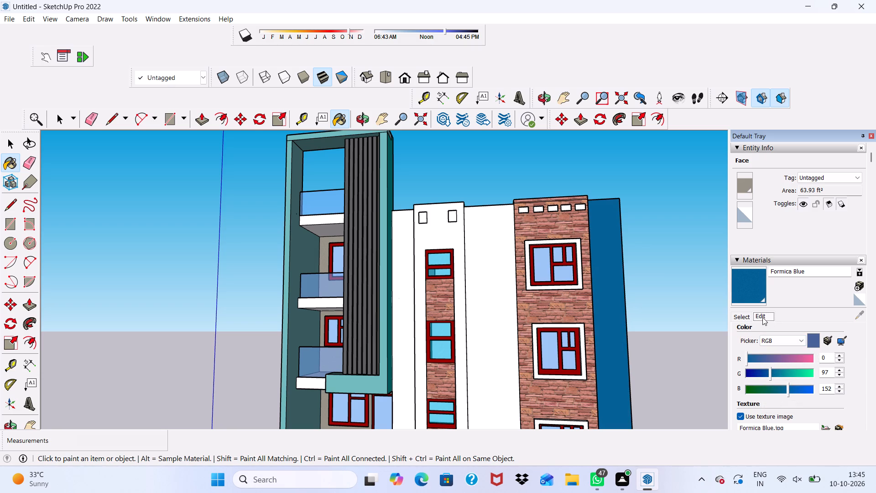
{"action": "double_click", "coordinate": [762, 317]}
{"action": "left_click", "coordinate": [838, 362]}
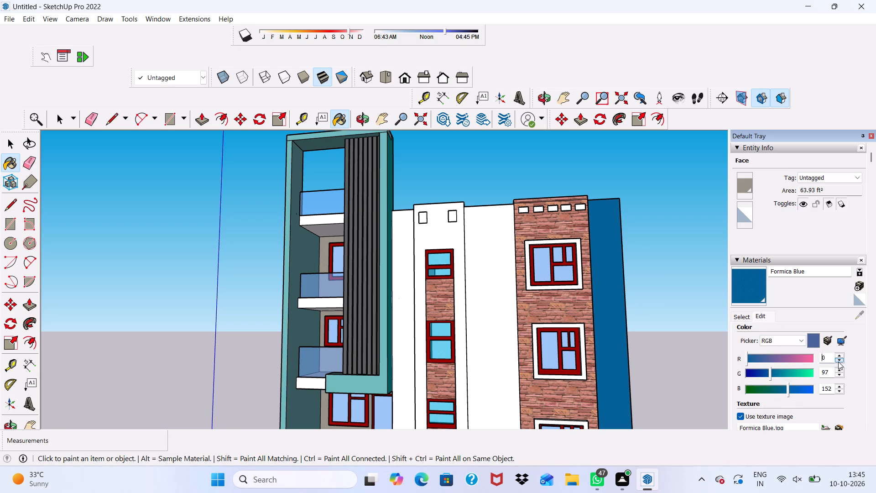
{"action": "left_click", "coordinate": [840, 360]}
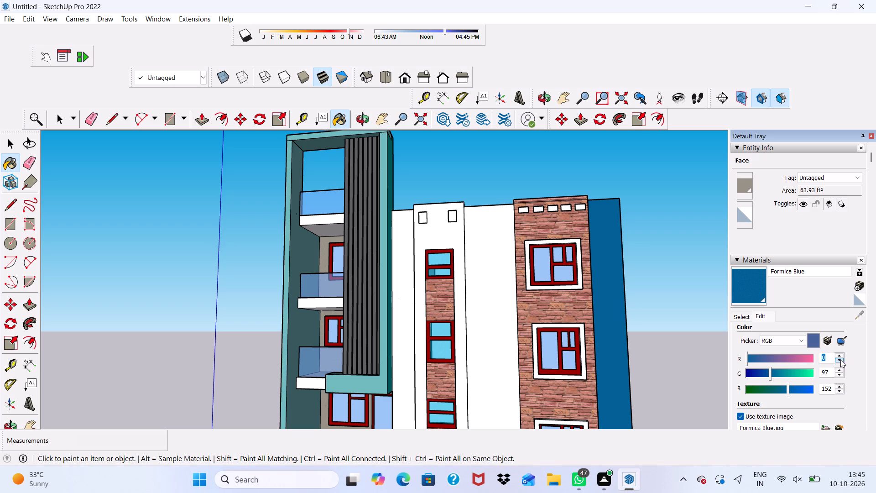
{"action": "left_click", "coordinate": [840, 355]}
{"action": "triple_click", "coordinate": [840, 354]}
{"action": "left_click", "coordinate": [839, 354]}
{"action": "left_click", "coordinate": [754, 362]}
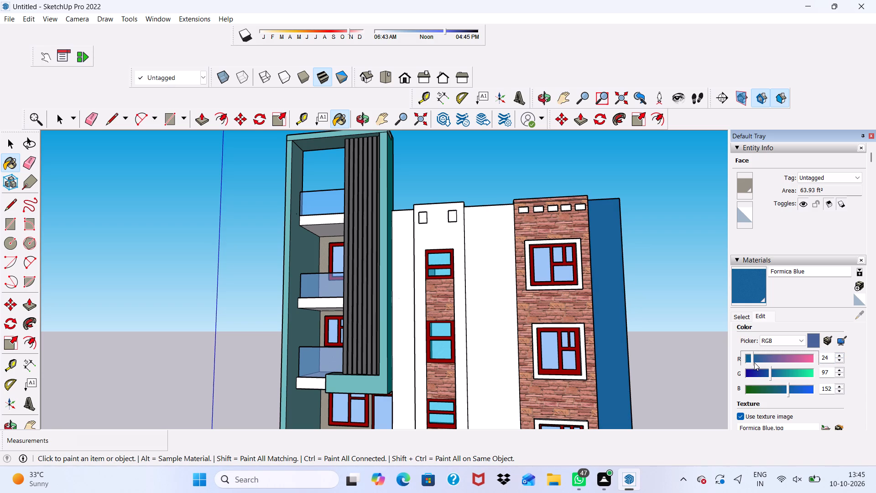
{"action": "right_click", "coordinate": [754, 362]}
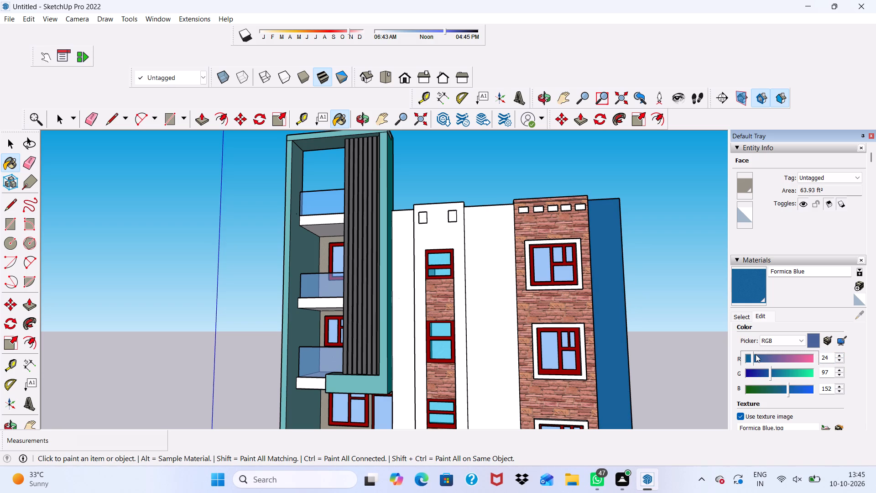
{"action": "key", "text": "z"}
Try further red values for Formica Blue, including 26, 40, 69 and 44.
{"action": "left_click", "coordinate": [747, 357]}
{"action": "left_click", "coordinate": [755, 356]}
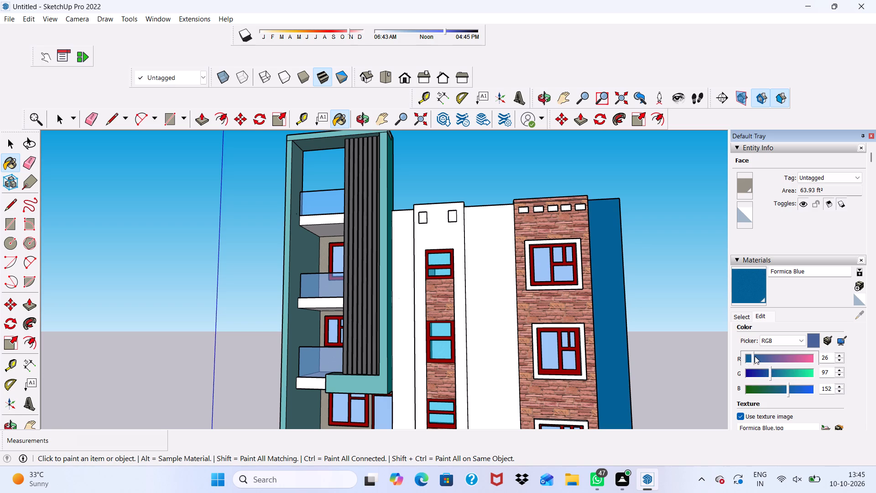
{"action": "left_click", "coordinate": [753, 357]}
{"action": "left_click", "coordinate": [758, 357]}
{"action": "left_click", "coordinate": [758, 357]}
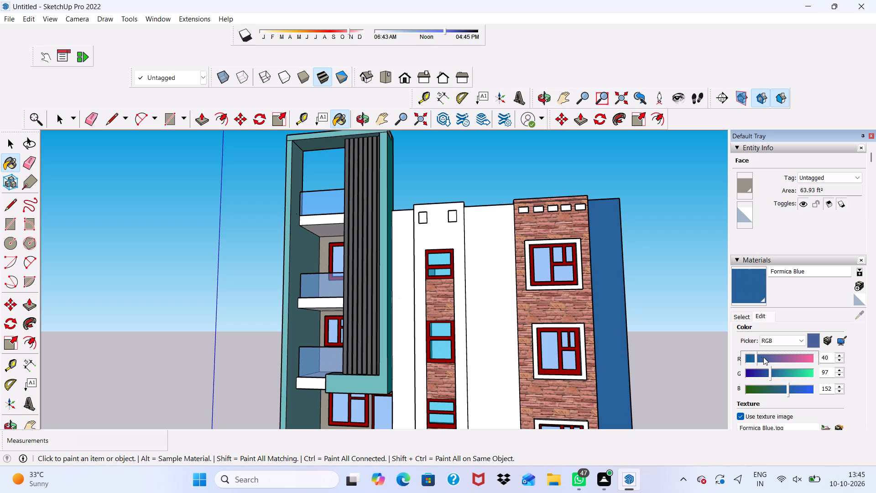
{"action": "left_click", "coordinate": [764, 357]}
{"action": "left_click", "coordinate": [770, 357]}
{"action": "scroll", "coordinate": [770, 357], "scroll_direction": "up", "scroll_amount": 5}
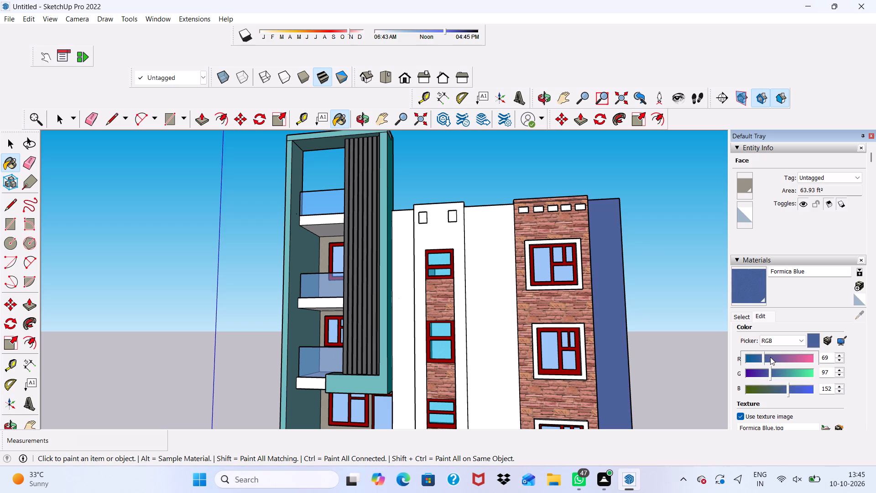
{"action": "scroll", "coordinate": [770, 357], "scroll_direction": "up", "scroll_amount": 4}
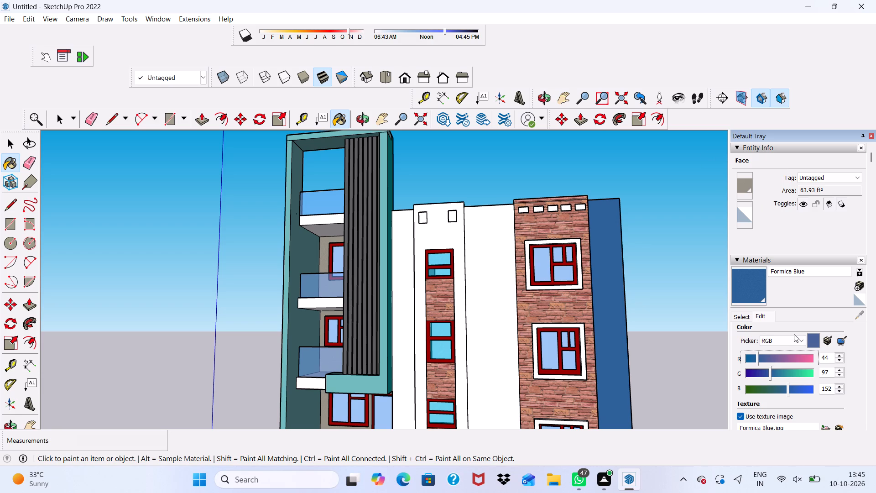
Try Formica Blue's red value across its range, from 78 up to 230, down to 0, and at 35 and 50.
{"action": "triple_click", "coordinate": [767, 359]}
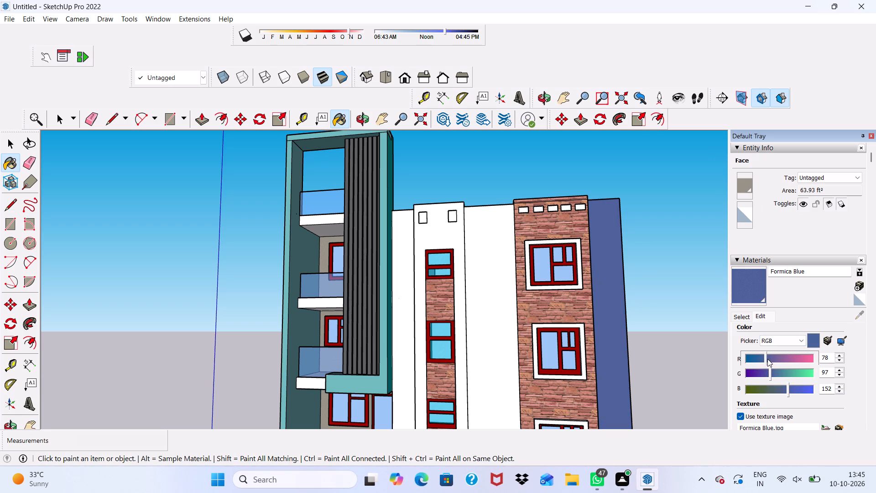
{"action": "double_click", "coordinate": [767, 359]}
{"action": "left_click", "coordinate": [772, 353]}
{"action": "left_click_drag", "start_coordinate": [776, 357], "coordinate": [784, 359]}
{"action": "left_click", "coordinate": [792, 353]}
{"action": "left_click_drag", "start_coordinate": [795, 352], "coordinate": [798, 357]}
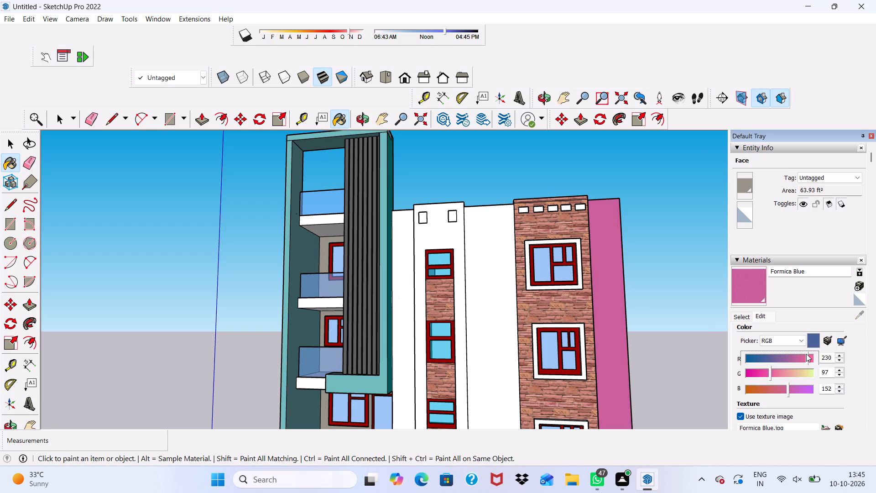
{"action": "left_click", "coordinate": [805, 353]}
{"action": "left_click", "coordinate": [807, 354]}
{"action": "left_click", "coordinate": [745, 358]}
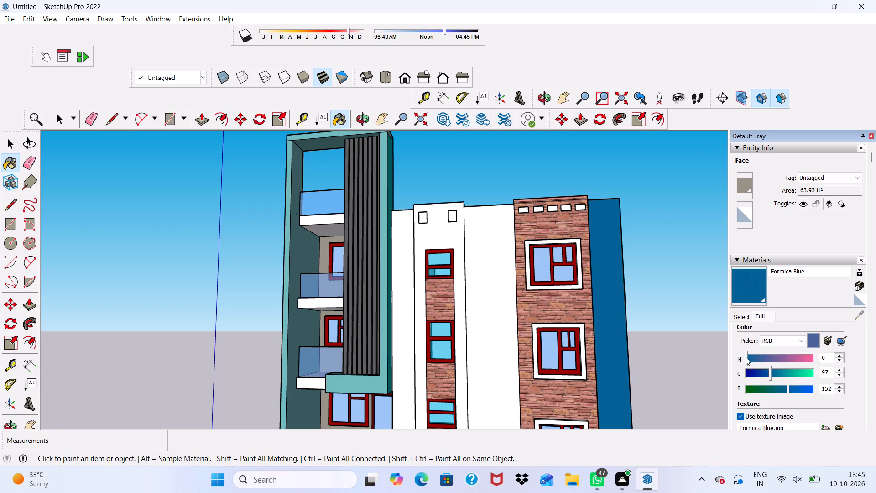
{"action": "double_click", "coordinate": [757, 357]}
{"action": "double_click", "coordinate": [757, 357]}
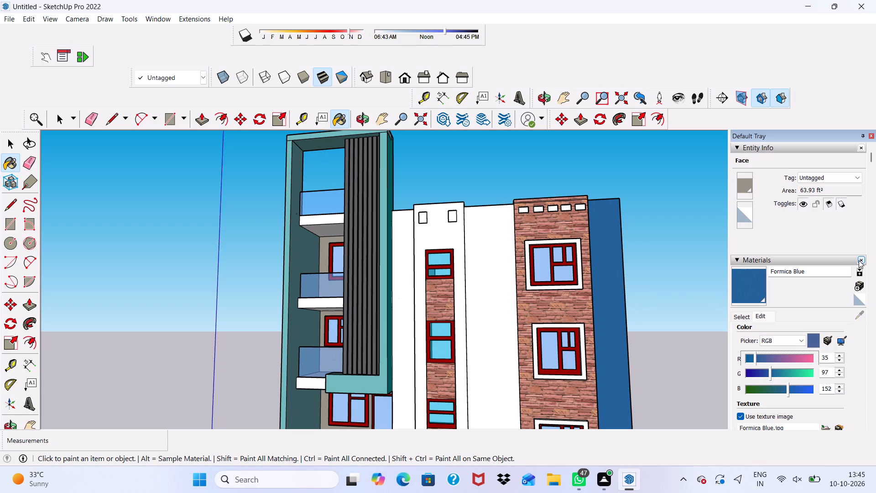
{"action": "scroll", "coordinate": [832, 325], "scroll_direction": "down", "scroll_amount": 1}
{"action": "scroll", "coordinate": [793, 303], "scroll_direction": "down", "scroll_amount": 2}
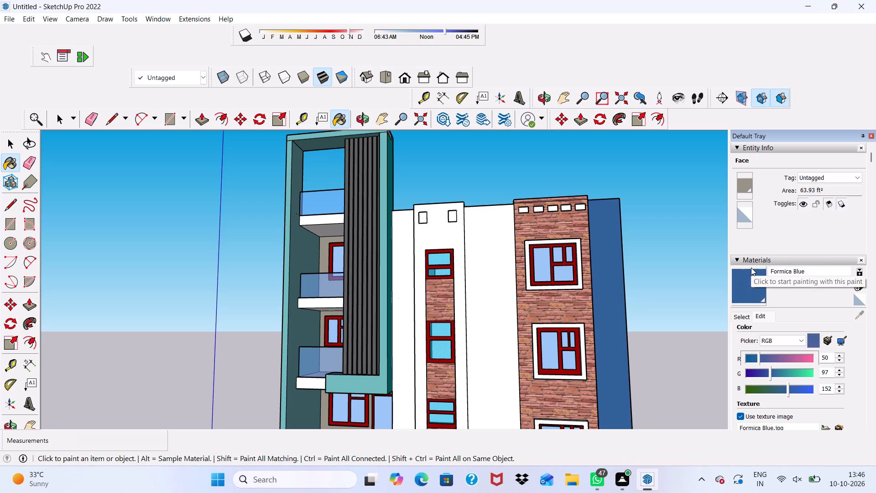
Set the red value of the Formica Blue material to 29.
{"action": "left_click", "coordinate": [749, 359]}
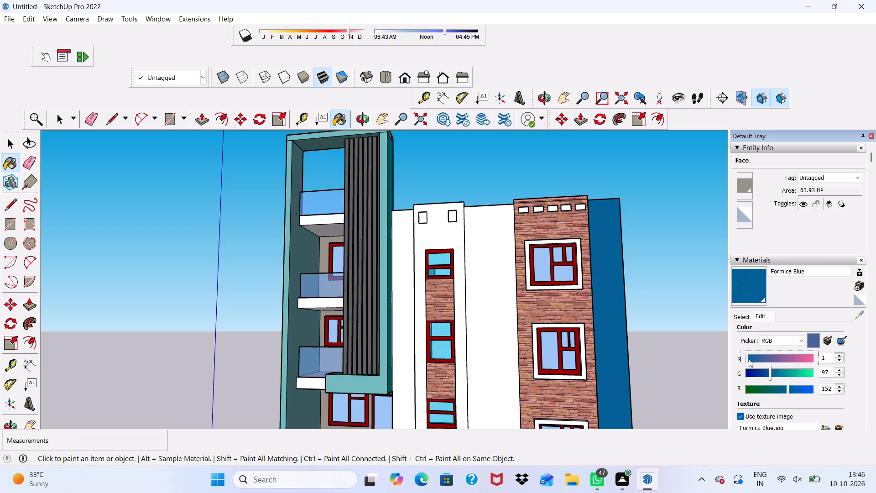
{"action": "left_click", "coordinate": [749, 359]}
{"action": "left_click", "coordinate": [749, 359]}
{"action": "left_click", "coordinate": [752, 359]}
{"action": "left_click", "coordinate": [756, 359]}
{"action": "left_click", "coordinate": [756, 359]}
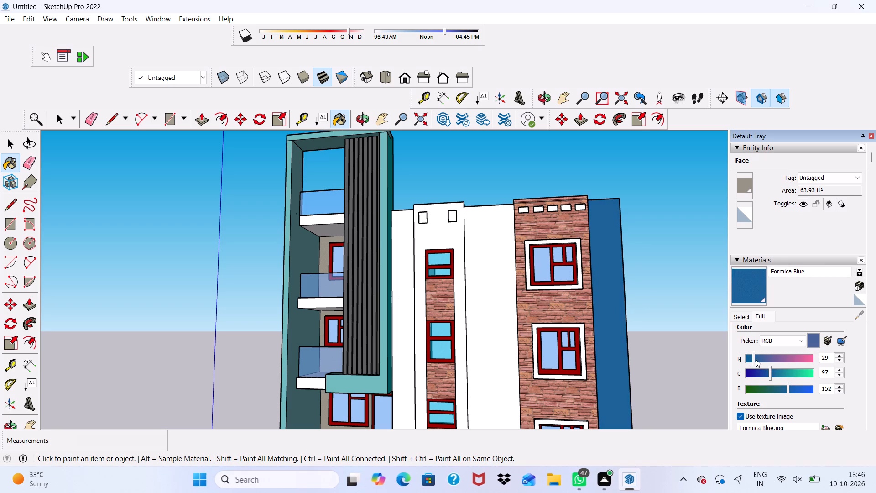
{"action": "left_click", "coordinate": [756, 359]}
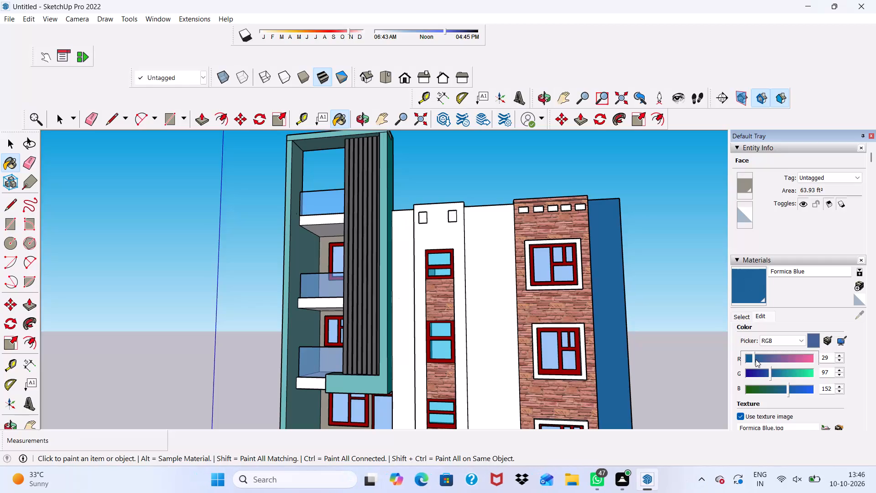
{"action": "key", "text": "ctrl+z"}
{"action": "key", "text": "space"}
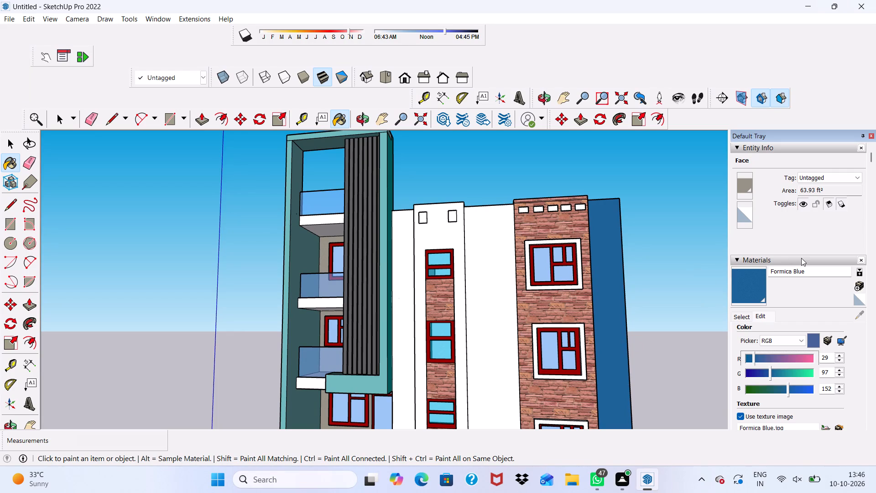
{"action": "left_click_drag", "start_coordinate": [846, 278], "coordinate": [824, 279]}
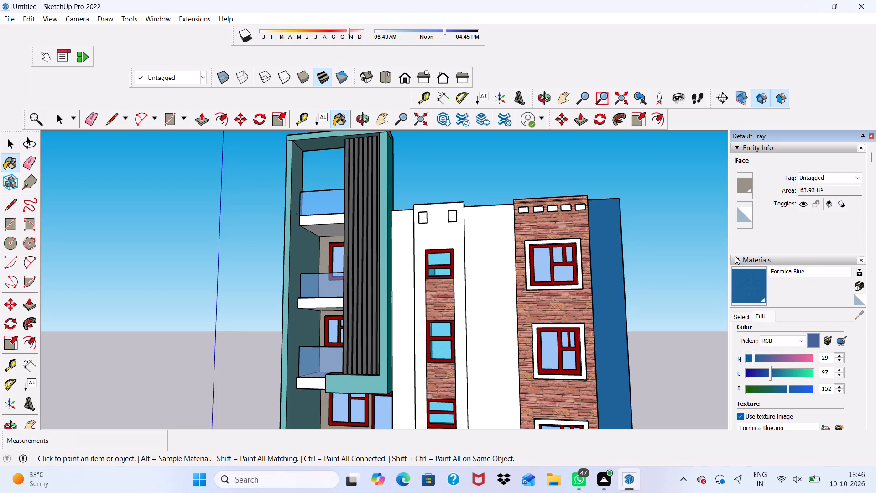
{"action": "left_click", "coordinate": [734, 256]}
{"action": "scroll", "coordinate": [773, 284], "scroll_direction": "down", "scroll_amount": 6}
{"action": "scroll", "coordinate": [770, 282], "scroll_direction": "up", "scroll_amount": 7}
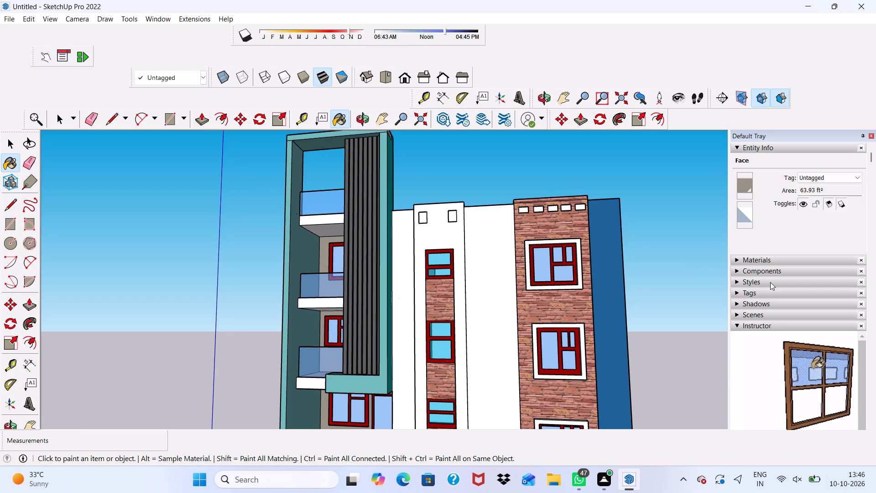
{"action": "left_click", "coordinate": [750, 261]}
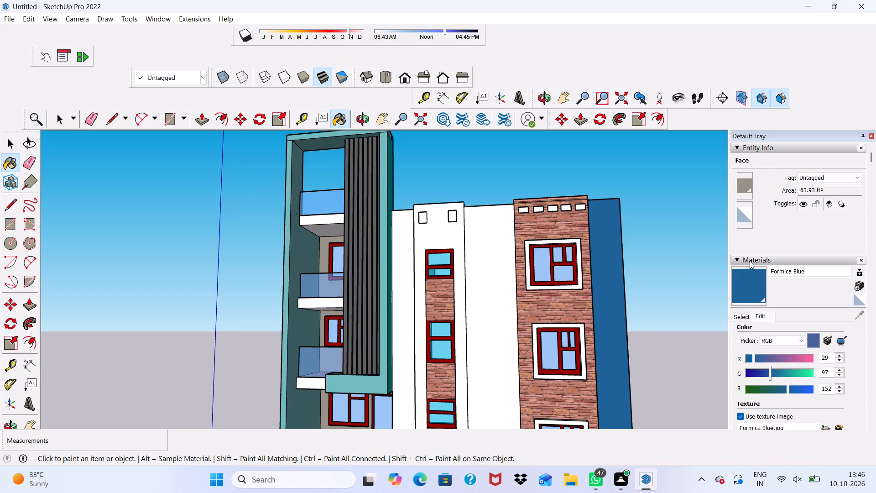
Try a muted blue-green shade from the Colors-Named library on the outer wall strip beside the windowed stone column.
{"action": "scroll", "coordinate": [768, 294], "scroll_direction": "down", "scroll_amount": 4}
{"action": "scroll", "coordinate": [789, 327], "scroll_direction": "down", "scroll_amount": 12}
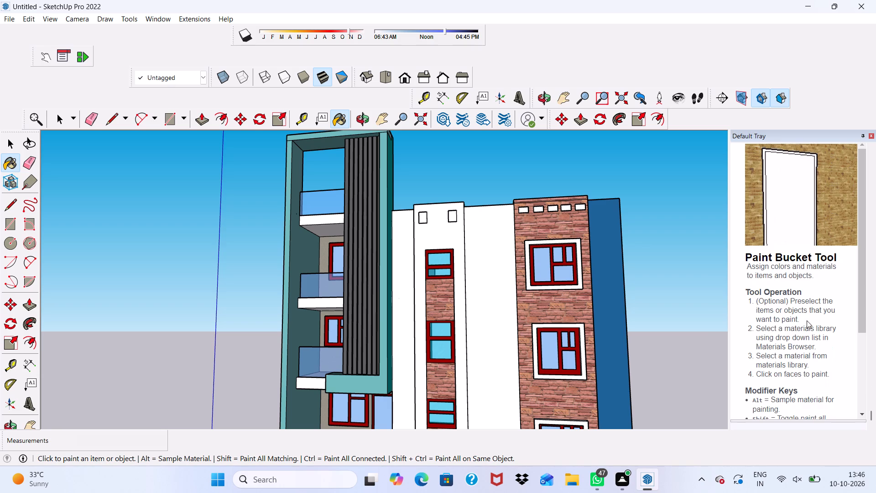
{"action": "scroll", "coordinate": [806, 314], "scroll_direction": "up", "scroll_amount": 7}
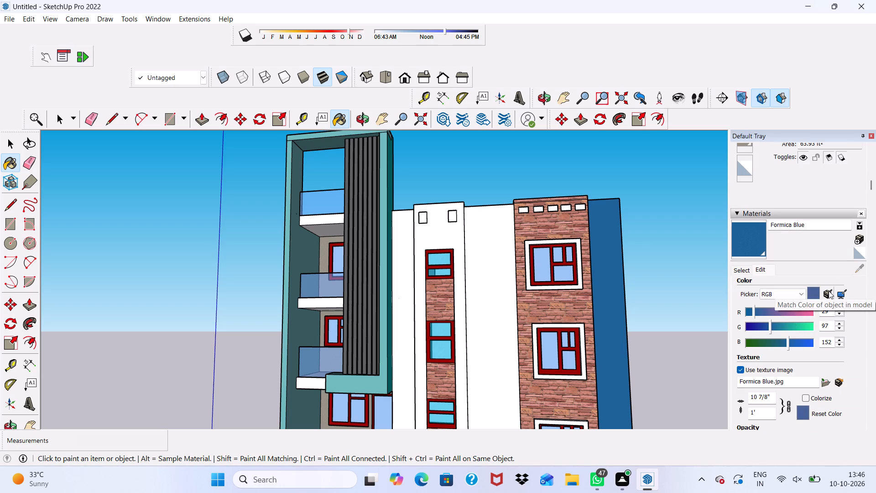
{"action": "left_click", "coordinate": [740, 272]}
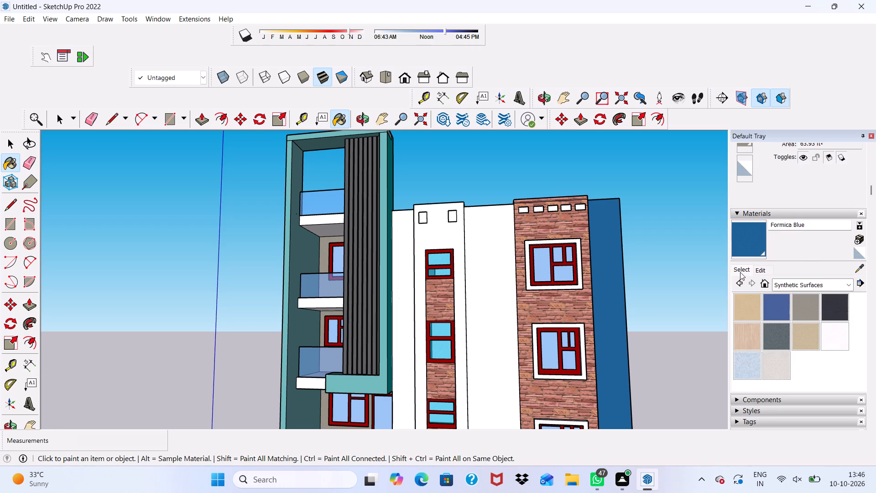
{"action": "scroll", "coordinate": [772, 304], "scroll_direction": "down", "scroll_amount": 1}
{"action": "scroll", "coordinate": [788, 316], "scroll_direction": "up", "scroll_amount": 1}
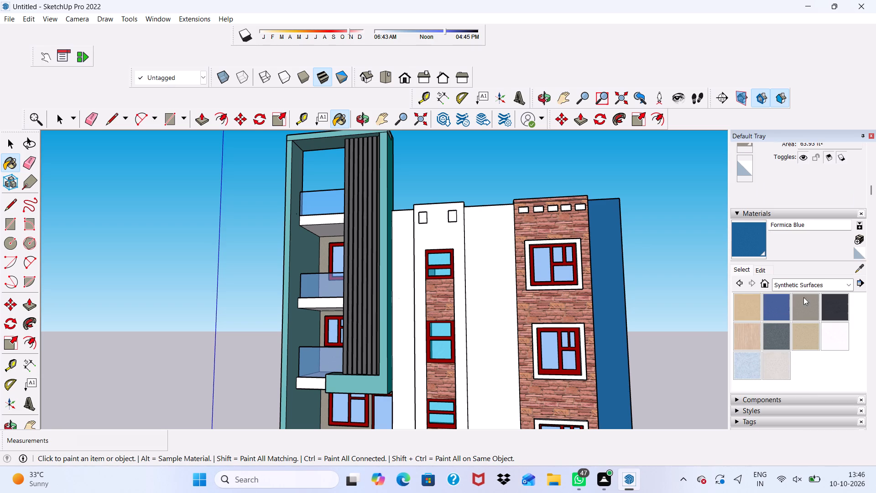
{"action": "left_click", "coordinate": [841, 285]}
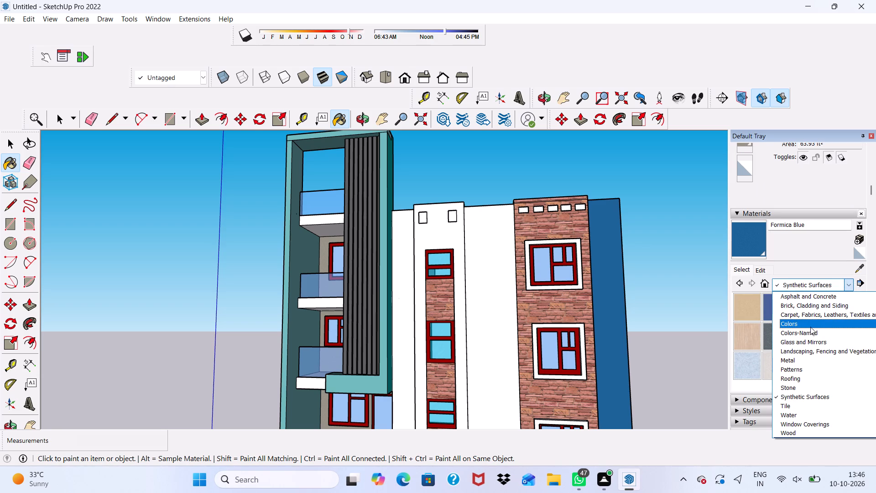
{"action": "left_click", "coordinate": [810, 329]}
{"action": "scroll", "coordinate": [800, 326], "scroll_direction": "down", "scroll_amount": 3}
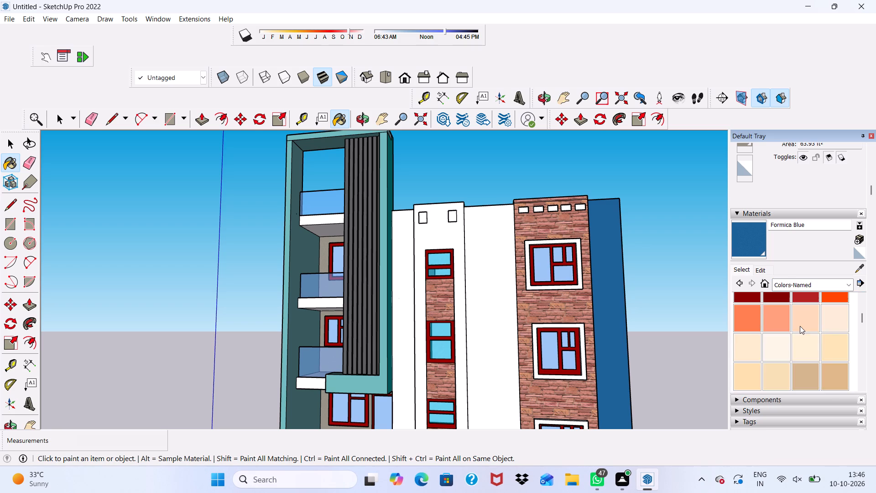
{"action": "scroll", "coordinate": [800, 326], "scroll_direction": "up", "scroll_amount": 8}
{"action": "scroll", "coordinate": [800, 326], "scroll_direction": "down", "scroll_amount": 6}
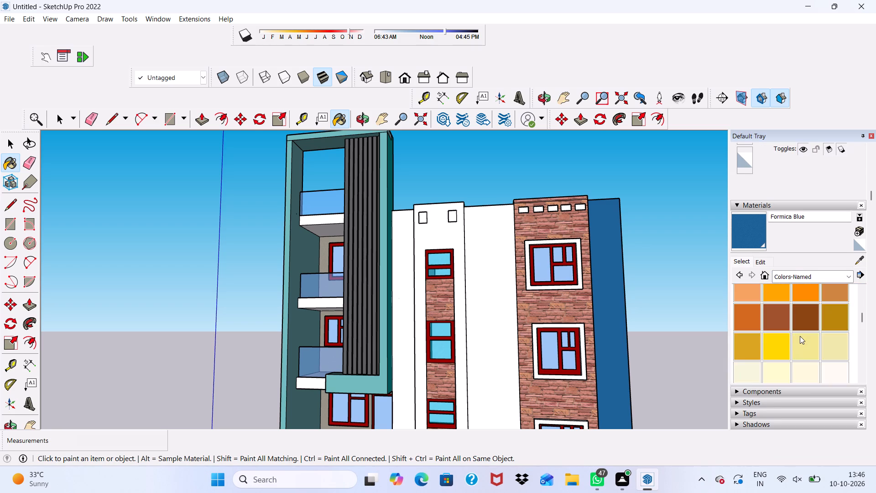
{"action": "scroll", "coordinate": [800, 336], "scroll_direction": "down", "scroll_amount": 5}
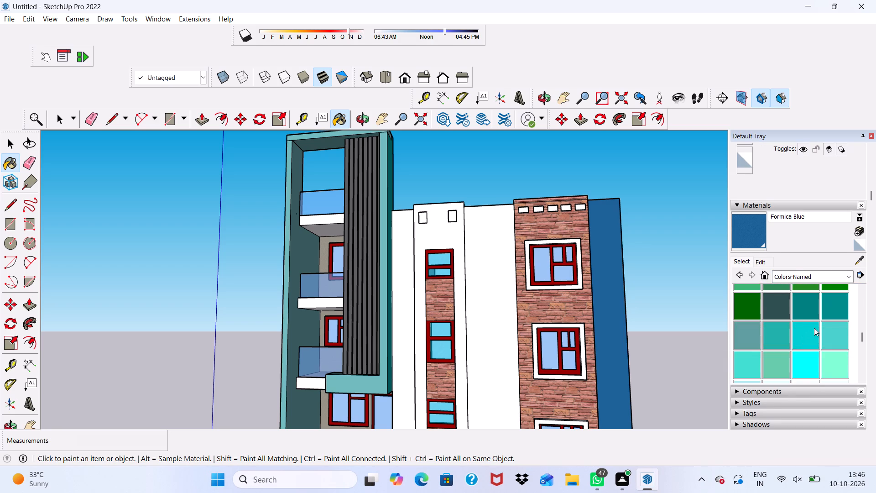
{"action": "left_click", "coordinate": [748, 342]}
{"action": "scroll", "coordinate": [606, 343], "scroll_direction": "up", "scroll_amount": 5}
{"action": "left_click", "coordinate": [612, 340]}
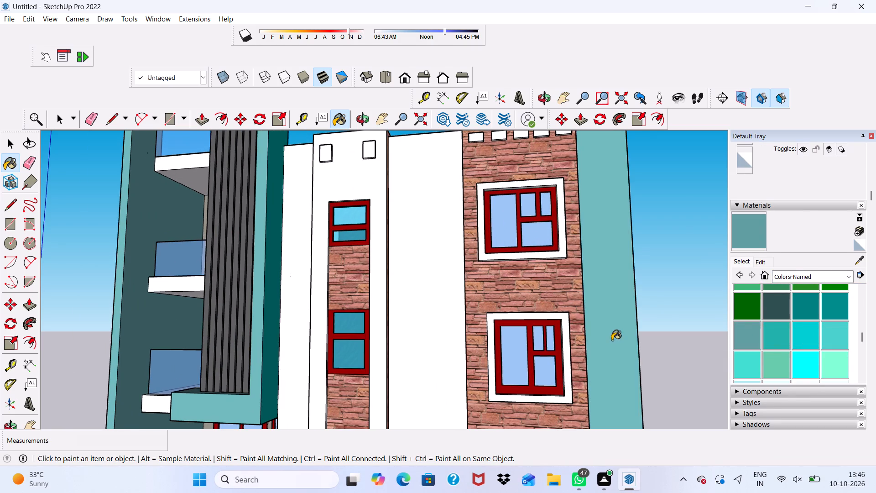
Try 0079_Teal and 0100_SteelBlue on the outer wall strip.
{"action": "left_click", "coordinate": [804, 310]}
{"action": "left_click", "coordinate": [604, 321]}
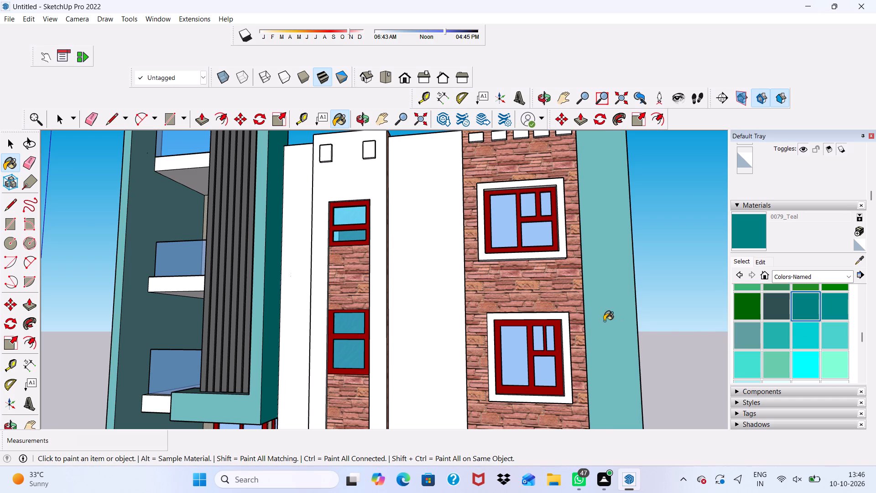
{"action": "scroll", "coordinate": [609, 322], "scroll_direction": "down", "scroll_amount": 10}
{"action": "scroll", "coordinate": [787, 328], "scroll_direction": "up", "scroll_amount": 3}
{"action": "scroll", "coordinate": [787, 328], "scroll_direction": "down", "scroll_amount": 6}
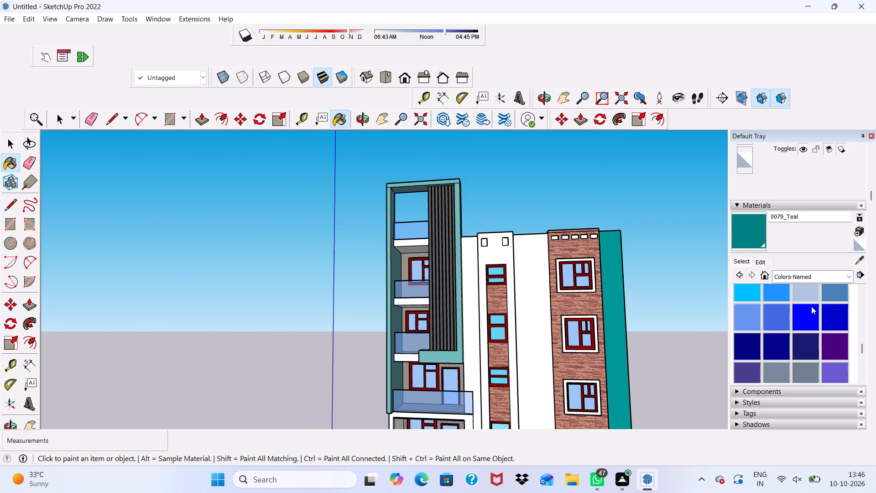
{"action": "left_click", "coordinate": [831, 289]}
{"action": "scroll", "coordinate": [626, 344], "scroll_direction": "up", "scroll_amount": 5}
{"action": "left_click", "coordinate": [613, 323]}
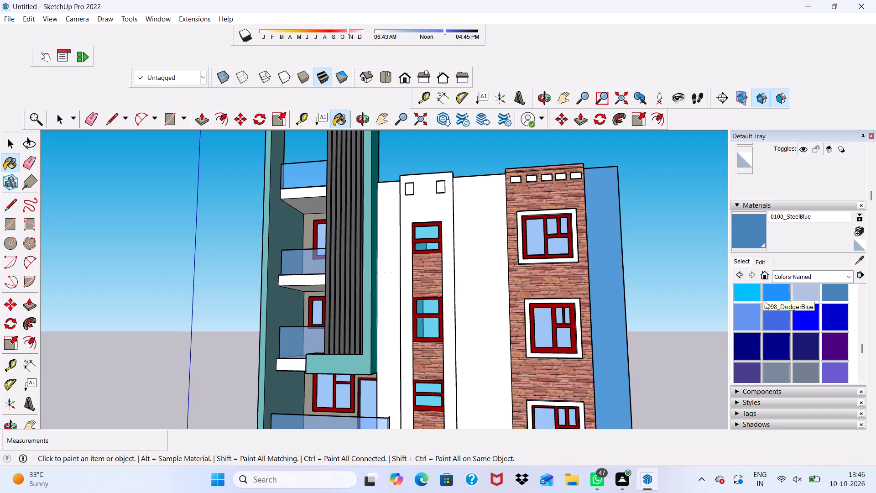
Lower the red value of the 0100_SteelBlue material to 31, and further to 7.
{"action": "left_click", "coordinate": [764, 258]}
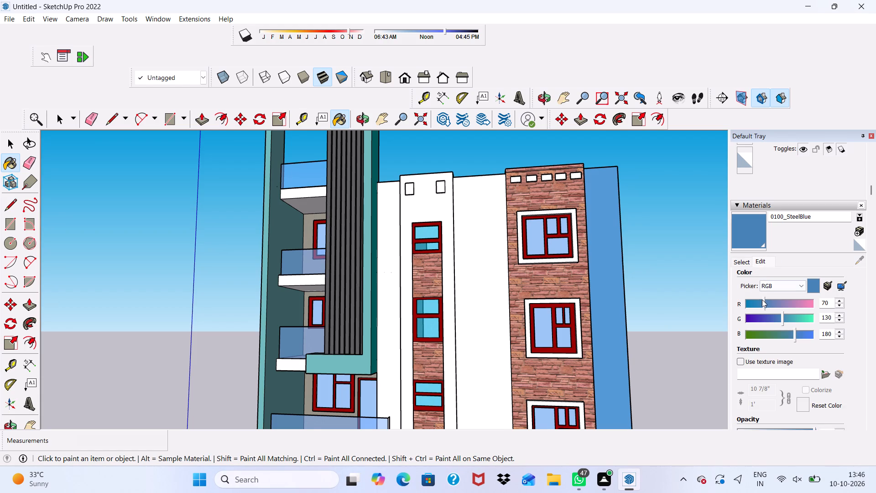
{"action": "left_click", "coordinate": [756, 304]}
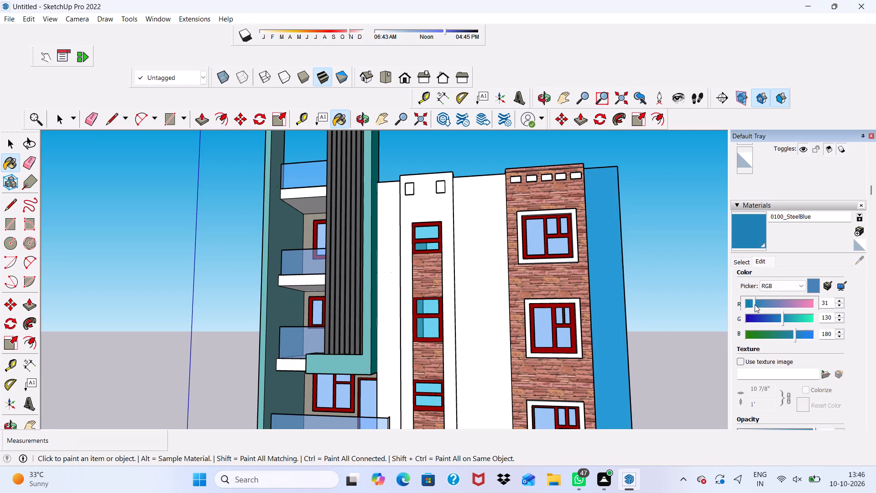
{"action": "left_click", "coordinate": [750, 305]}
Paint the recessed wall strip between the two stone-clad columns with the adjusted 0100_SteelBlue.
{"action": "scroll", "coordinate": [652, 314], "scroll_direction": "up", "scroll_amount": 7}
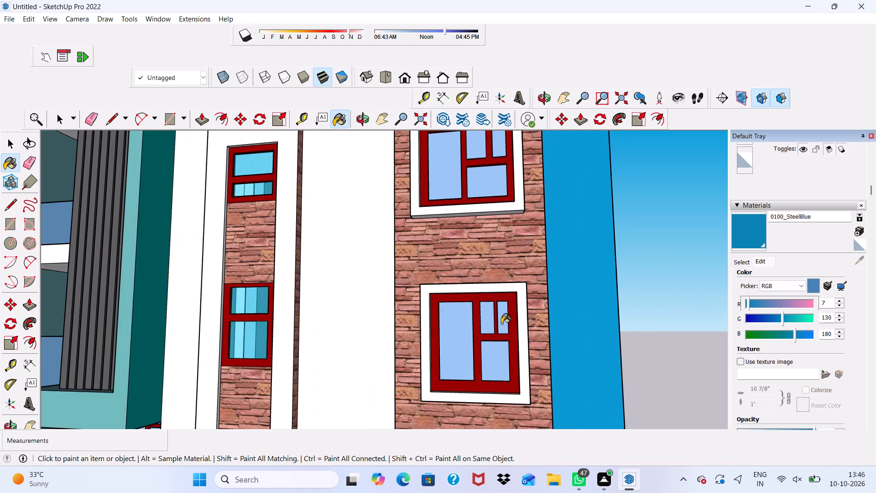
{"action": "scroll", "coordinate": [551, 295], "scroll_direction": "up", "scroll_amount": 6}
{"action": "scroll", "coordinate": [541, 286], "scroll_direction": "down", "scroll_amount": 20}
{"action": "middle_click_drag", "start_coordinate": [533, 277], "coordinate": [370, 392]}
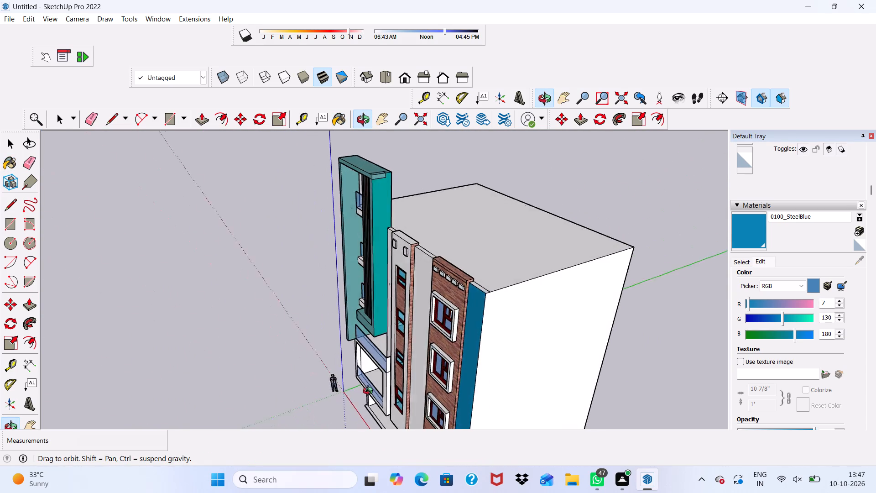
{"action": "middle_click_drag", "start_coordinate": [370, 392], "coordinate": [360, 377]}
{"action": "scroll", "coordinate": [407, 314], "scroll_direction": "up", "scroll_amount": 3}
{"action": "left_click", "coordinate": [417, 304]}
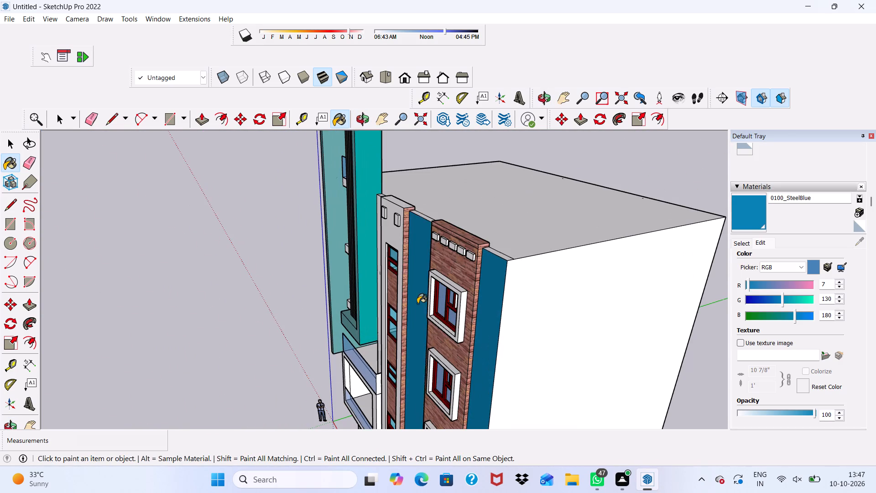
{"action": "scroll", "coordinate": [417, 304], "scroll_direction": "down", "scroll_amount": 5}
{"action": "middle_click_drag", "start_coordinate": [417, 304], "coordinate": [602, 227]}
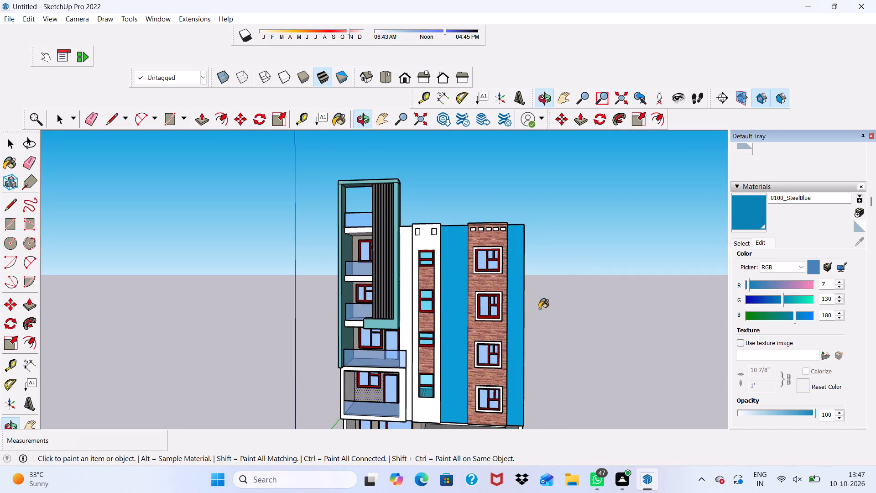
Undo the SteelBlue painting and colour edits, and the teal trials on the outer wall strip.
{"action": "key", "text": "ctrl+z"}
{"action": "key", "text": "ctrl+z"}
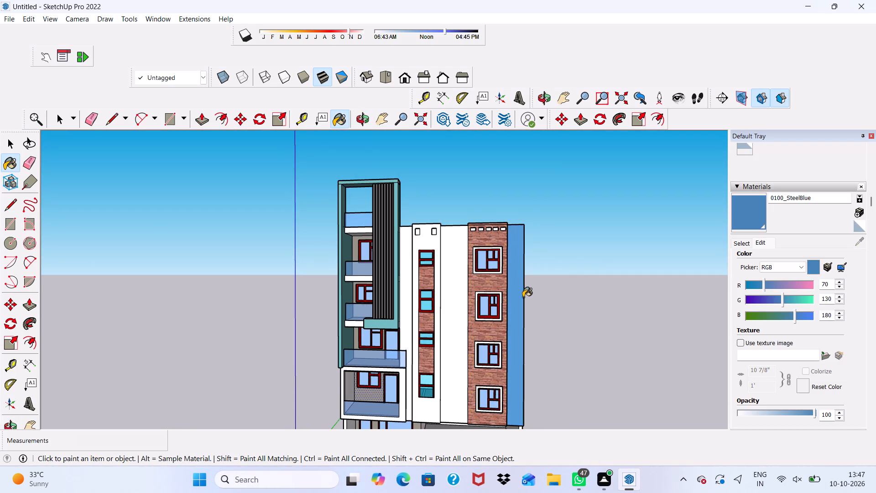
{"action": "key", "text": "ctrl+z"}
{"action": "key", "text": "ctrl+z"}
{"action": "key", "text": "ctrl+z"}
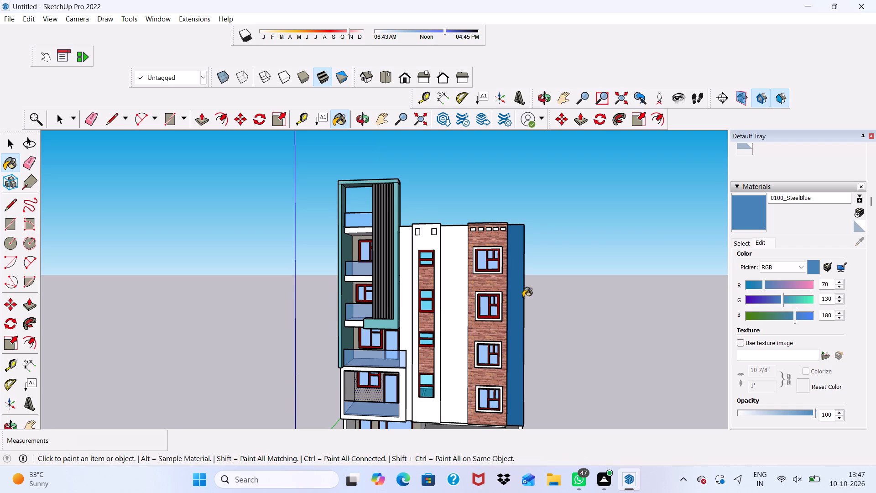
Undo the Formica Blue painting of the outer wall strip, and leave the Paint Bucket tool.
{"action": "key", "text": "ctrl+z"}
{"action": "key", "text": "ctrl+z"}
{"action": "key", "text": "space"}
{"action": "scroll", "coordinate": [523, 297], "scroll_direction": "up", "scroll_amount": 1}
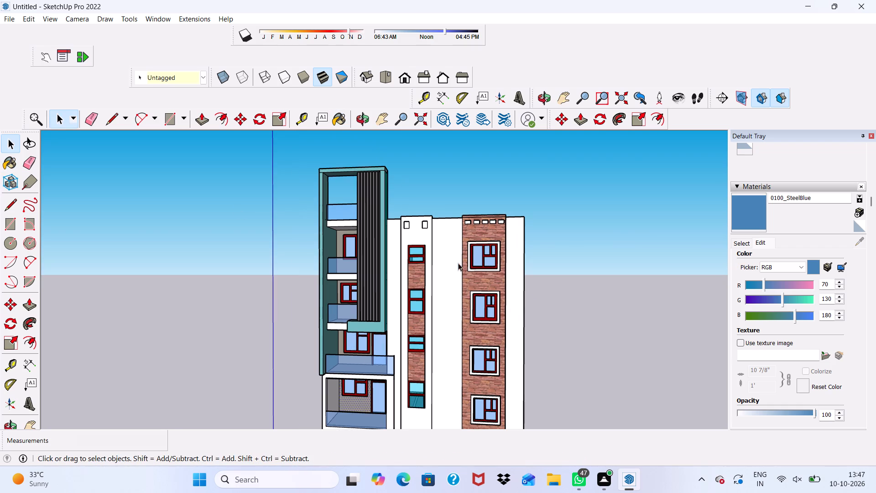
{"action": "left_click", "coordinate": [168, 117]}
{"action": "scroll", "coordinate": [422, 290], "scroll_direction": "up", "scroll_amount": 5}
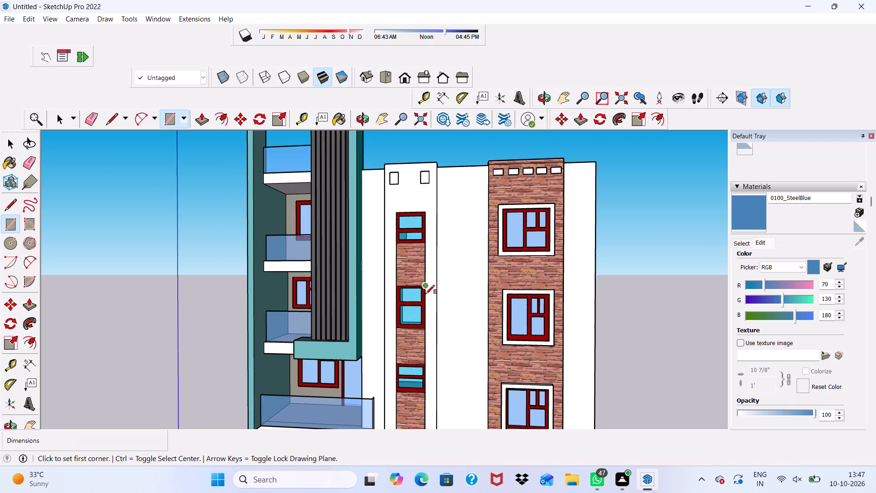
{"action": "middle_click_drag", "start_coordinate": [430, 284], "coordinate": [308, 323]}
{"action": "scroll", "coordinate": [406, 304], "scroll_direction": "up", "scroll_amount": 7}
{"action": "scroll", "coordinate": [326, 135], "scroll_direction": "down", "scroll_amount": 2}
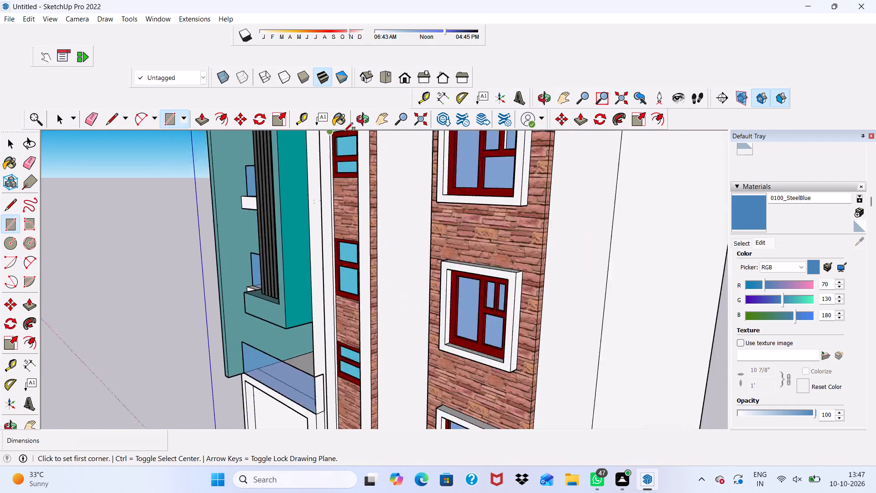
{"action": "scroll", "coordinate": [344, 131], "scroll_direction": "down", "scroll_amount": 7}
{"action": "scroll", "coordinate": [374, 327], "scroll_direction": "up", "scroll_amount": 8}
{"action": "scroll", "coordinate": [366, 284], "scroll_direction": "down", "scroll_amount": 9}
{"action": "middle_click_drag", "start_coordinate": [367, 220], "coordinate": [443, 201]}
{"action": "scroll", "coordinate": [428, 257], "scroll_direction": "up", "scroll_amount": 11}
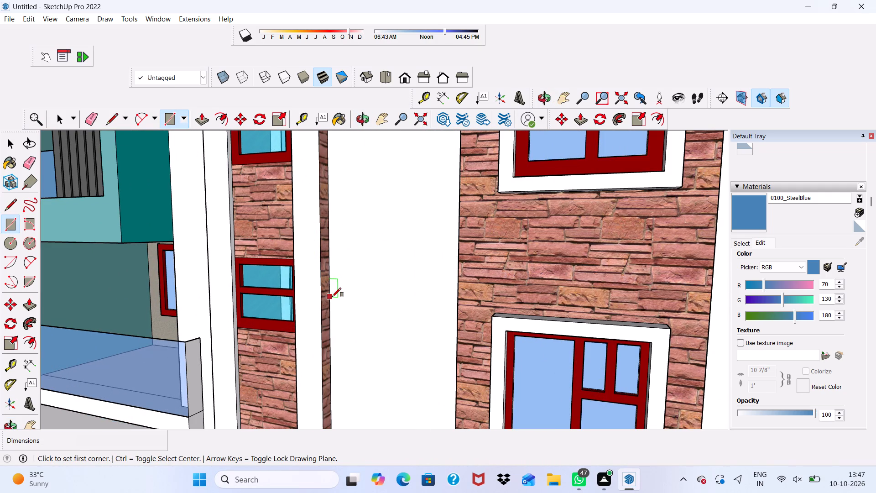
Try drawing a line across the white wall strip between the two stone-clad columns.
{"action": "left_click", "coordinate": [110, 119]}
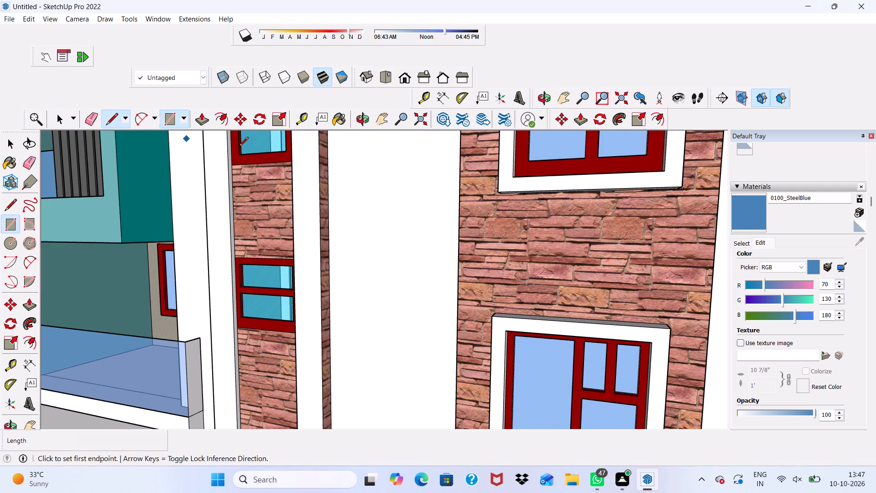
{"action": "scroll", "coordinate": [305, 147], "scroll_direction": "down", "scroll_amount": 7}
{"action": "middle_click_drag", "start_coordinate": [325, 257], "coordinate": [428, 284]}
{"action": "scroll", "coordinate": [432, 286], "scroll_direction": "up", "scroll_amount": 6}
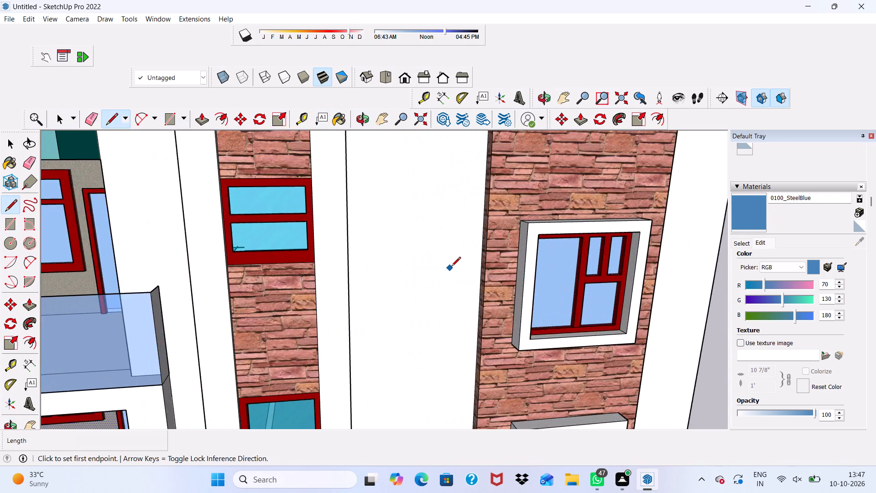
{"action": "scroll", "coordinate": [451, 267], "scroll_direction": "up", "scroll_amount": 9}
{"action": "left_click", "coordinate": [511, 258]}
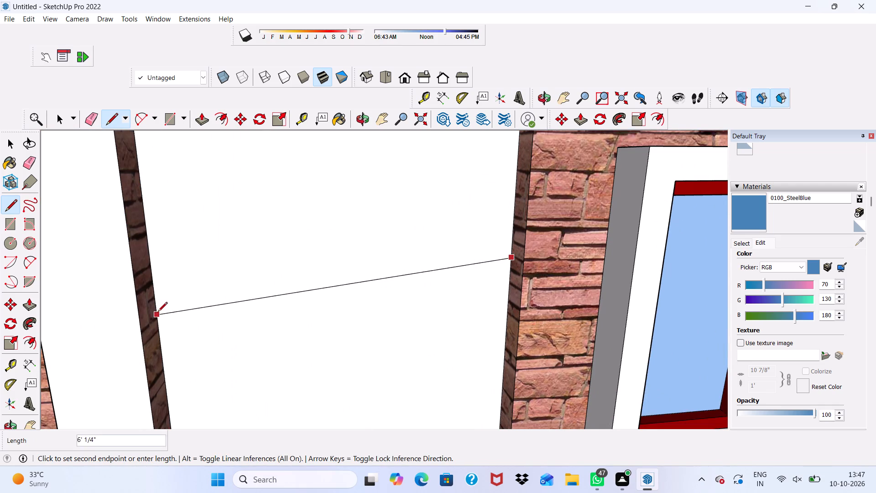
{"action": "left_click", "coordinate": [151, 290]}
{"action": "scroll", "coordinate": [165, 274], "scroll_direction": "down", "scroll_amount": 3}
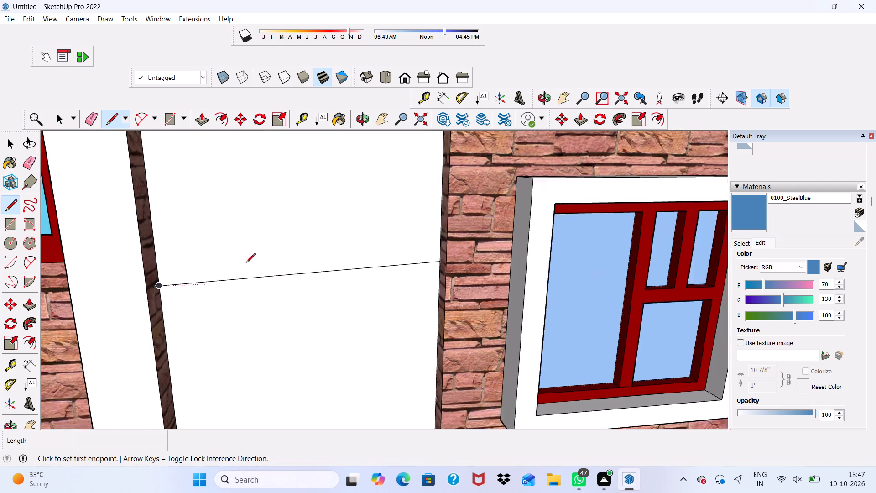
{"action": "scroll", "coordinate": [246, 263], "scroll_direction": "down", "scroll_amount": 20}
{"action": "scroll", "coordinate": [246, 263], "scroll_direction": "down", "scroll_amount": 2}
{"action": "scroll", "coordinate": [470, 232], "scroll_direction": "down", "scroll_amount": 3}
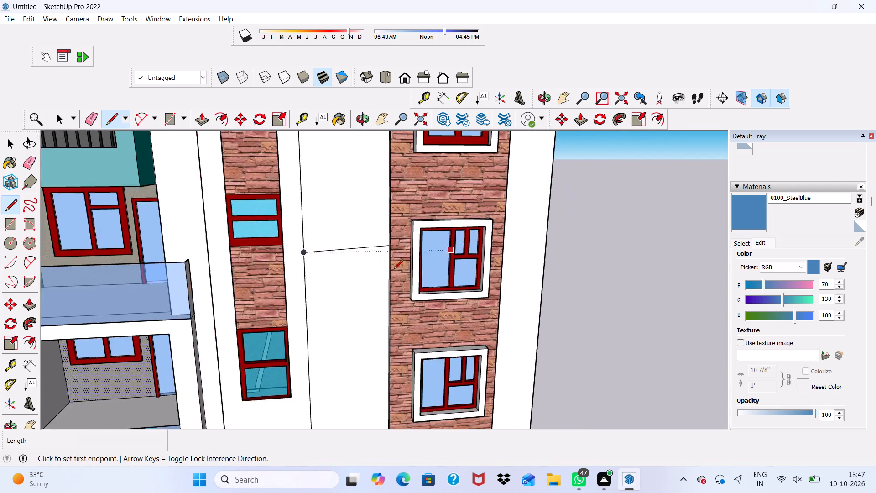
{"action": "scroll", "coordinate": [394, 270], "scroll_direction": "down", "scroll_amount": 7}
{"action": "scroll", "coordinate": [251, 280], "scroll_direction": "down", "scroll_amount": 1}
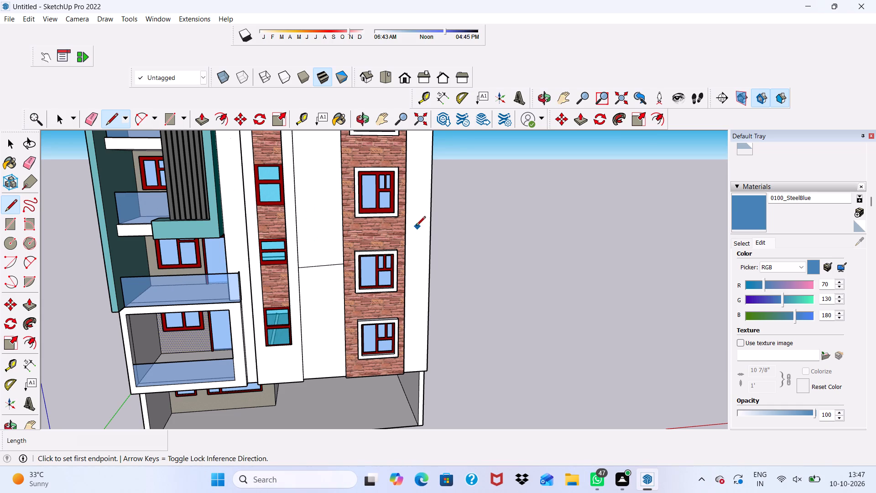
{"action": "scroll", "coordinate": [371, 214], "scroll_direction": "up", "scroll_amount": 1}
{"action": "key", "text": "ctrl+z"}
Draw a horizontal line about 5' 11" long across the white wall strip between the two stone-clad columns.
{"action": "scroll", "coordinate": [315, 222], "scroll_direction": "up", "scroll_amount": 5}
{"action": "middle_click_drag", "start_coordinate": [305, 233], "coordinate": [219, 252]}
{"action": "scroll", "coordinate": [252, 240], "scroll_direction": "up", "scroll_amount": 4}
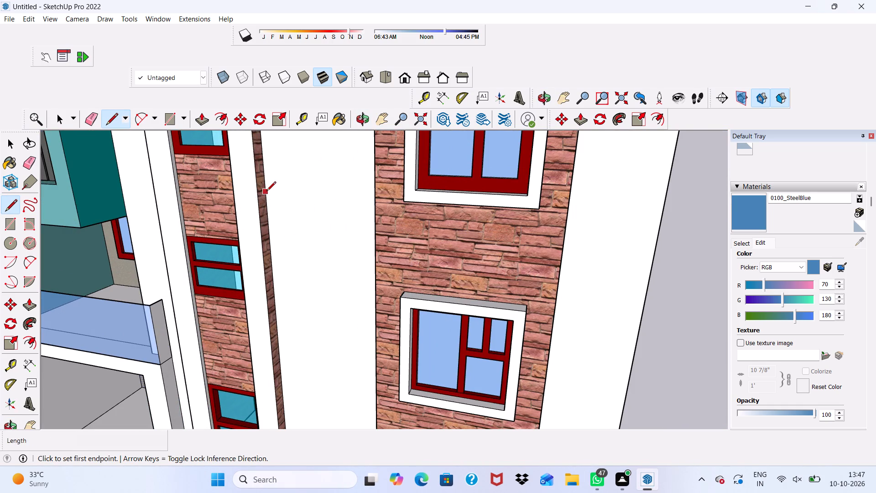
{"action": "left_click", "coordinate": [266, 192]}
{"action": "scroll", "coordinate": [305, 186], "scroll_direction": "down", "scroll_amount": 5}
{"action": "middle_click_drag", "start_coordinate": [309, 203], "coordinate": [402, 168]}
{"action": "scroll", "coordinate": [407, 171], "scroll_direction": "up", "scroll_amount": 5}
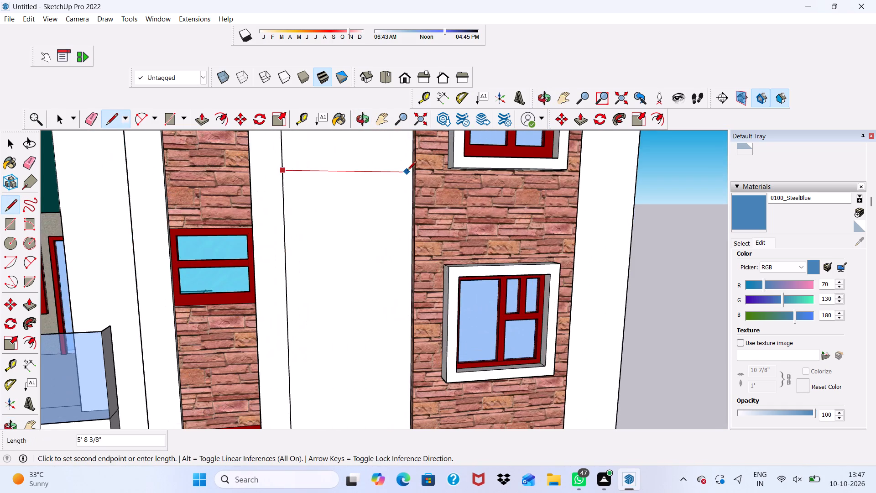
{"action": "scroll", "coordinate": [418, 165], "scroll_direction": "up", "scroll_amount": 10}
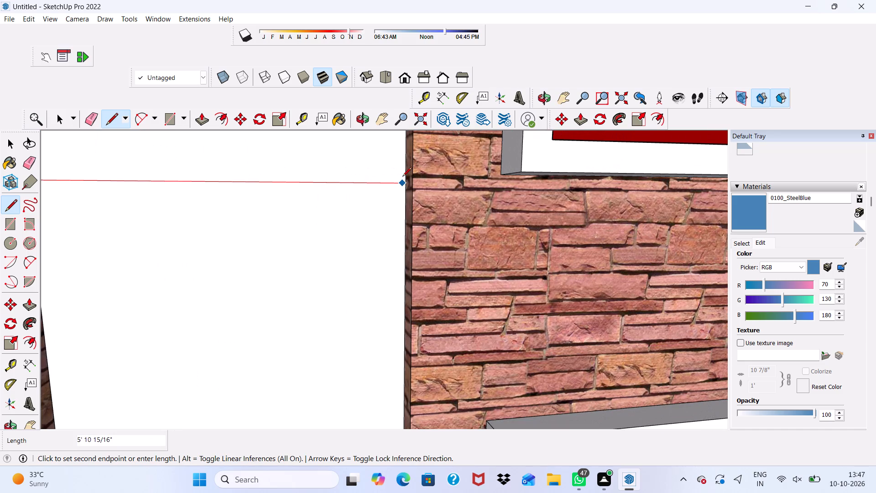
{"action": "left_click", "coordinate": [404, 182]}
{"action": "scroll", "coordinate": [321, 196], "scroll_direction": "down", "scroll_amount": 13}
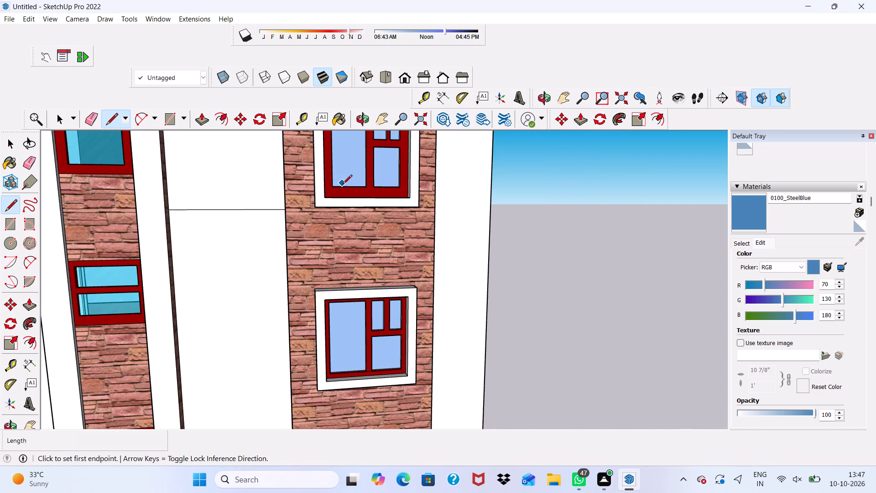
Draw a line about 3' 7" long across the outer white wall strip, level with the line between the stone-clad columns.
{"action": "middle_click_drag", "start_coordinate": [334, 198], "coordinate": [170, 244]}
{"action": "scroll", "coordinate": [405, 206], "scroll_direction": "up", "scroll_amount": 2}
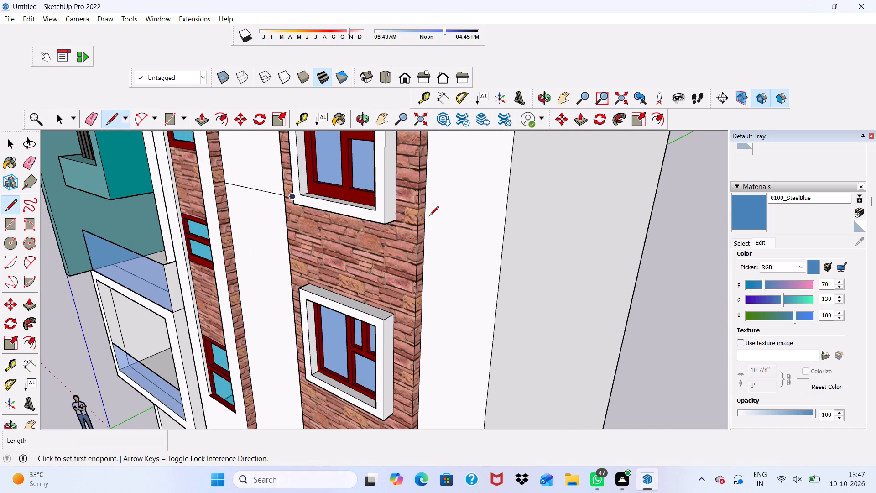
{"action": "left_click", "coordinate": [426, 224]}
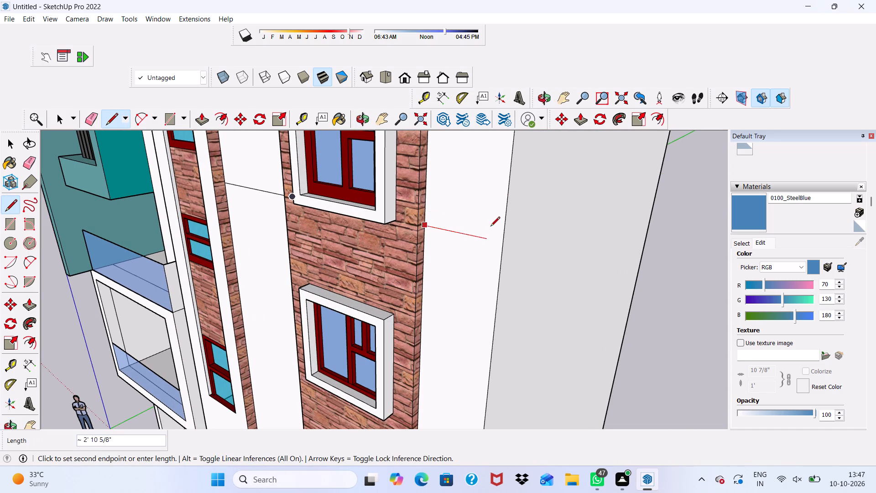
{"action": "left_click", "coordinate": [501, 238]}
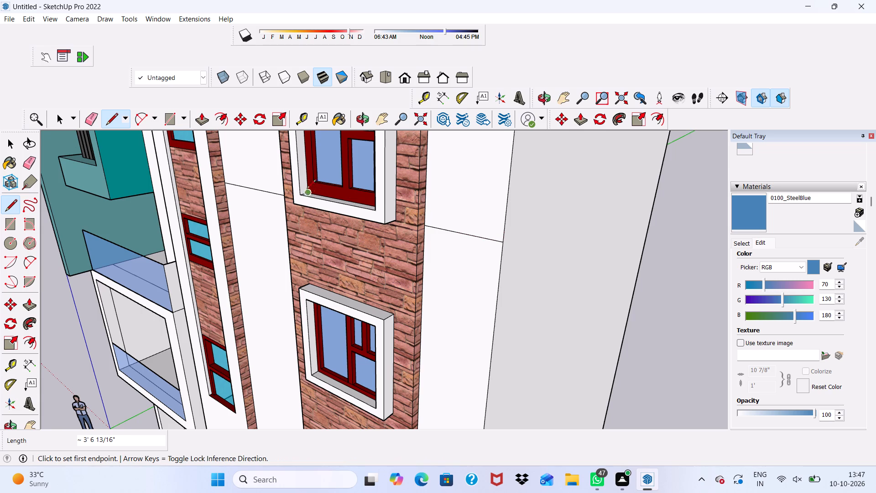
Draw a horizontal line about 6' long near the top of the white strip between the two stone-clad columns.
{"action": "scroll", "coordinate": [300, 187], "scroll_direction": "down", "scroll_amount": 15}
{"action": "scroll", "coordinate": [268, 143], "scroll_direction": "up", "scroll_amount": 3}
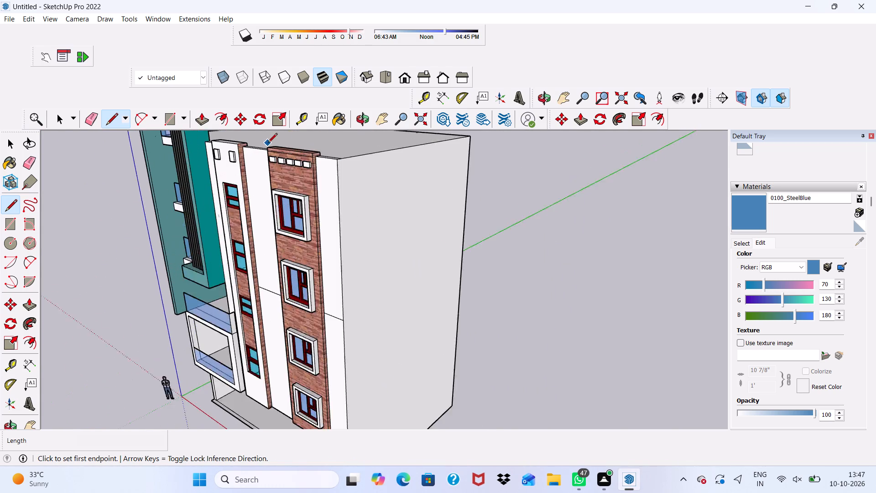
{"action": "scroll", "coordinate": [268, 143], "scroll_direction": "up", "scroll_amount": 14}
{"action": "left_click", "coordinate": [235, 150]}
{"action": "scroll", "coordinate": [277, 153], "scroll_direction": "down", "scroll_amount": 3}
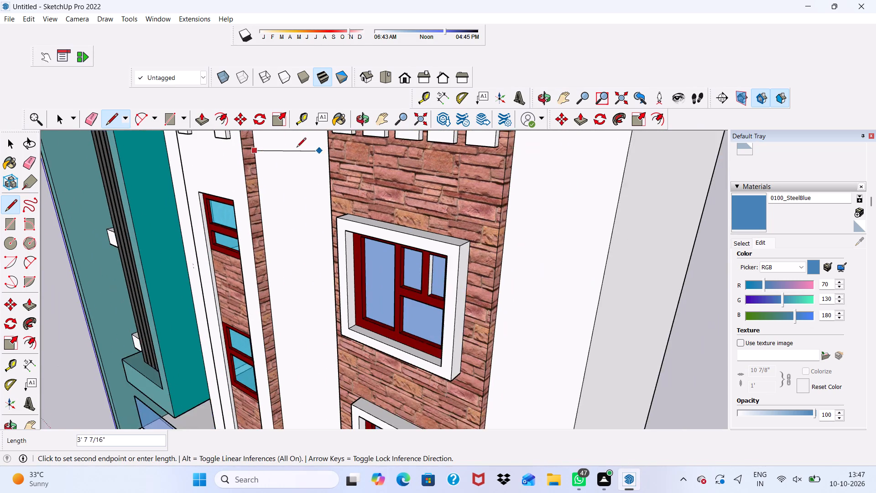
{"action": "scroll", "coordinate": [297, 148], "scroll_direction": "down", "scroll_amount": 4}
{"action": "middle_click_drag", "start_coordinate": [299, 170], "coordinate": [418, 155]}
{"action": "scroll", "coordinate": [409, 155], "scroll_direction": "up", "scroll_amount": 4}
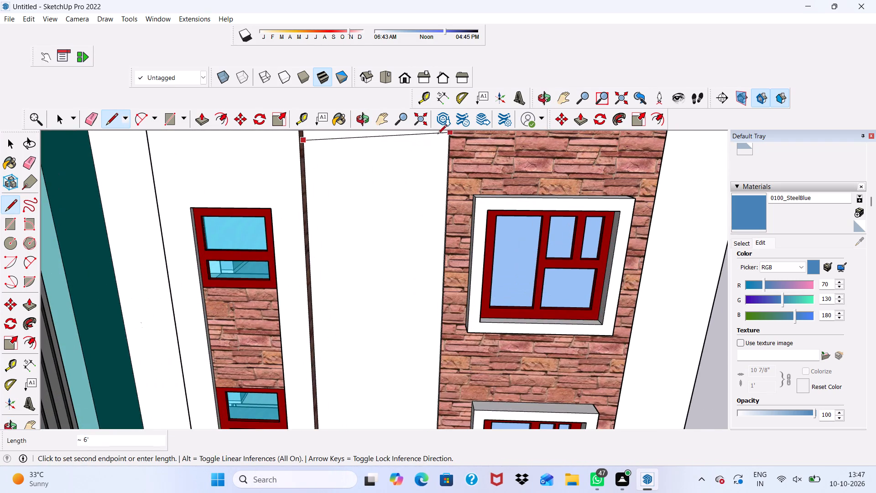
{"action": "scroll", "coordinate": [436, 136], "scroll_direction": "up", "scroll_amount": 2}
{"action": "left_click", "coordinate": [446, 142]}
Draw a line about 3' 7" long across the outer white strip near its top, beside the windowed stone column.
{"action": "scroll", "coordinate": [328, 179], "scroll_direction": "down", "scroll_amount": 4}
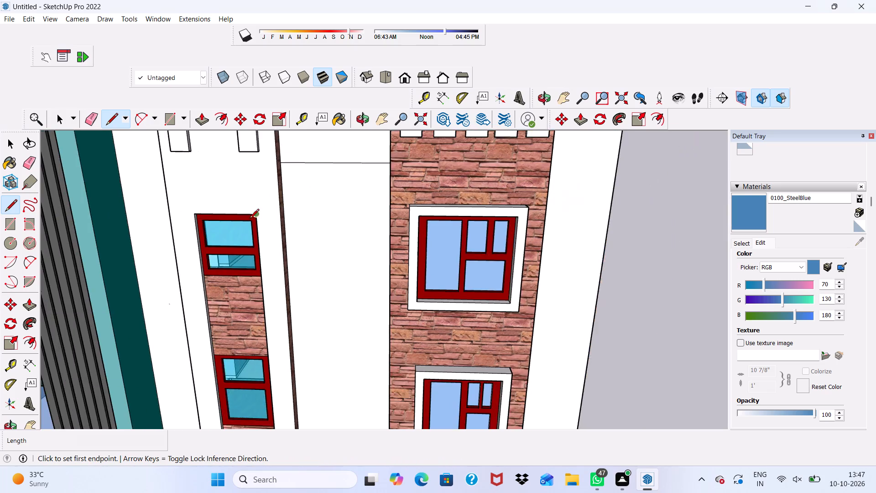
{"action": "scroll", "coordinate": [250, 219], "scroll_direction": "down", "scroll_amount": 5}
{"action": "middle_click_drag", "start_coordinate": [386, 210], "coordinate": [214, 227]}
{"action": "scroll", "coordinate": [366, 193], "scroll_direction": "up", "scroll_amount": 5}
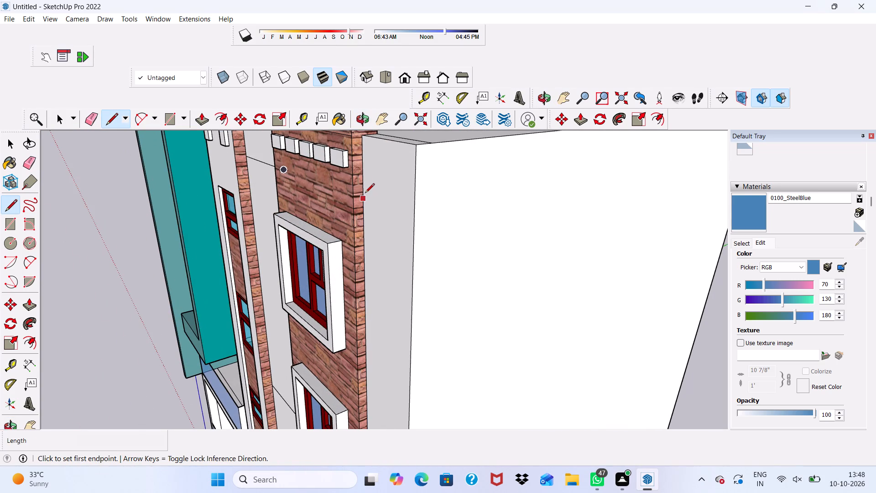
{"action": "left_click", "coordinate": [364, 199]}
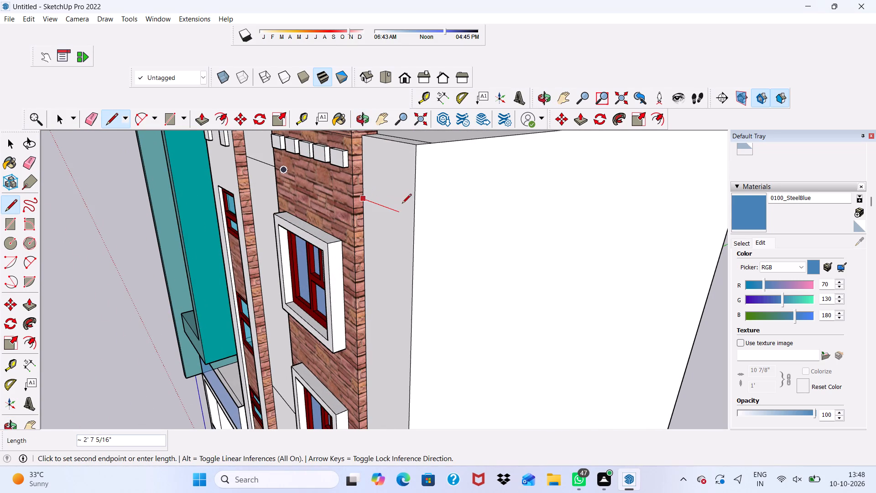
{"action": "left_click", "coordinate": [413, 222]}
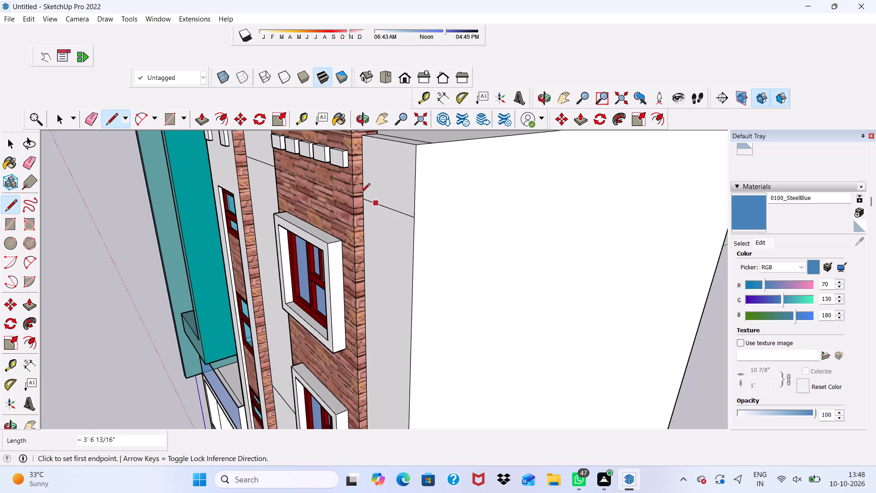
Draw a third horizontal line, about 6' long, lower down across the white strip between the two stone-clad columns.
{"action": "scroll", "coordinate": [342, 194], "scroll_direction": "down", "scroll_amount": 15}
{"action": "scroll", "coordinate": [314, 185], "scroll_direction": "up", "scroll_amount": 1}
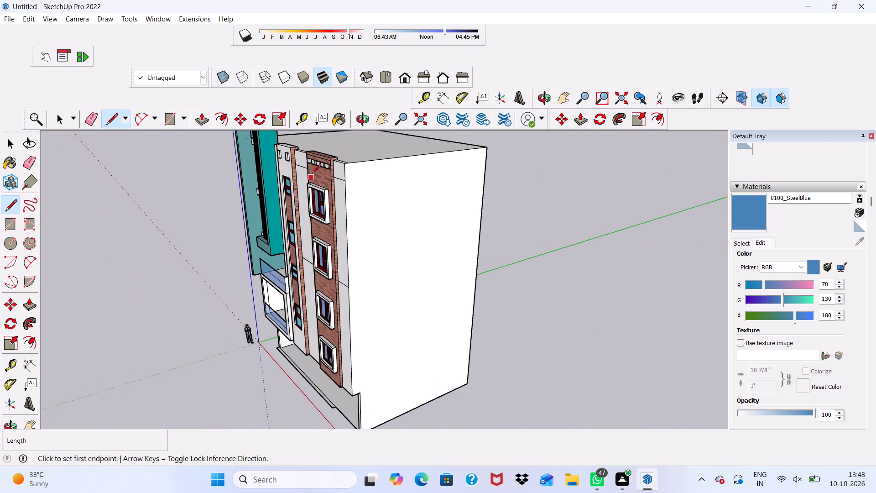
{"action": "scroll", "coordinate": [311, 175], "scroll_direction": "down", "scroll_amount": 5}
{"action": "scroll", "coordinate": [328, 251], "scroll_direction": "up", "scroll_amount": 12}
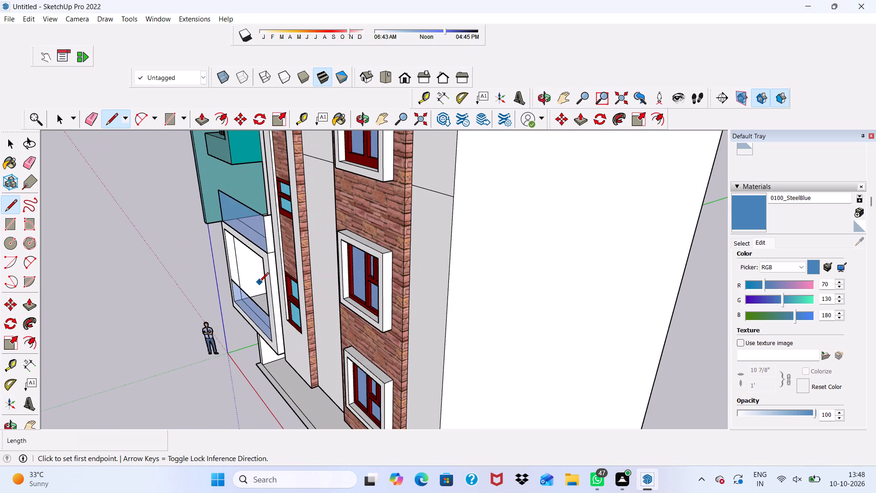
{"action": "scroll", "coordinate": [262, 270], "scroll_direction": "down", "scroll_amount": 3}
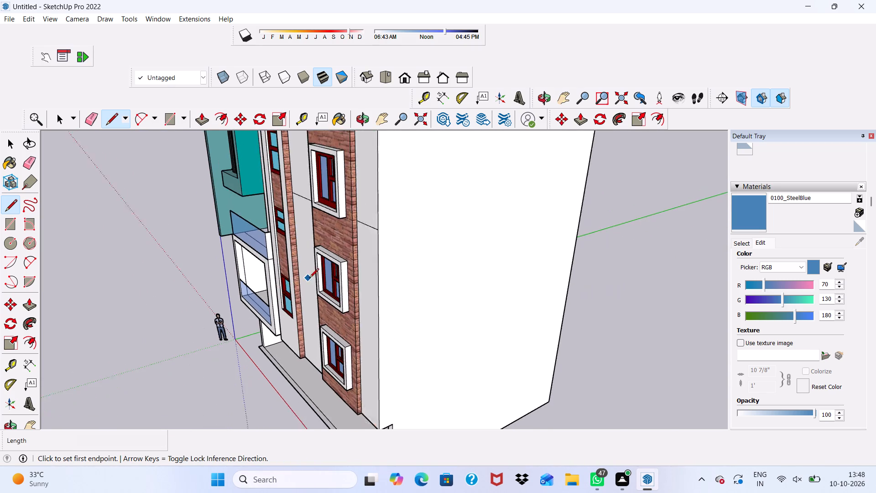
{"action": "scroll", "coordinate": [309, 278], "scroll_direction": "down", "scroll_amount": 1}
{"action": "middle_click_drag", "start_coordinate": [313, 287], "coordinate": [433, 203]}
{"action": "scroll", "coordinate": [383, 231], "scroll_direction": "up", "scroll_amount": 6}
{"action": "scroll", "coordinate": [326, 281], "scroll_direction": "up", "scroll_amount": 5}
{"action": "scroll", "coordinate": [312, 239], "scroll_direction": "up", "scroll_amount": 4}
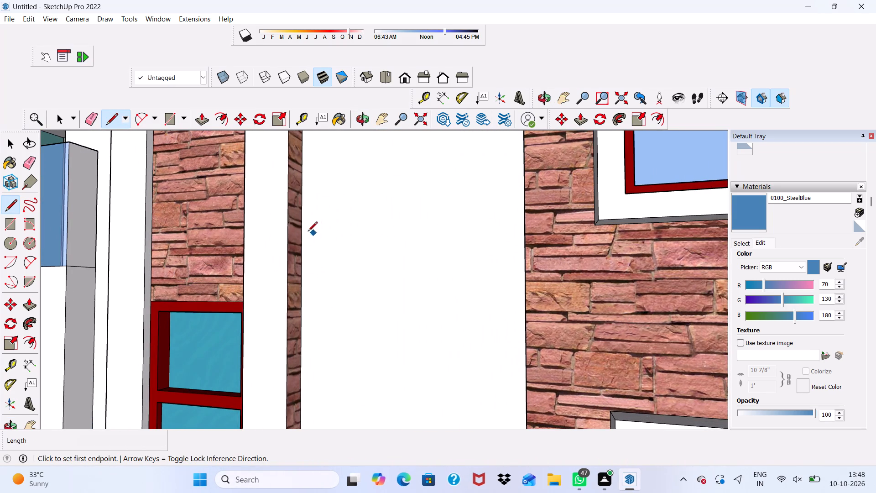
{"action": "left_click", "coordinate": [299, 246]}
{"action": "scroll", "coordinate": [465, 225], "scroll_direction": "down", "scroll_amount": 1}
{"action": "middle_click_drag", "start_coordinate": [461, 233], "coordinate": [530, 228]}
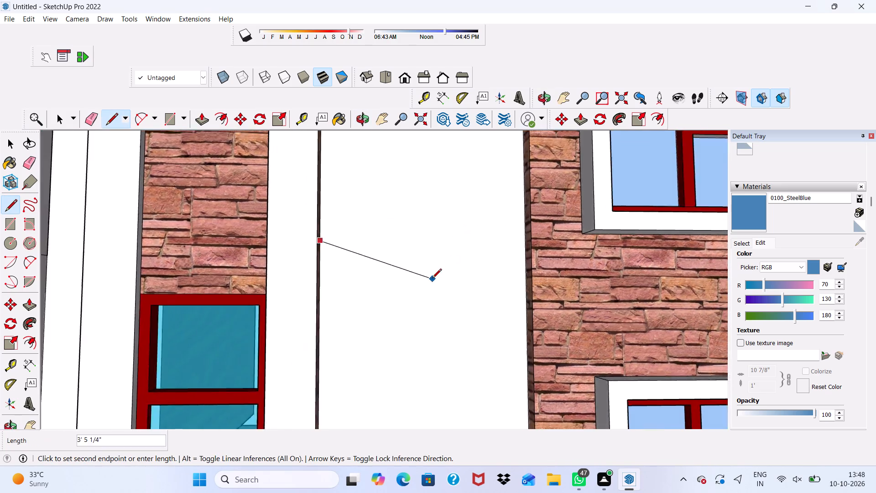
{"action": "scroll", "coordinate": [432, 279], "scroll_direction": "up", "scroll_amount": 6}
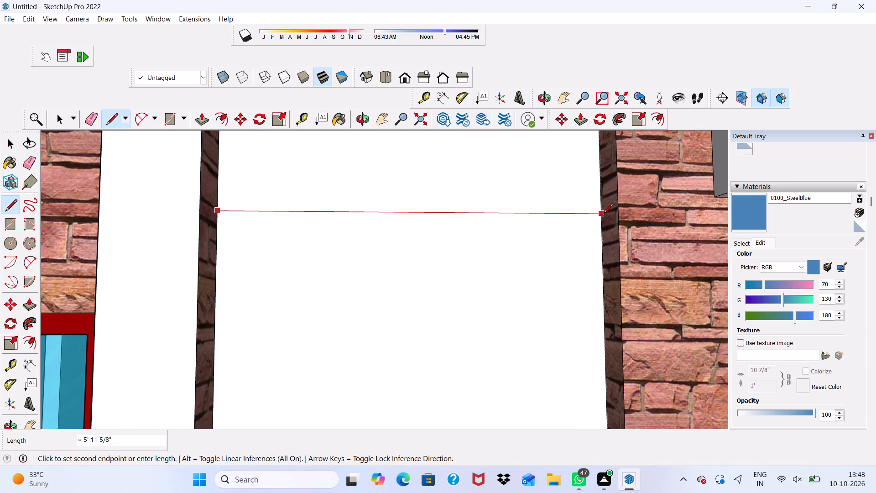
{"action": "left_click", "coordinate": [604, 214]}
Draw a matching lower line about 3' 7" long across the outer white strip, and leave the Line tool.
{"action": "scroll", "coordinate": [349, 240], "scroll_direction": "down", "scroll_amount": 12}
{"action": "middle_click_drag", "start_coordinate": [182, 267], "coordinate": [38, 302]}
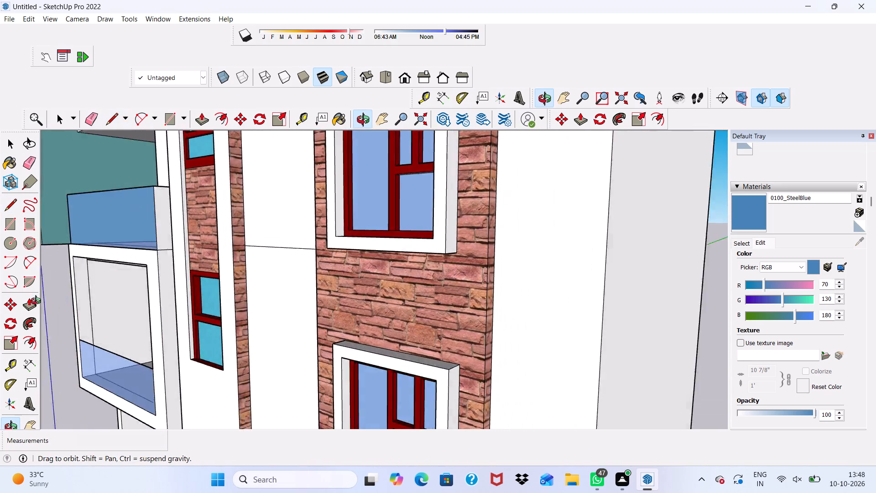
{"action": "middle_click_drag", "start_coordinate": [38, 302], "coordinate": [0, 314]}
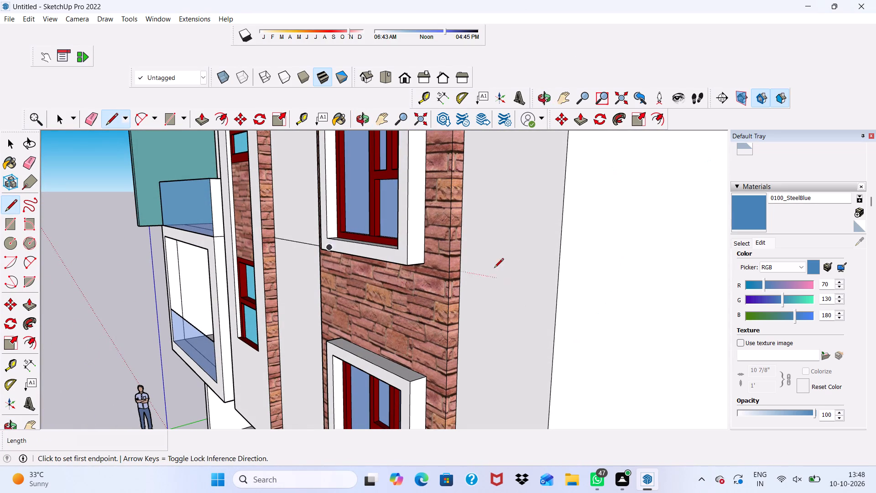
{"action": "left_click", "coordinate": [459, 272]}
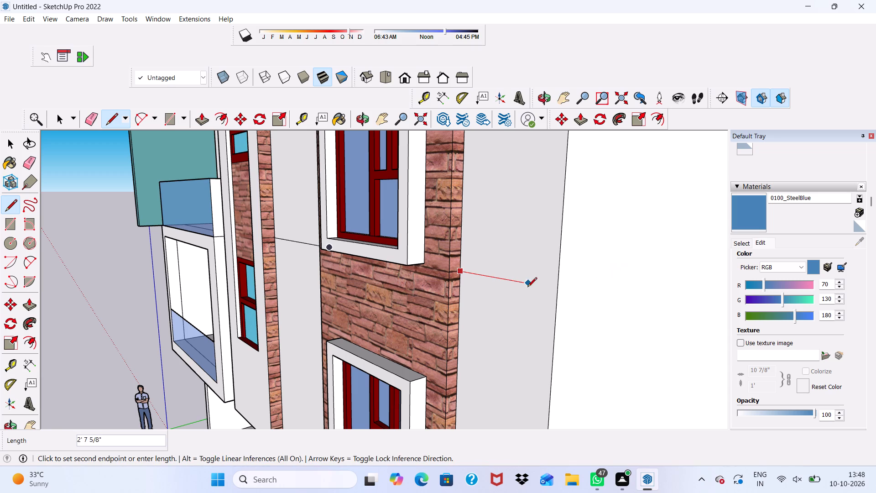
{"action": "left_click", "coordinate": [554, 291]}
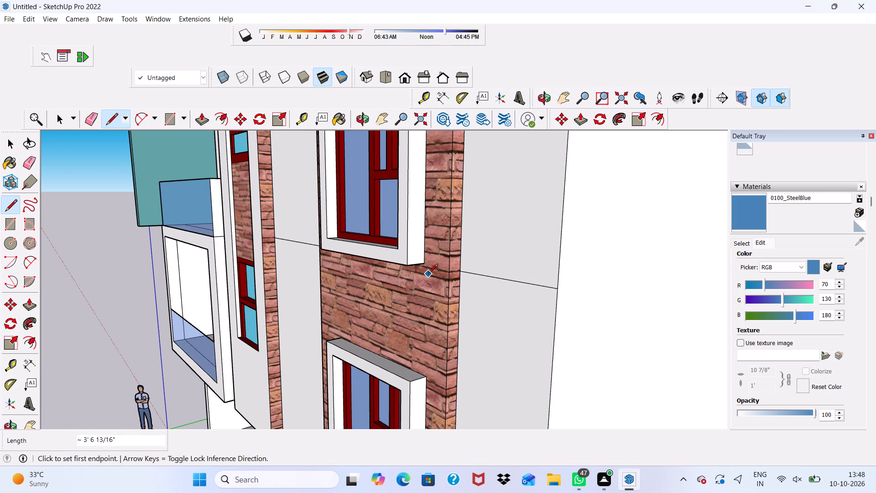
{"action": "key", "text": "space"}
Paint the lowest section of the strip between the stone-clad columns with 0100_SteelBlue.
{"action": "scroll", "coordinate": [429, 273], "scroll_direction": "down", "scroll_amount": 20}
{"action": "middle_click_drag", "start_coordinate": [384, 242], "coordinate": [516, 249]}
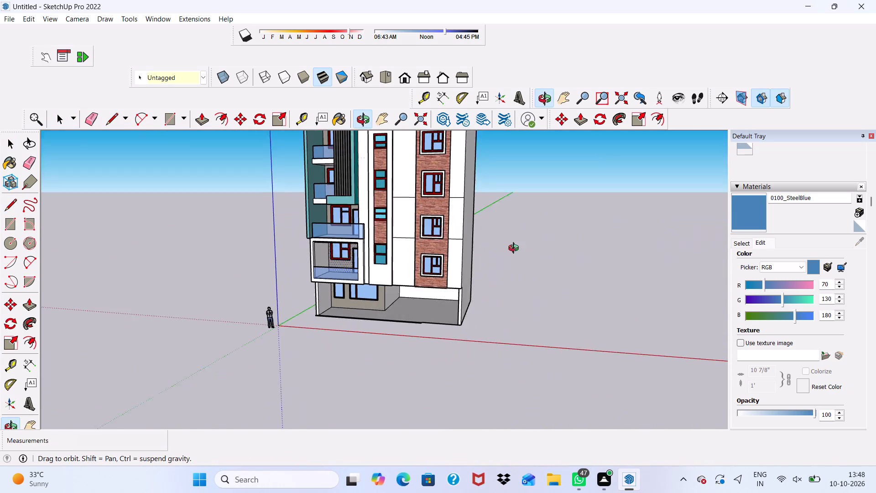
{"action": "middle_click_drag", "start_coordinate": [516, 249], "coordinate": [517, 264]}
{"action": "left_click", "coordinate": [744, 227]}
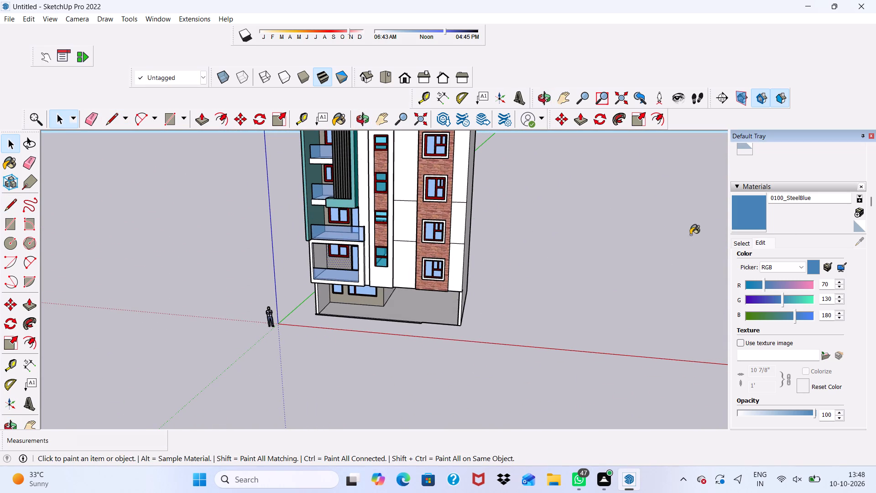
{"action": "scroll", "coordinate": [296, 341], "scroll_direction": "up", "scroll_amount": 4}
{"action": "left_click", "coordinate": [441, 227]}
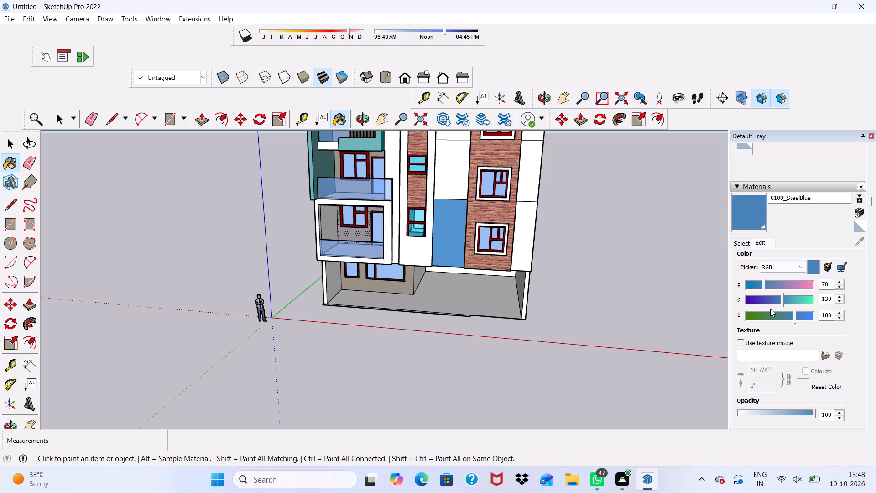
Adjust the red component of the 0100_SteelBlue material to 29 for a more saturated blue.
{"action": "left_click", "coordinate": [757, 283]}
{"action": "left_click", "coordinate": [757, 283]}
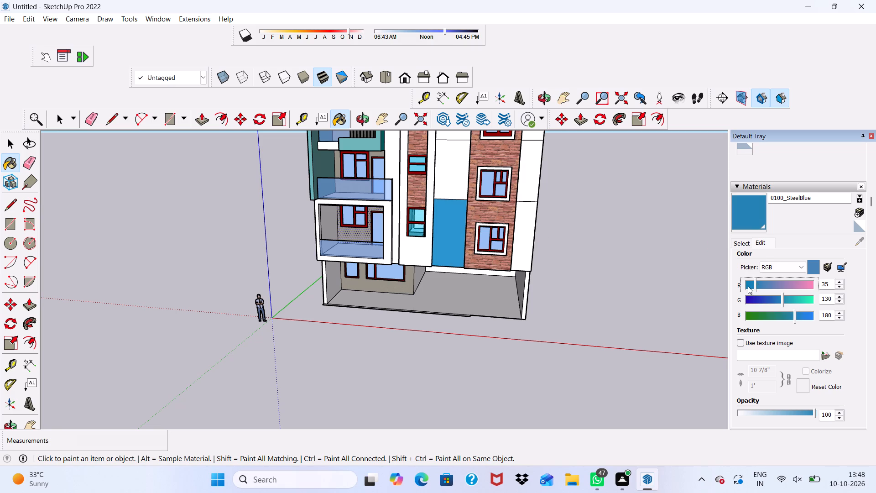
{"action": "double_click", "coordinate": [748, 286]}
{"action": "left_click_drag", "start_coordinate": [752, 283], "coordinate": [762, 283]}
{"action": "left_click_drag", "start_coordinate": [763, 283], "coordinate": [775, 284]}
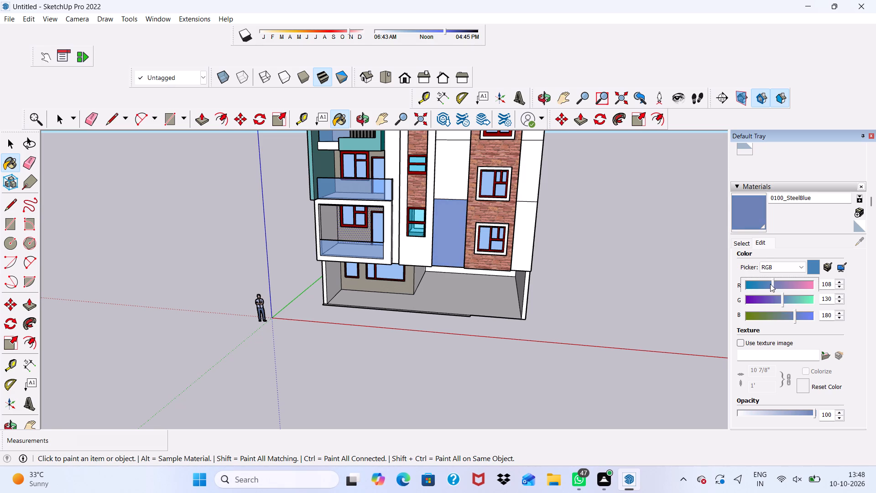
{"action": "left_click", "coordinate": [756, 286]}
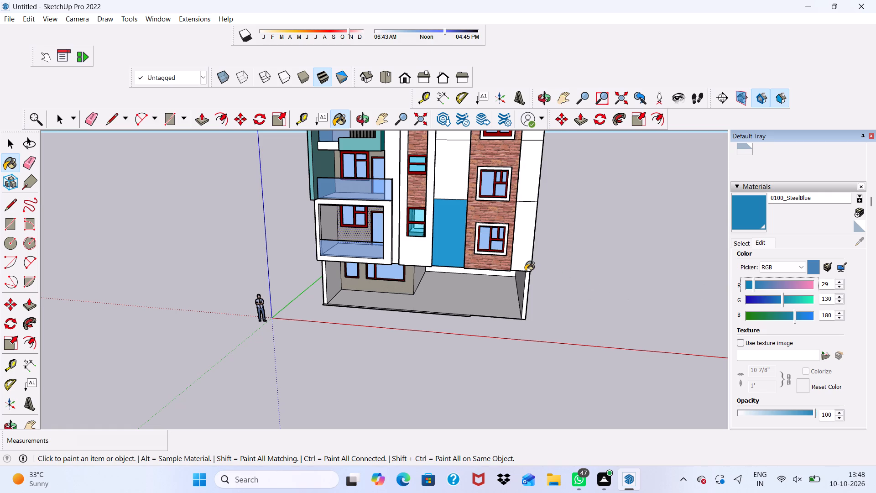
Paint the outer strip's lowest section and the large upper sections of both strips with the adjusted SteelBlue, and leave the Paint Bucket.
{"action": "scroll", "coordinate": [525, 271], "scroll_direction": "up", "scroll_amount": 4}
{"action": "scroll", "coordinate": [490, 252], "scroll_direction": "up", "scroll_amount": 3}
{"action": "left_click", "coordinate": [526, 230]}
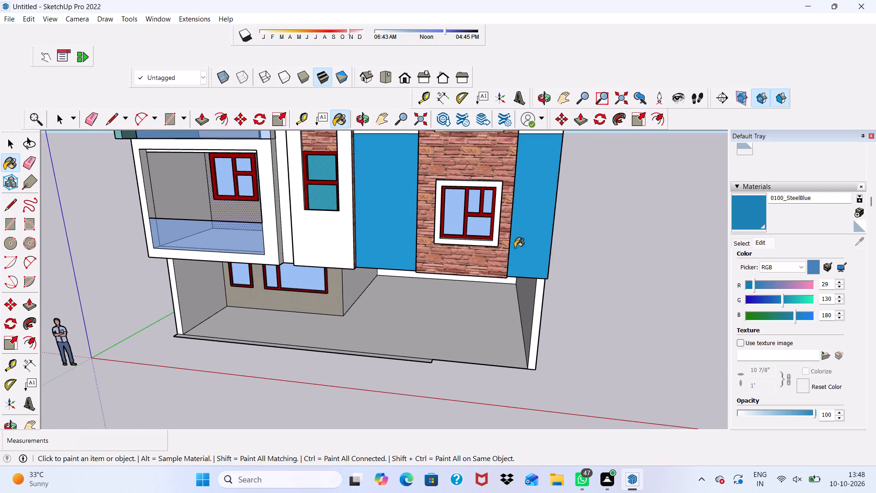
{"action": "scroll", "coordinate": [512, 264], "scroll_direction": "down", "scroll_amount": 9}
{"action": "left_click", "coordinate": [443, 165]}
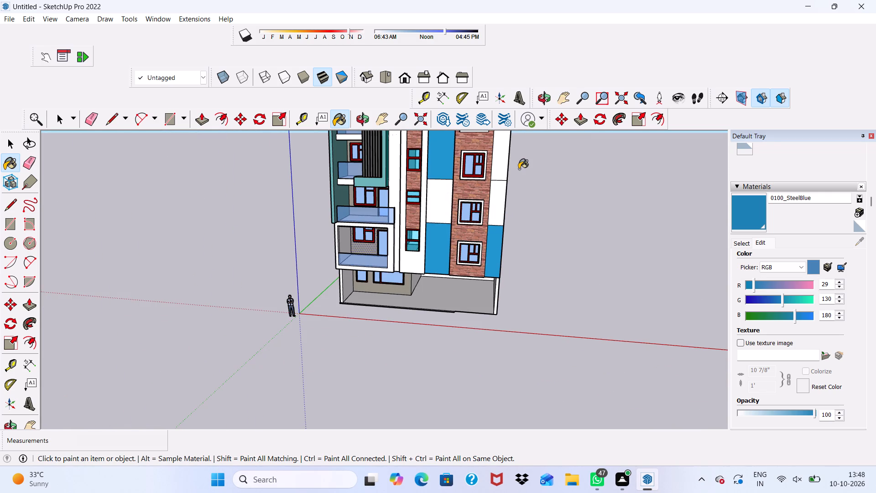
{"action": "scroll", "coordinate": [519, 165], "scroll_direction": "up", "scroll_amount": 6}
{"action": "left_click", "coordinate": [485, 167]}
{"action": "scroll", "coordinate": [485, 257], "scroll_direction": "down", "scroll_amount": 11}
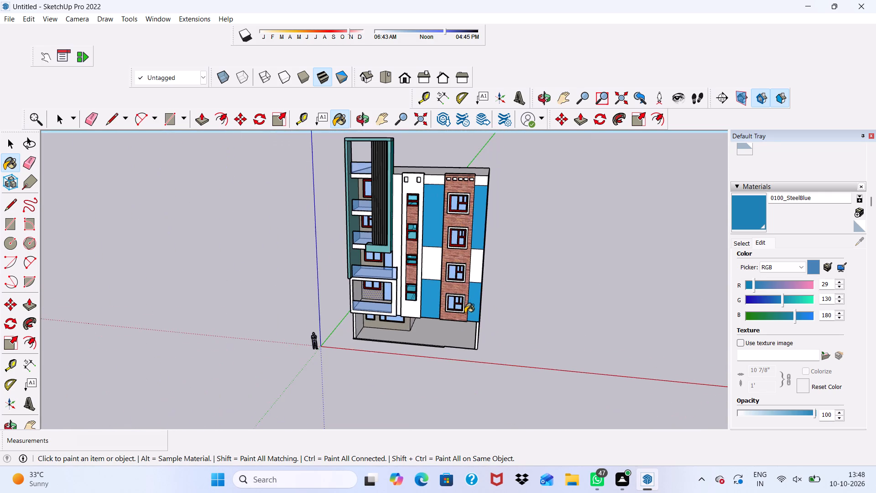
{"action": "scroll", "coordinate": [460, 229], "scroll_direction": "up", "scroll_amount": 5}
{"action": "middle_click_drag", "start_coordinate": [474, 231], "coordinate": [523, 177]}
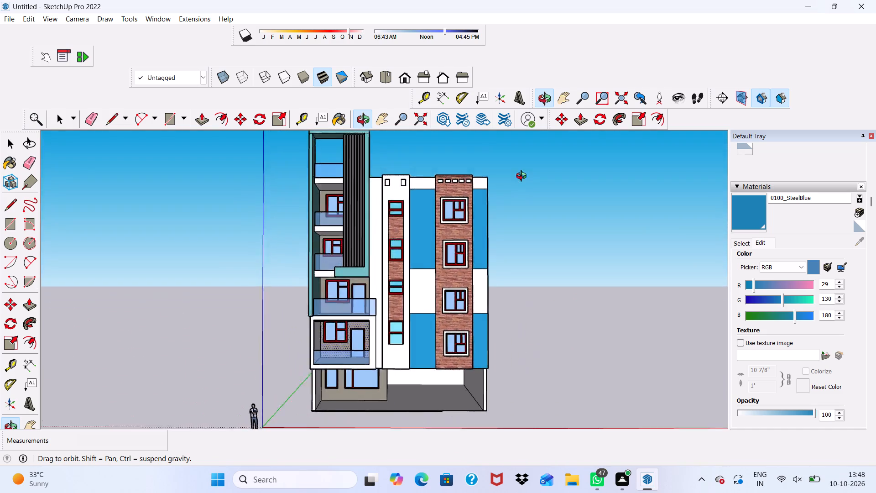
{"action": "middle_click_drag", "start_coordinate": [523, 177], "coordinate": [343, 286]}
{"action": "scroll", "coordinate": [408, 274], "scroll_direction": "up", "scroll_amount": 5}
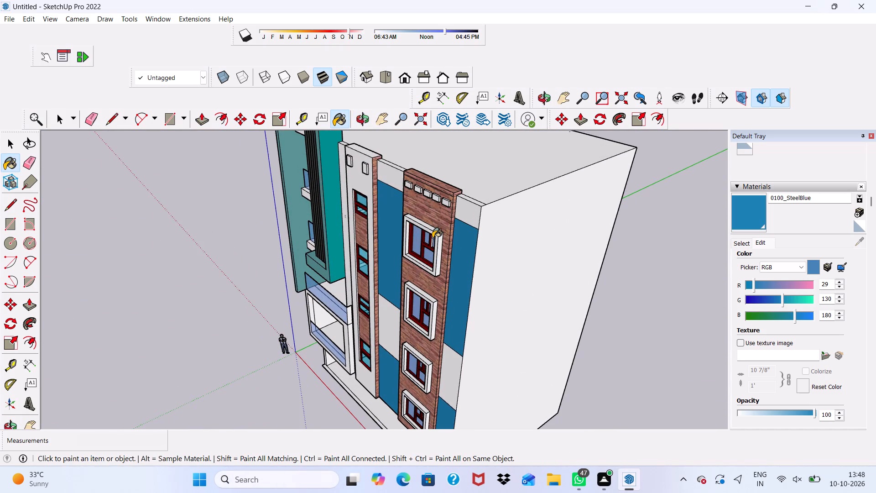
{"action": "key", "text": "space"}
Draw a thin rectangle about 2" high and 5' 11 5/8" wide across the lowest blue section between the stone-clad columns.
{"action": "scroll", "coordinate": [405, 241], "scroll_direction": "down", "scroll_amount": 5}
{"action": "middle_click_drag", "start_coordinate": [372, 267], "coordinate": [608, 214]}
{"action": "scroll", "coordinate": [479, 377], "scroll_direction": "up", "scroll_amount": 2}
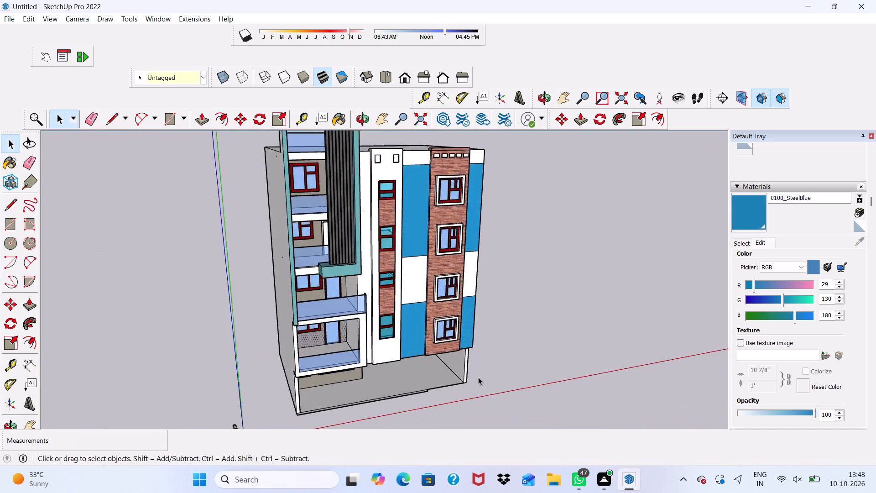
{"action": "scroll", "coordinate": [478, 377], "scroll_direction": "up", "scroll_amount": 4}
{"action": "scroll", "coordinate": [390, 269], "scroll_direction": "up", "scroll_amount": 5}
{"action": "middle_click_drag", "start_coordinate": [381, 283], "coordinate": [297, 236]}
{"action": "scroll", "coordinate": [297, 236], "scroll_direction": "up", "scroll_amount": 2}
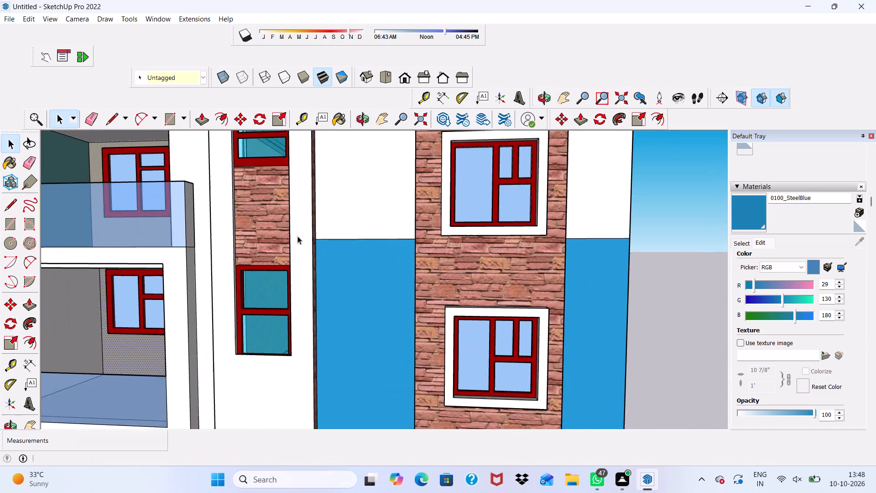
{"action": "scroll", "coordinate": [297, 236], "scroll_direction": "up", "scroll_amount": 2}
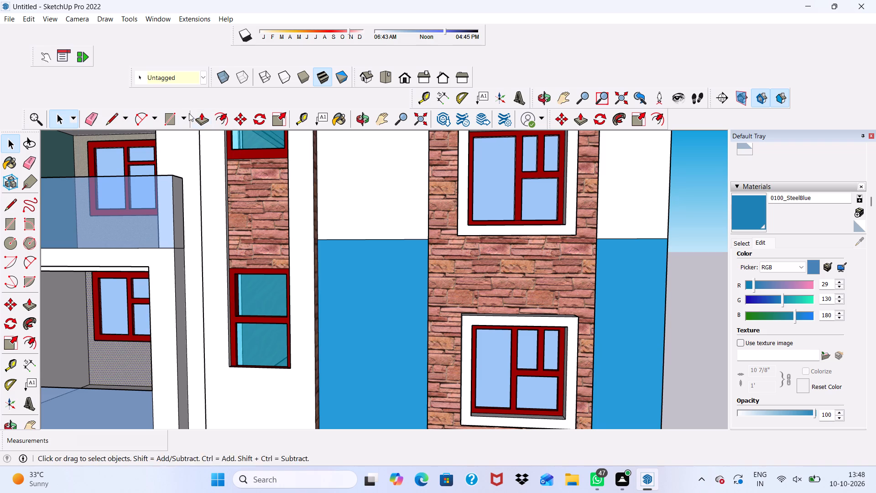
{"action": "left_click_drag", "start_coordinate": [166, 118], "coordinate": [179, 142]}
{"action": "scroll", "coordinate": [334, 273], "scroll_direction": "up", "scroll_amount": 3}
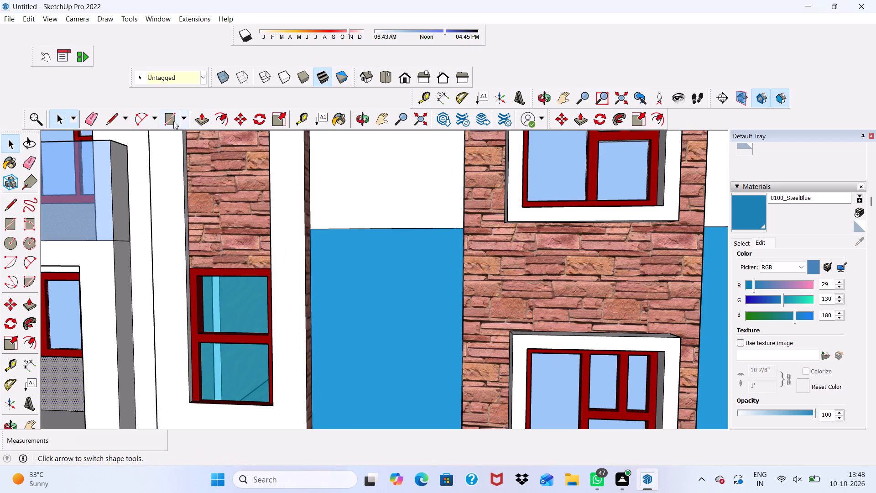
{"action": "left_click", "coordinate": [169, 111]}
{"action": "scroll", "coordinate": [323, 223], "scroll_direction": "up", "scroll_amount": 4}
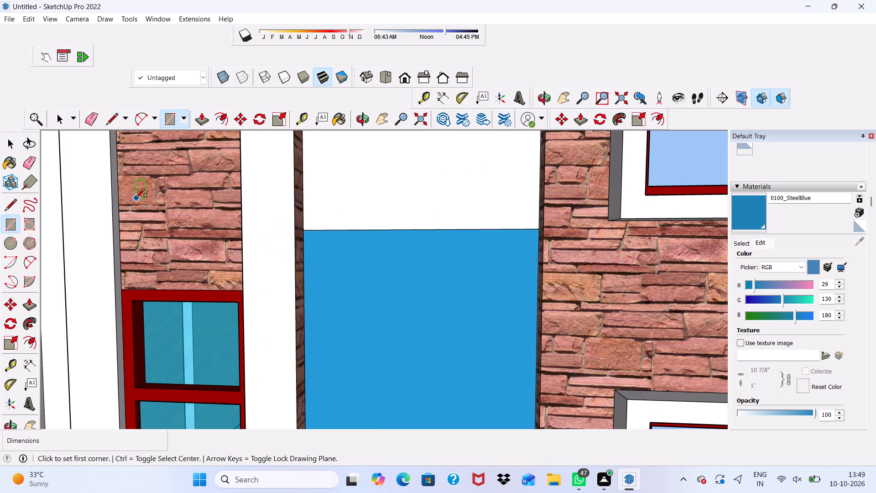
{"action": "scroll", "coordinate": [307, 274], "scroll_direction": "up", "scroll_amount": 6}
{"action": "left_click", "coordinate": [302, 259]}
{"action": "scroll", "coordinate": [302, 258], "scroll_direction": "down", "scroll_amount": 2}
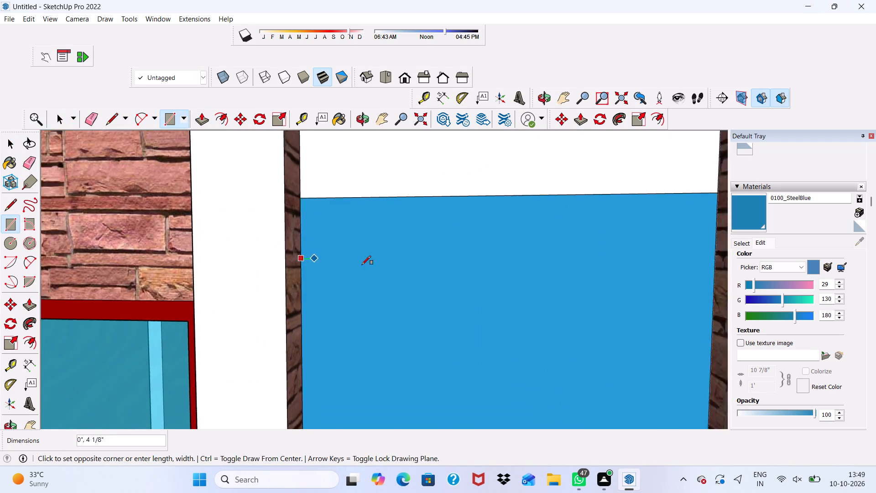
{"action": "scroll", "coordinate": [362, 265], "scroll_direction": "down", "scroll_amount": 8}
{"action": "middle_click_drag", "start_coordinate": [549, 279], "coordinate": [598, 266]}
{"action": "scroll", "coordinate": [598, 265], "scroll_direction": "up", "scroll_amount": 5}
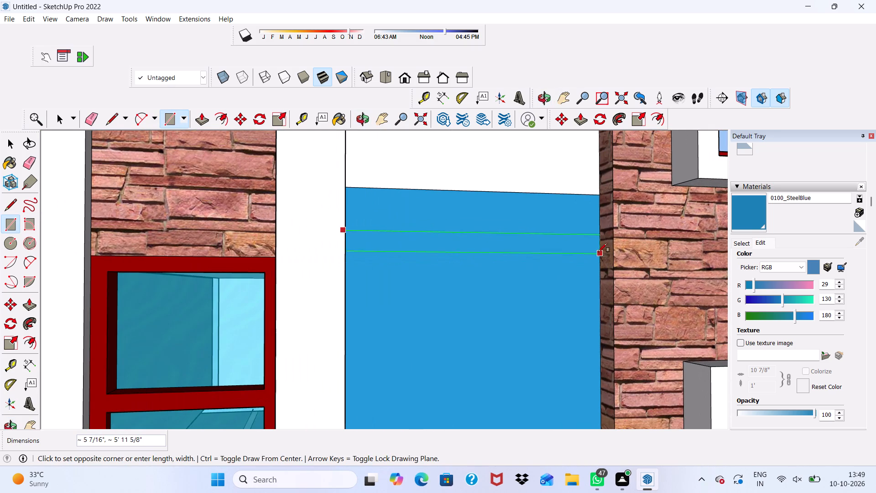
{"action": "left_click", "coordinate": [600, 242]}
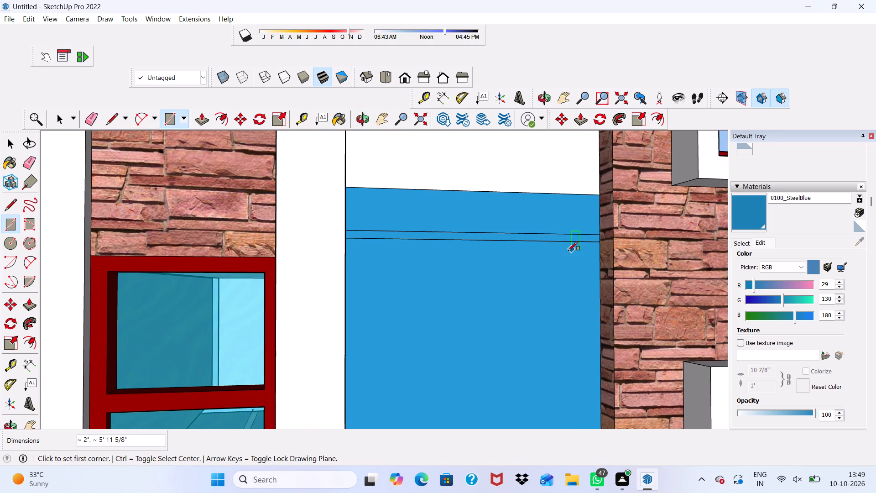
{"action": "scroll", "coordinate": [542, 240], "scroll_direction": "down", "scroll_amount": 2}
{"action": "key", "text": "space"}
Copy the thin band face 9" straight down on the blue section between the stone-clad columns.
{"action": "scroll", "coordinate": [511, 234], "scroll_direction": "up", "scroll_amount": 7}
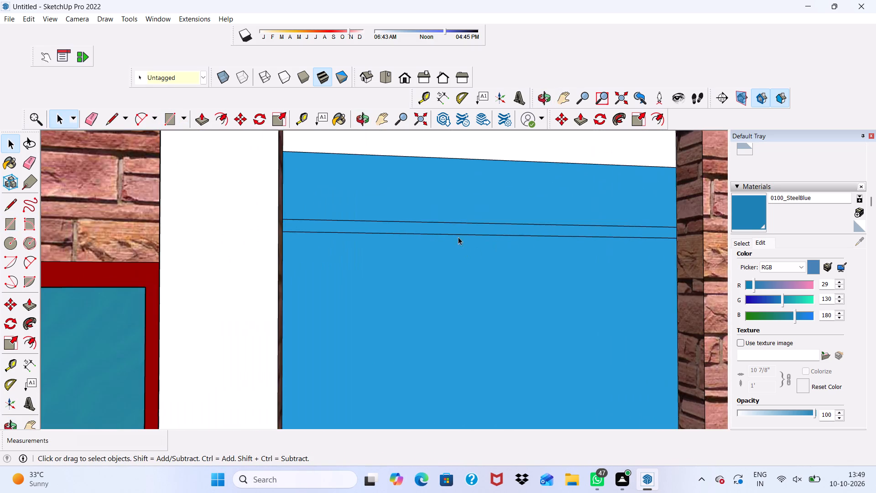
{"action": "scroll", "coordinate": [458, 237], "scroll_direction": "up", "scroll_amount": 2}
{"action": "left_click", "coordinate": [452, 226]}
{"action": "scroll", "coordinate": [341, 227], "scroll_direction": "down", "scroll_amount": 5}
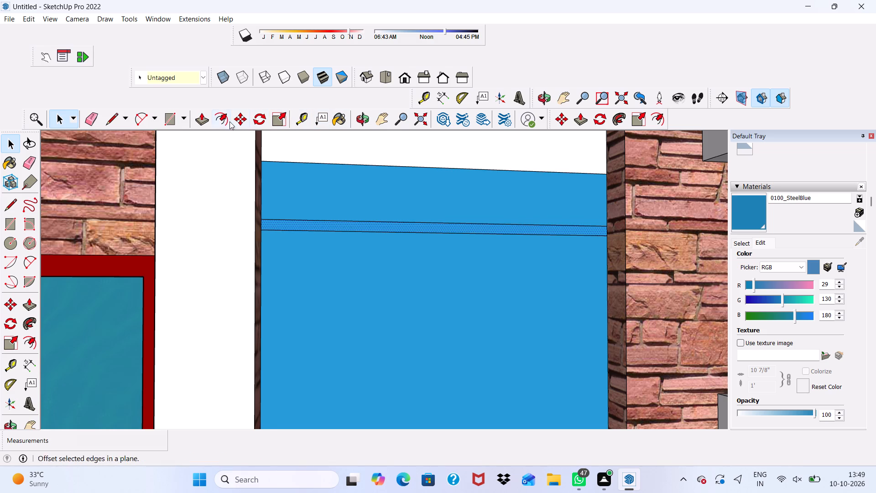
{"action": "scroll", "coordinate": [358, 242], "scroll_direction": "down", "scroll_amount": 7}
{"action": "middle_click_drag", "start_coordinate": [423, 242], "coordinate": [355, 303]}
{"action": "scroll", "coordinate": [364, 261], "scroll_direction": "up", "scroll_amount": 6}
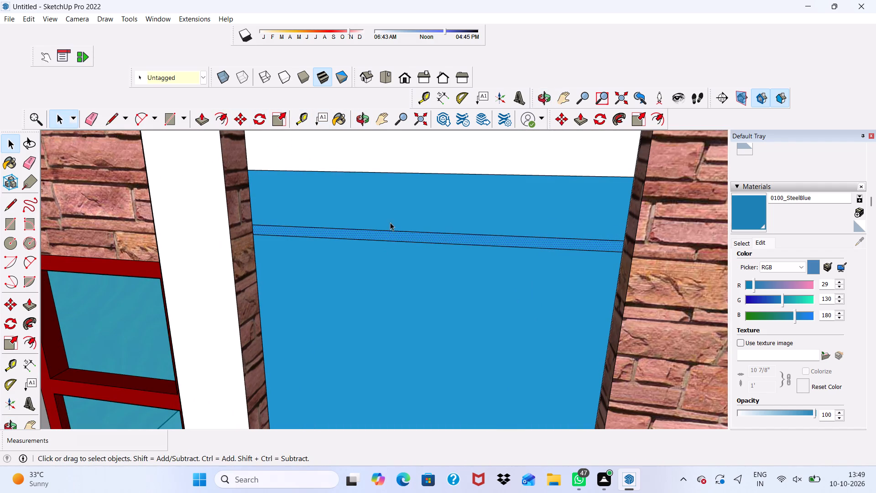
{"action": "left_click", "coordinate": [387, 234]}
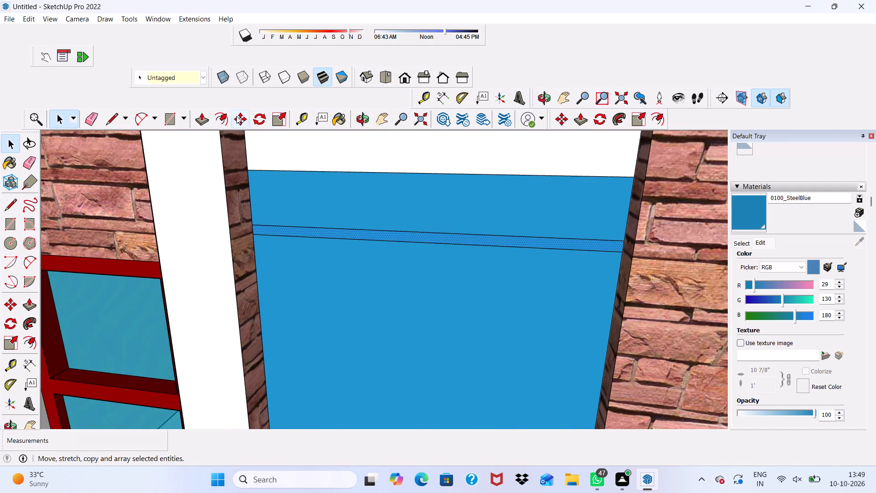
{"action": "left_click", "coordinate": [236, 116]}
{"action": "left_click", "coordinate": [373, 236]}
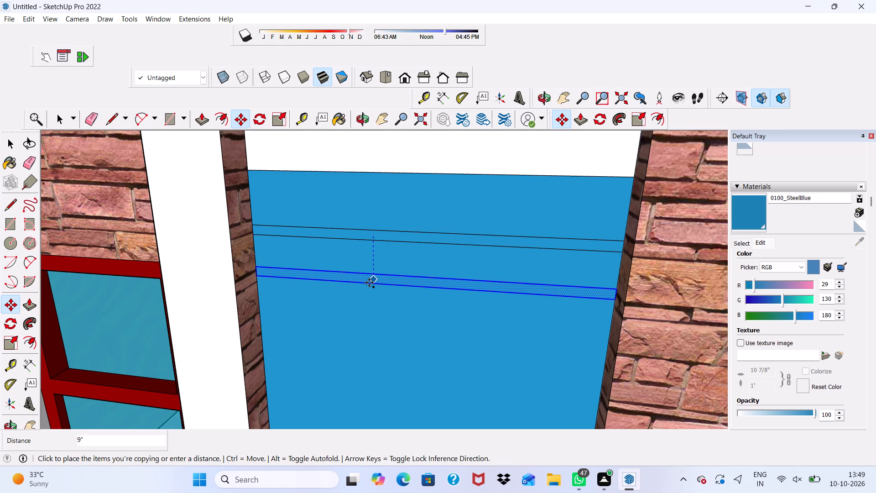
{"action": "double_click", "coordinate": [369, 283]}
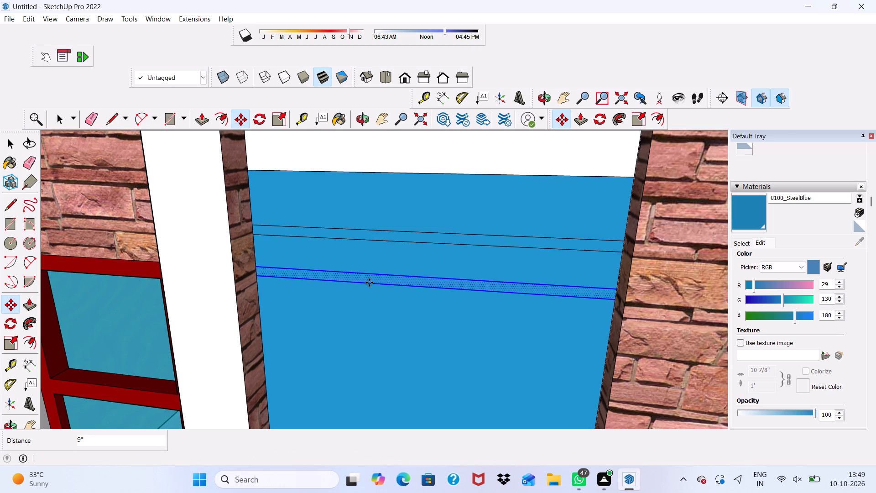
Array the copied band 25 times down the strip at the same spacing, and leave the Move tool.
{"action": "key", "text": "shift+asterisk"}
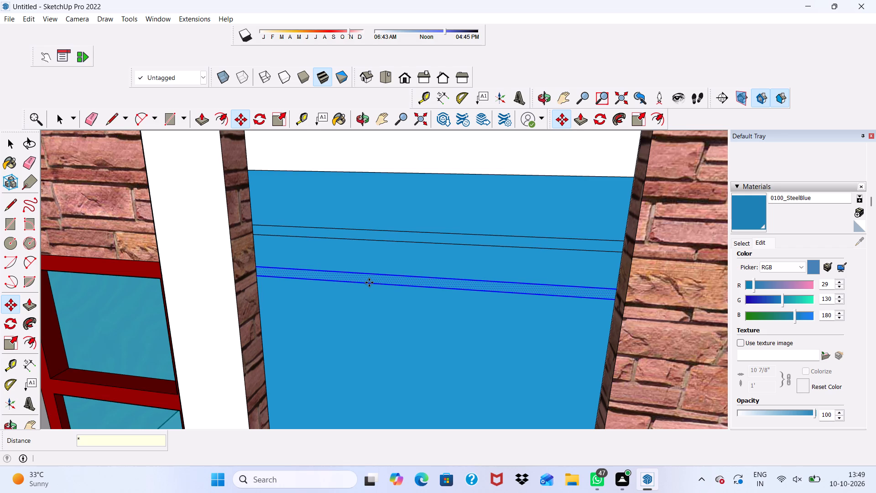
{"action": "key", "text": "6"}
{"action": "key", "text": "BackSpace"}
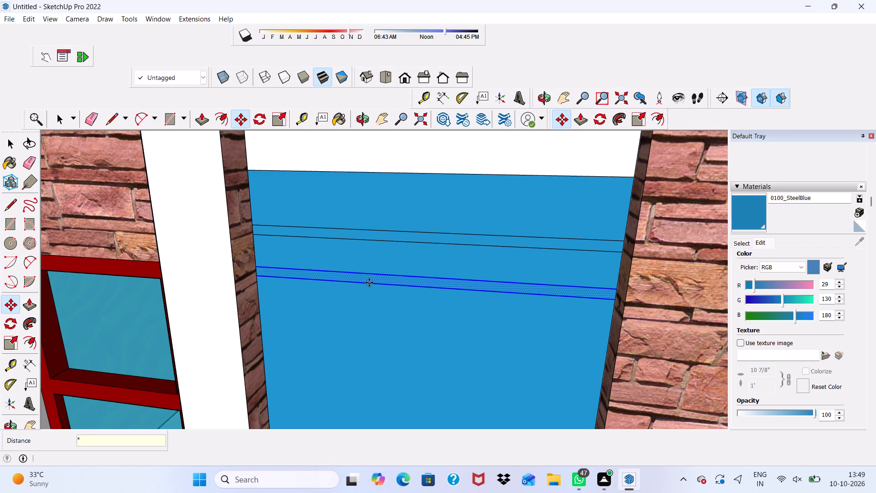
{"action": "type", "text": "250"}
{"action": "key", "text": "BackSpace"}
{"action": "key", "text": "Return"}
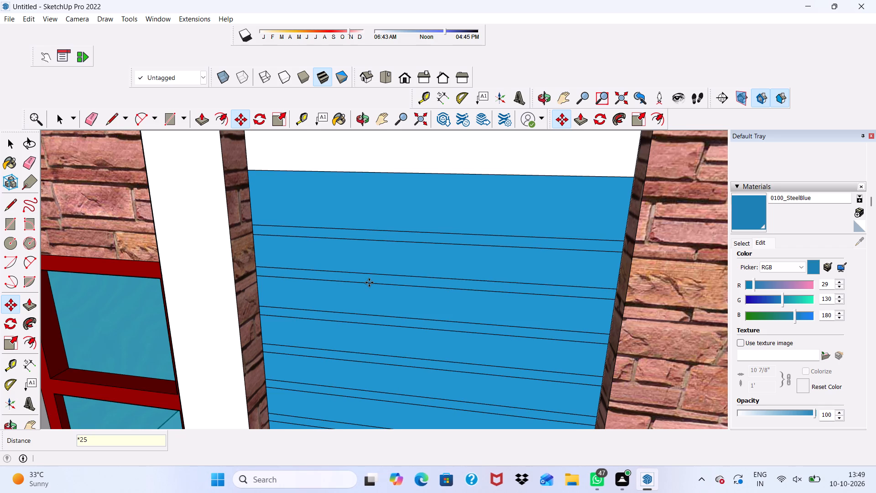
{"action": "scroll", "coordinate": [361, 300], "scroll_direction": "down", "scroll_amount": 16}
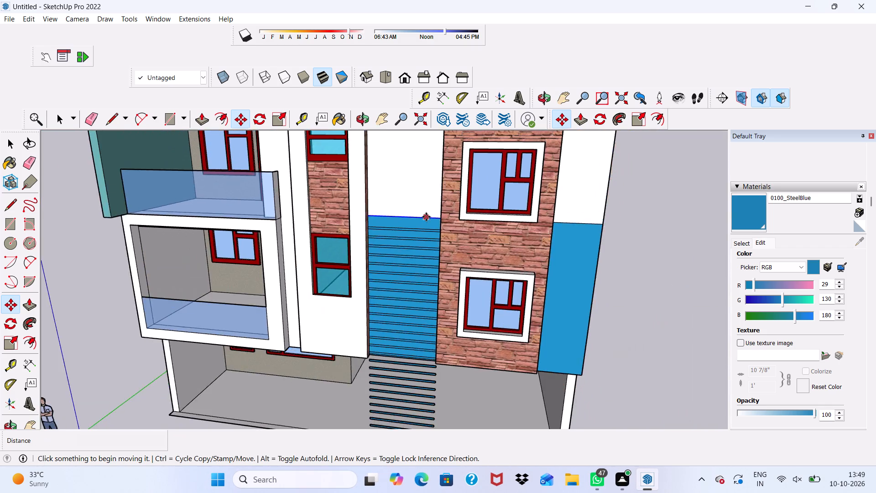
{"action": "scroll", "coordinate": [426, 217], "scroll_direction": "down", "scroll_amount": 4}
{"action": "scroll", "coordinate": [417, 387], "scroll_direction": "up", "scroll_amount": 17}
{"action": "scroll", "coordinate": [290, 302], "scroll_direction": "down", "scroll_amount": 4}
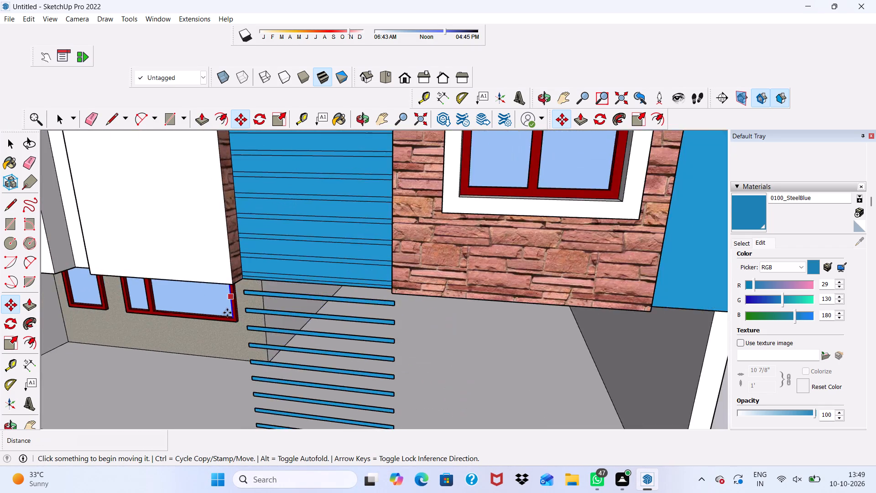
{"action": "scroll", "coordinate": [227, 313], "scroll_direction": "down", "scroll_amount": 5}
{"action": "scroll", "coordinate": [448, 138], "scroll_direction": "up", "scroll_amount": 5}
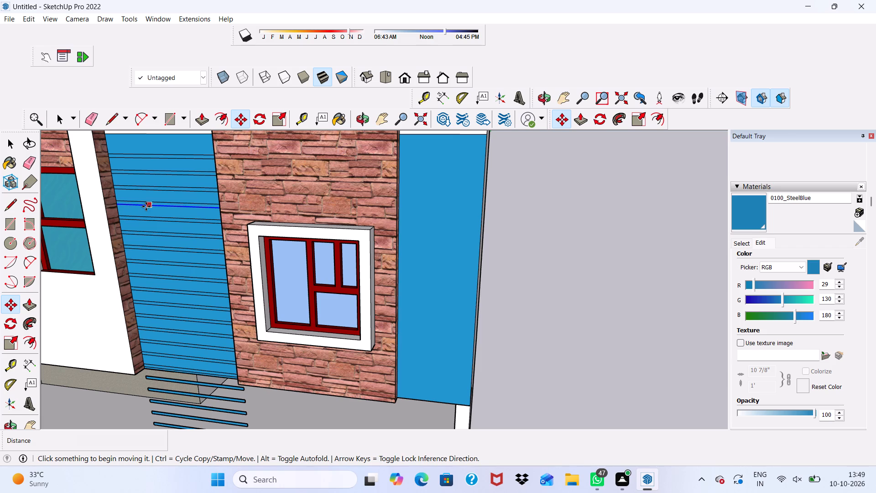
{"action": "key", "text": "space"}
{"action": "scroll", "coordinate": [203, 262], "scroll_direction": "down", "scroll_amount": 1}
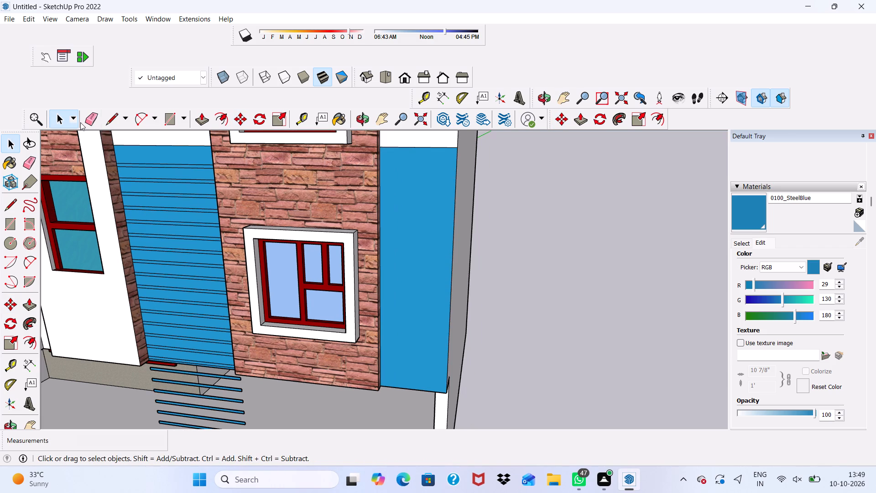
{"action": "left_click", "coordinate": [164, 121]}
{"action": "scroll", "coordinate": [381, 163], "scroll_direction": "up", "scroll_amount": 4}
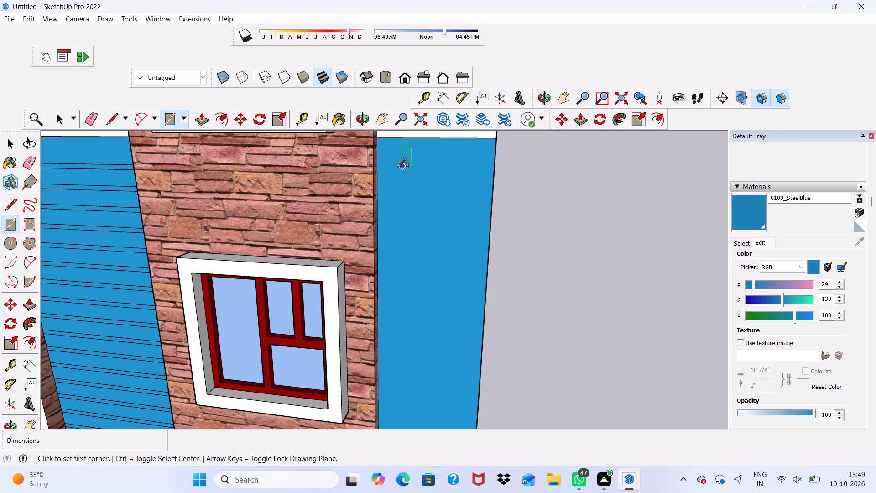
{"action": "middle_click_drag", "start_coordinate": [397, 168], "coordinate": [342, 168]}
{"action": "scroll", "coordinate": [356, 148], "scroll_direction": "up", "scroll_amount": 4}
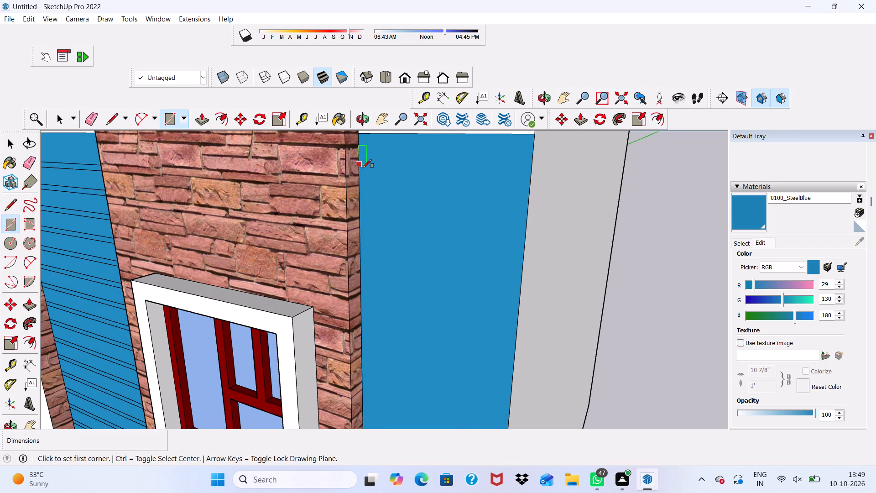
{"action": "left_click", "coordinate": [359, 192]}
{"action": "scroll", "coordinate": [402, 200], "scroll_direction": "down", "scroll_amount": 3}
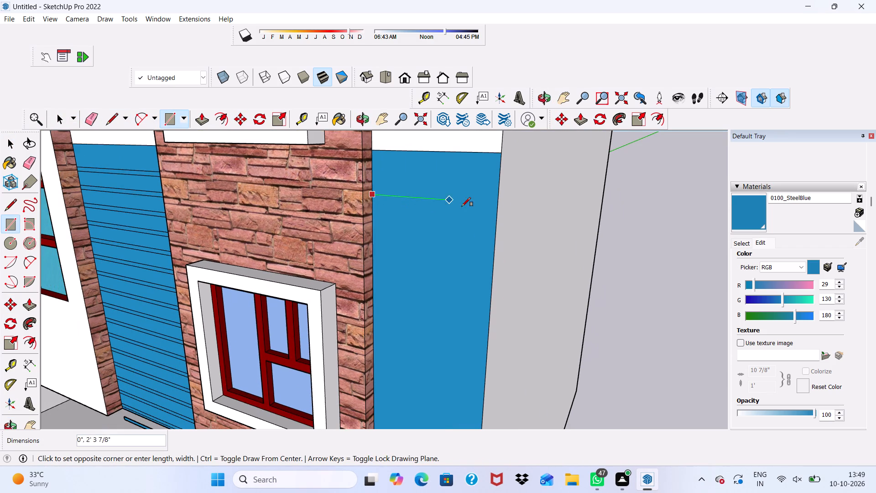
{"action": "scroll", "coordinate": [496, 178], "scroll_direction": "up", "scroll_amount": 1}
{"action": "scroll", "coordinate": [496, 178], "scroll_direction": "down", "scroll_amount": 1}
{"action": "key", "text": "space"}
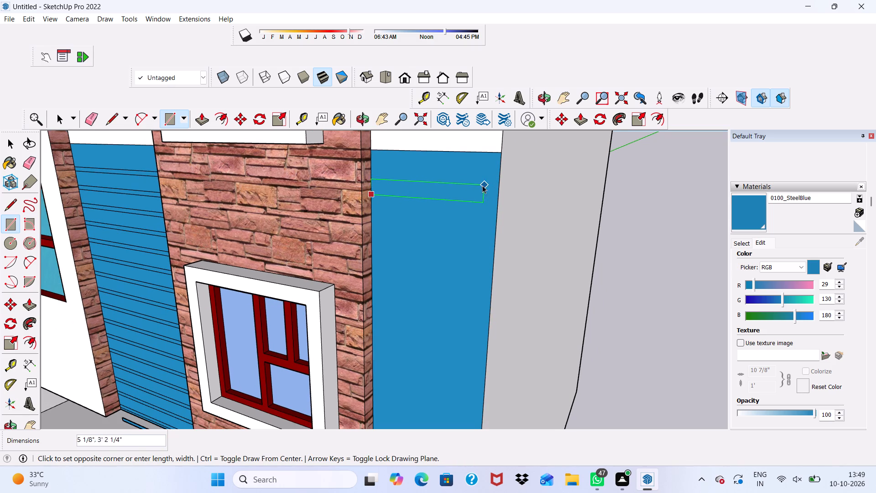
Draw a thin rectangle about 3' 7" wide across the outer strip's lowest blue section, near its upper edge.
{"action": "left_click", "coordinate": [168, 113]}
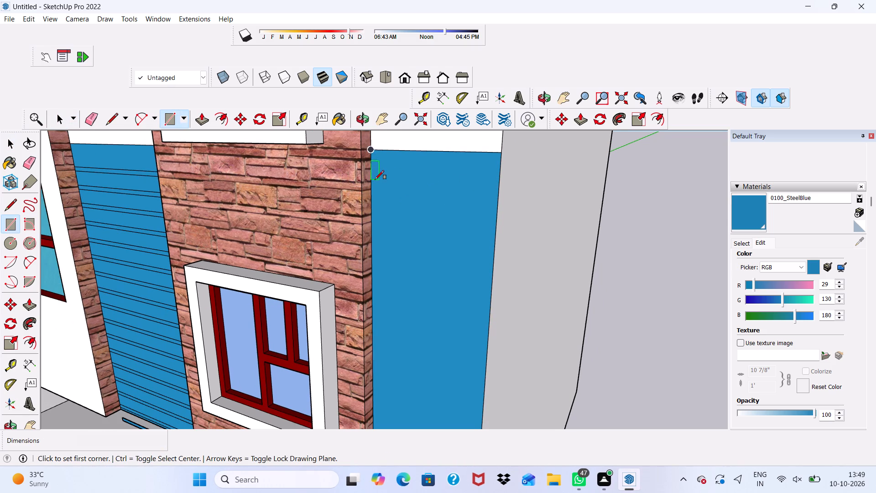
{"action": "left_click", "coordinate": [371, 184]}
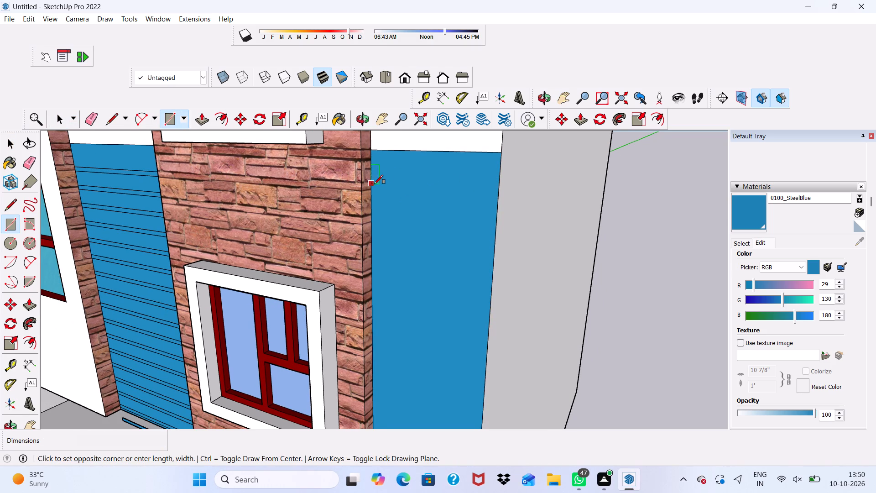
{"action": "scroll", "coordinate": [412, 188], "scroll_direction": "down", "scroll_amount": 2}
{"action": "scroll", "coordinate": [481, 202], "scroll_direction": "up", "scroll_amount": 2}
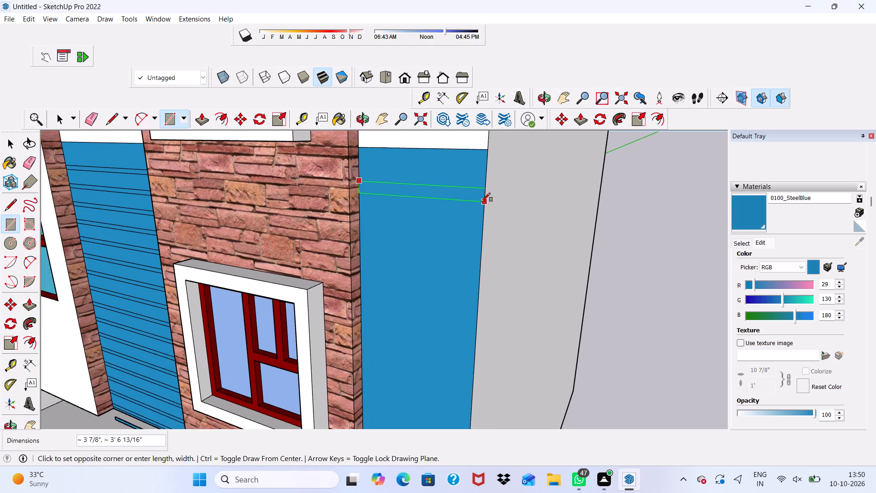
{"action": "scroll", "coordinate": [481, 202], "scroll_direction": "up", "scroll_amount": 1}
{"action": "left_click", "coordinate": [484, 195]}
{"action": "key", "text": "space"}
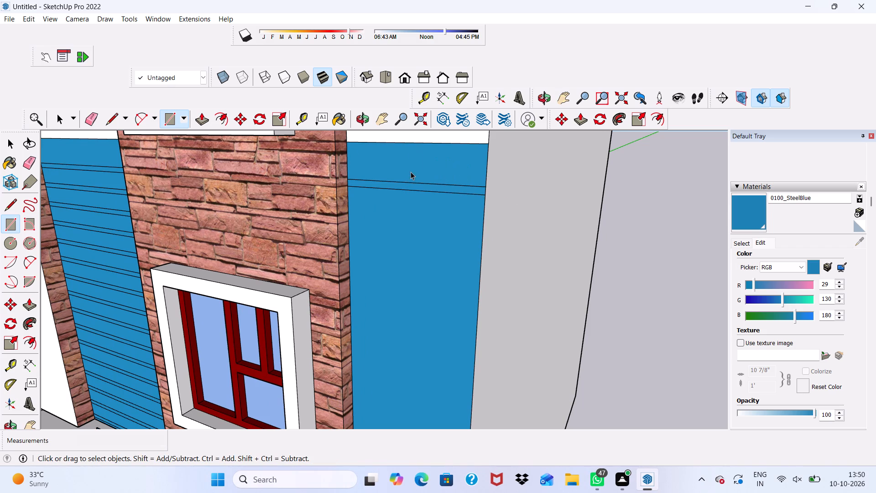
Copy the thin band with its edges about 6 5/8" straight down on the outer strip's lowest blue section.
{"action": "double_click", "coordinate": [394, 187]}
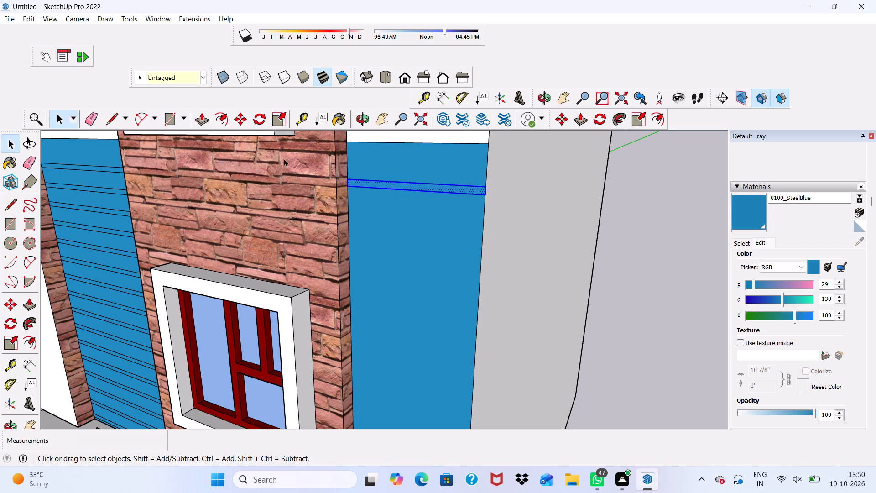
{"action": "left_click", "coordinate": [243, 120]}
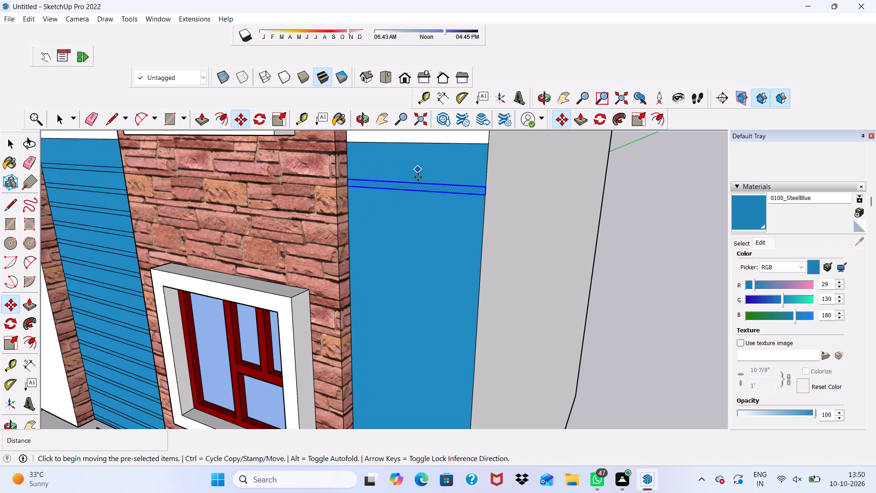
{"action": "double_click", "coordinate": [405, 185]}
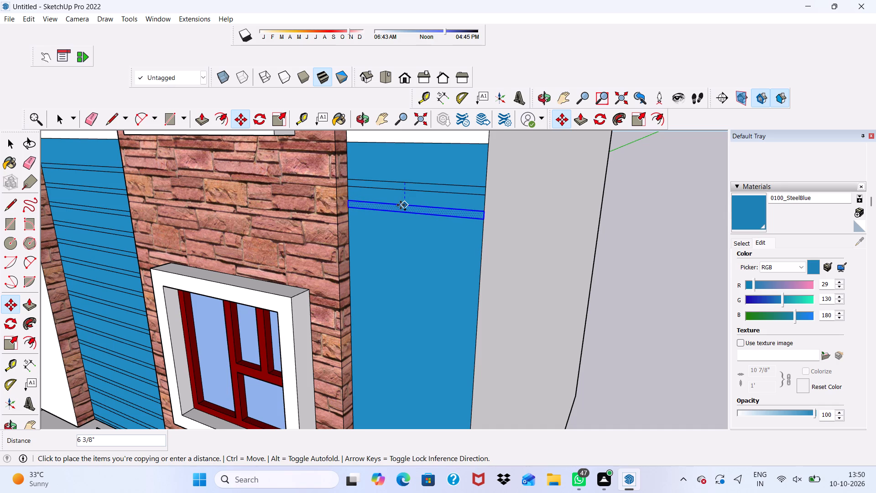
{"action": "double_click", "coordinate": [400, 206]}
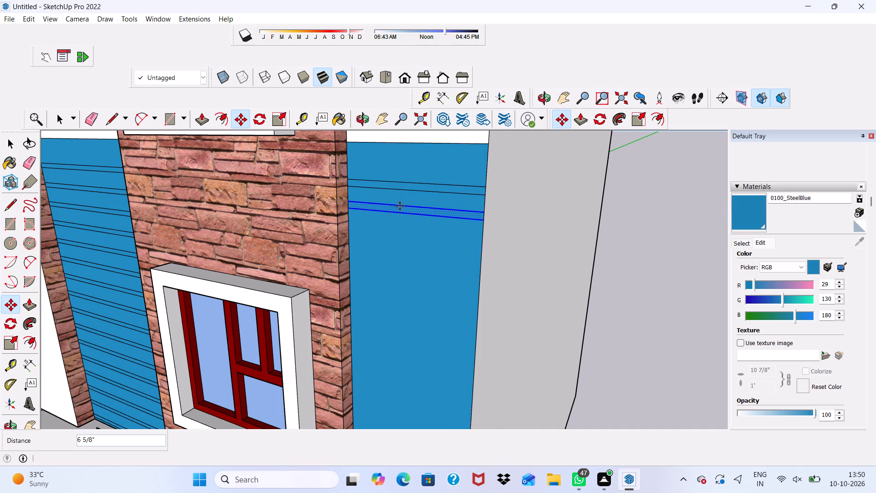
Array the copied band 20 times down the outer strip's lowest blue section at the same spacing, and leave the Move tool.
{"action": "key", "text": "shift+asterisk"}
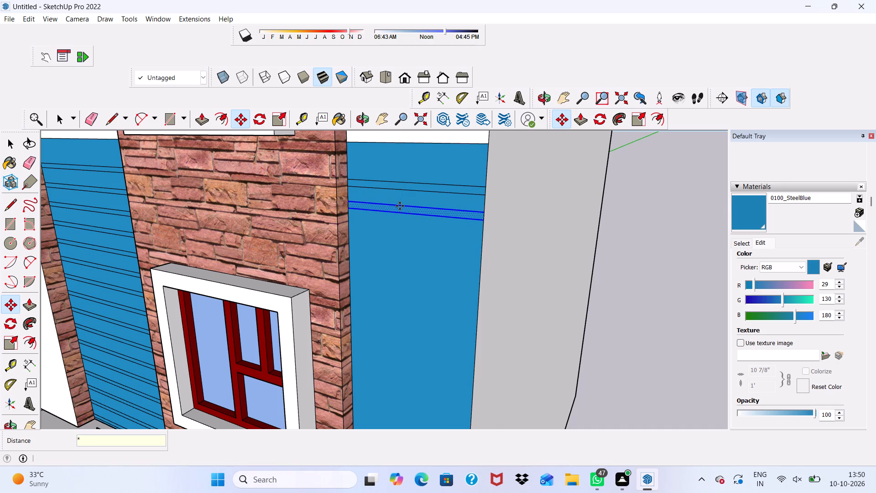
{"action": "key", "text": "3"}
{"action": "key", "text": "BackSpace"}
{"action": "type", "text": "20"}
{"action": "key", "text": "Return"}
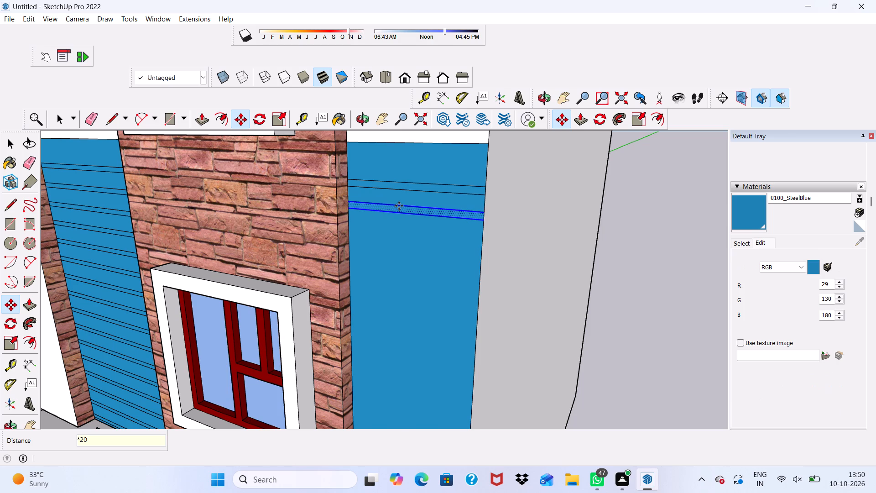
{"action": "scroll", "coordinate": [381, 211], "scroll_direction": "down", "scroll_amount": 3}
{"action": "scroll", "coordinate": [412, 188], "scroll_direction": "up", "scroll_amount": 1}
{"action": "scroll", "coordinate": [406, 201], "scroll_direction": "down", "scroll_amount": 5}
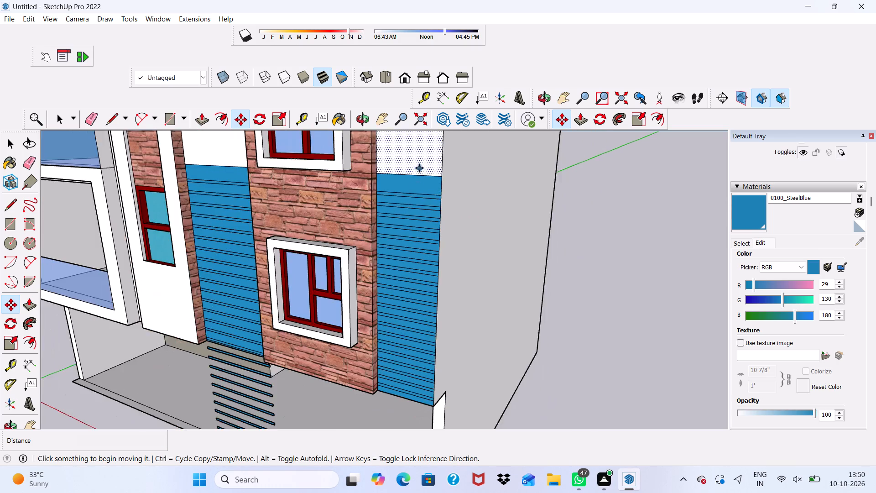
{"action": "scroll", "coordinate": [419, 168], "scroll_direction": "down", "scroll_amount": 4}
{"action": "scroll", "coordinate": [432, 294], "scroll_direction": "up", "scroll_amount": 4}
{"action": "key", "text": "space"}
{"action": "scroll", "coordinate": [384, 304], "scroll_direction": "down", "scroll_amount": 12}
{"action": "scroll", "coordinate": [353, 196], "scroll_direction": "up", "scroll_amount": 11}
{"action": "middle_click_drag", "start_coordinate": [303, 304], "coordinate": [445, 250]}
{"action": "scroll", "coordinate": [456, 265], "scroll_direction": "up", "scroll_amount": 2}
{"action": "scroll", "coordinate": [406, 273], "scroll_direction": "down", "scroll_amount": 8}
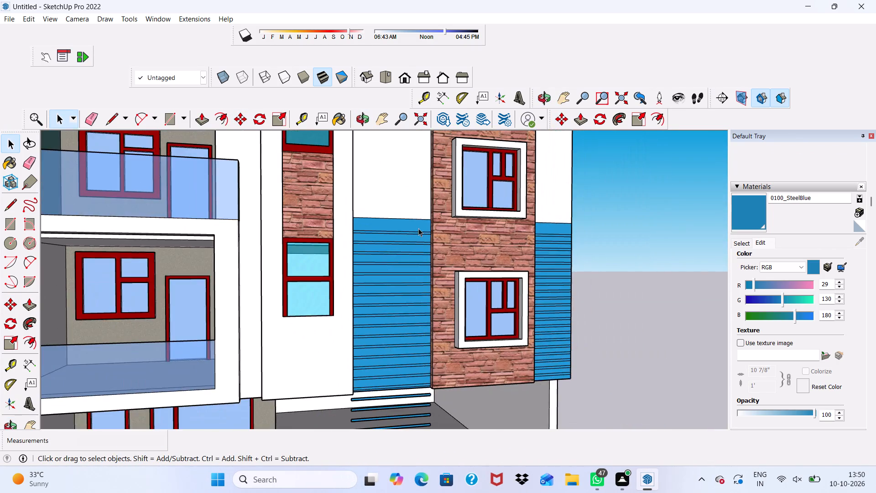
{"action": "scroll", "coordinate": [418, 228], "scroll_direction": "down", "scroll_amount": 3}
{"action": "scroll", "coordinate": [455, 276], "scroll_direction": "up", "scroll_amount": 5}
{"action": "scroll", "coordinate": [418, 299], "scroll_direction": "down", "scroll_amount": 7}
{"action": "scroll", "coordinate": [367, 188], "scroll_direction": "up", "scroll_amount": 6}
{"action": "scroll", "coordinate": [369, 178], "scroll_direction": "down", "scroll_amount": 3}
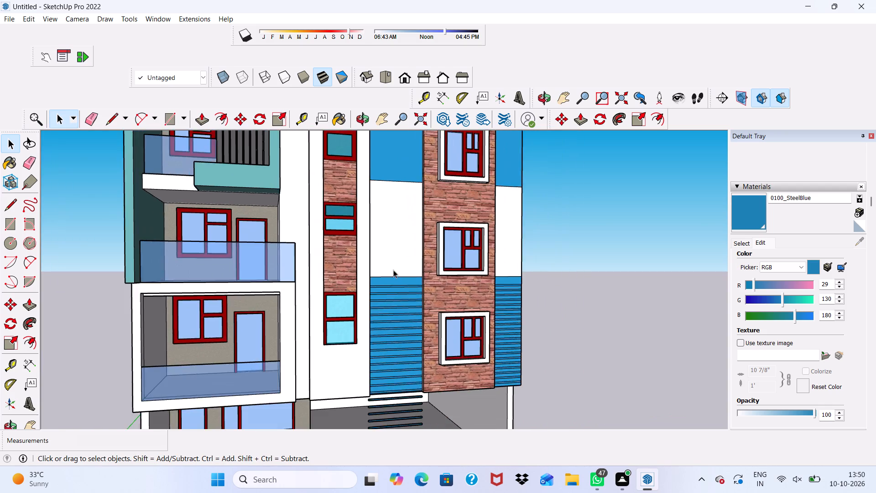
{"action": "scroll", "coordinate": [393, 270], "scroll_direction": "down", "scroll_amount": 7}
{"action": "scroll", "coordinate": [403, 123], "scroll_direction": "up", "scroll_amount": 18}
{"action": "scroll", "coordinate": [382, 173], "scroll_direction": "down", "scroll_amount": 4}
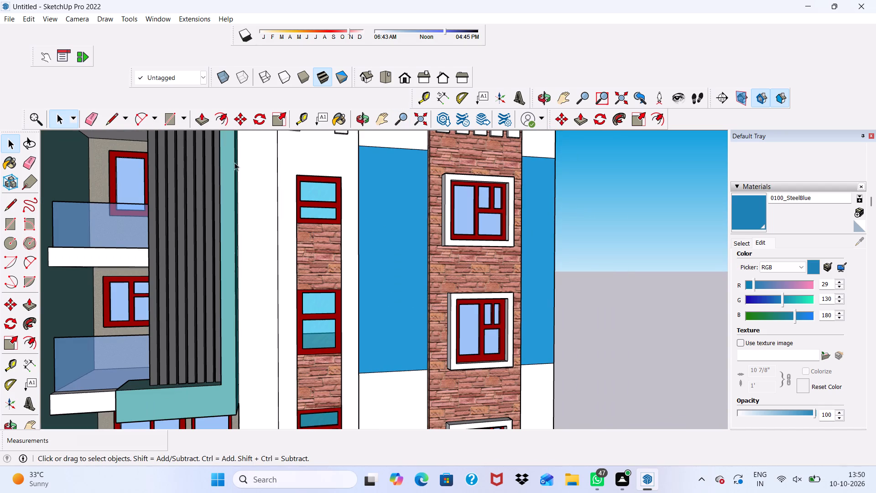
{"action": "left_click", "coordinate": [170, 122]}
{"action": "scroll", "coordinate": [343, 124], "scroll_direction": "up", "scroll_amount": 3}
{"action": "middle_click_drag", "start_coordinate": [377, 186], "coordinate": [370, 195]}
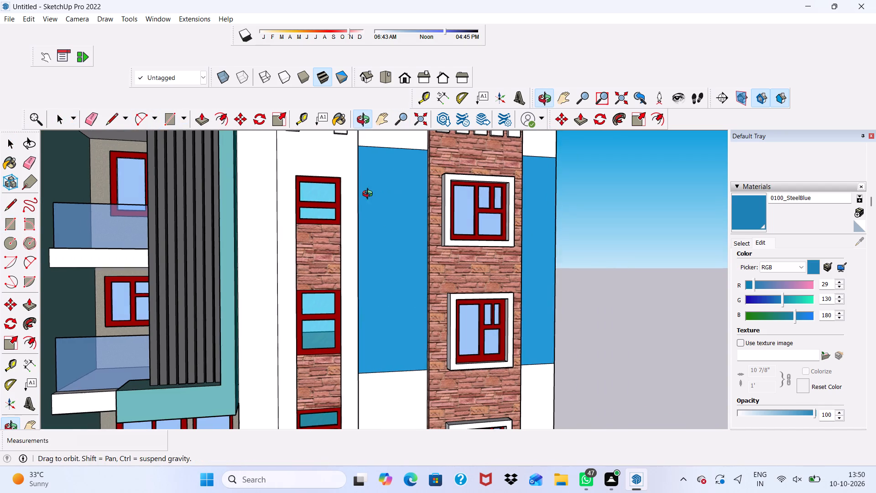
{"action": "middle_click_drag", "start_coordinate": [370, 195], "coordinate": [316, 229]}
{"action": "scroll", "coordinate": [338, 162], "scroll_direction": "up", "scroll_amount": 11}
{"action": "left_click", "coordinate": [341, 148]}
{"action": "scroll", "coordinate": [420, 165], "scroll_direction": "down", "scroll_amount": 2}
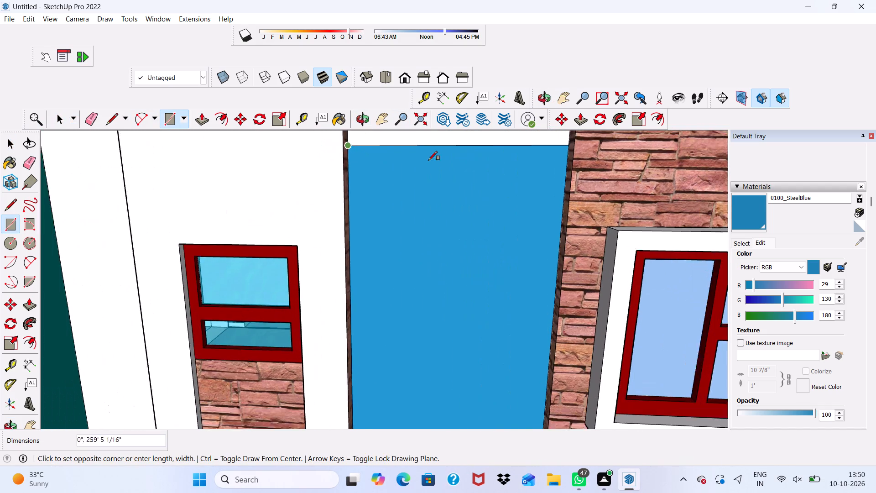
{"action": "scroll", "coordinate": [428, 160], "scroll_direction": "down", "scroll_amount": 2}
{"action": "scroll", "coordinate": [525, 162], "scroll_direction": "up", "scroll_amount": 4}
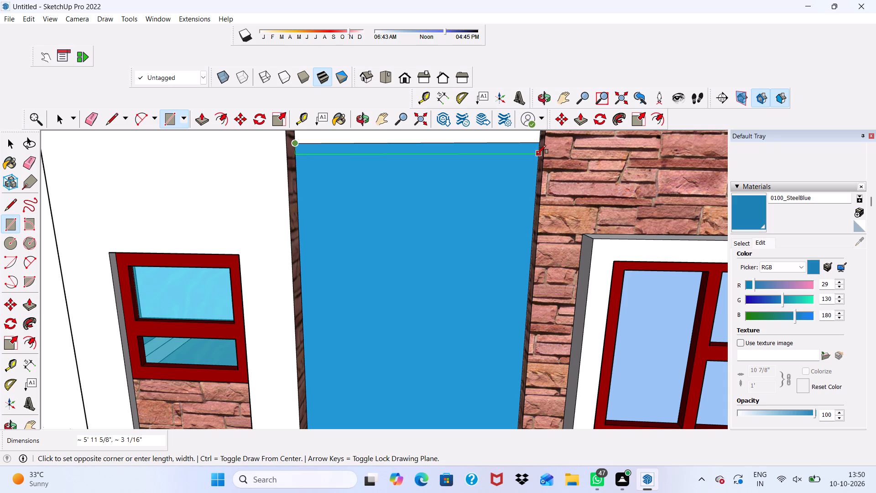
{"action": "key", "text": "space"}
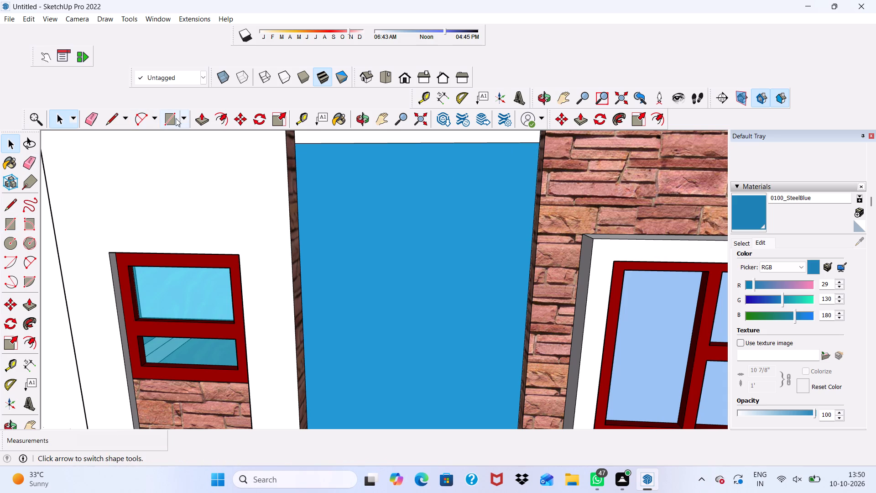
Draw a thin rectangle about 2" high and 5' 11 5/8" wide across the upper blue section between the stone-clad columns, near its upper edge.
{"action": "left_click", "coordinate": [175, 119]}
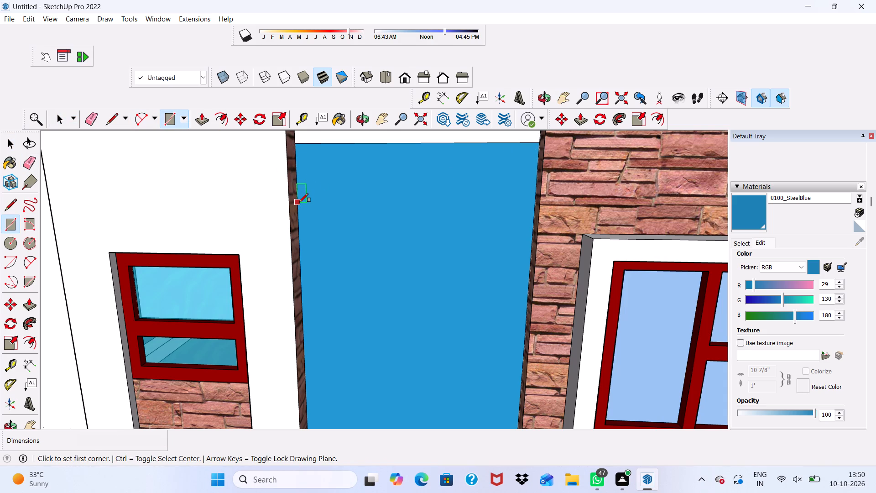
{"action": "left_click", "coordinate": [299, 202]}
{"action": "scroll", "coordinate": [348, 233], "scroll_direction": "down", "scroll_amount": 7}
{"action": "middle_click_drag", "start_coordinate": [417, 219], "coordinate": [501, 242]}
{"action": "scroll", "coordinate": [474, 246], "scroll_direction": "up", "scroll_amount": 10}
{"action": "scroll", "coordinate": [483, 201], "scroll_direction": "up", "scroll_amount": 3}
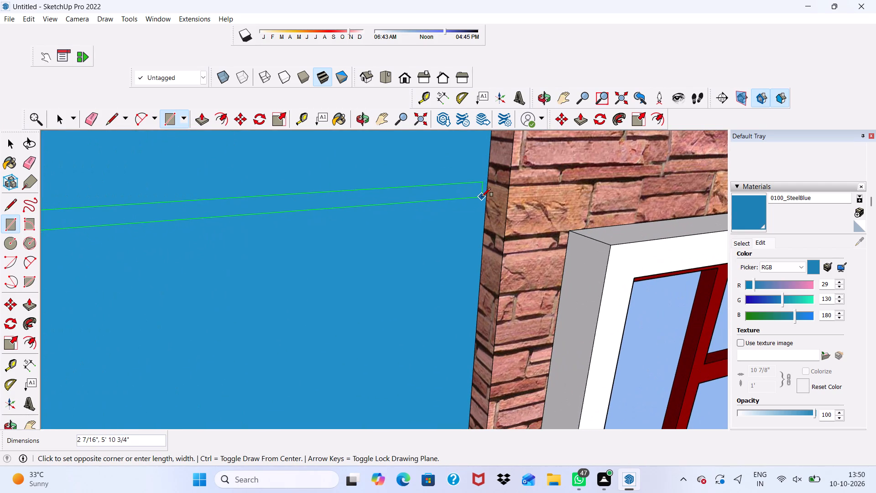
{"action": "left_click", "coordinate": [487, 194]}
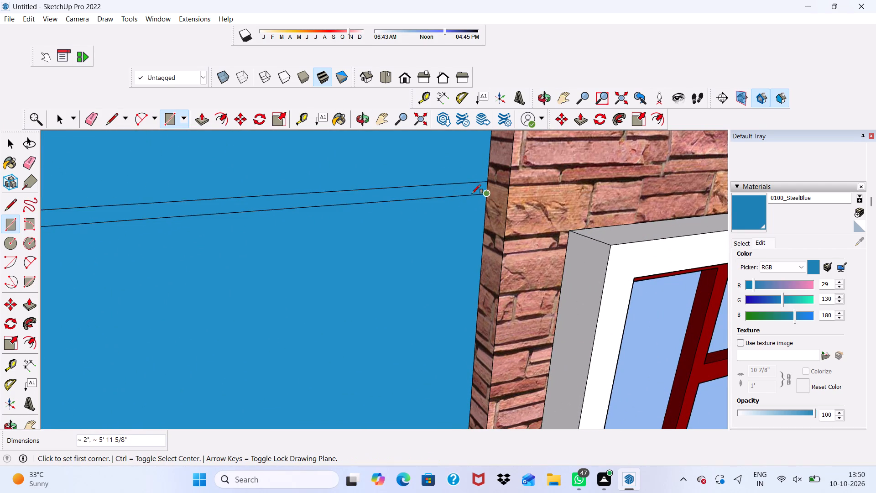
{"action": "scroll", "coordinate": [361, 202], "scroll_direction": "down", "scroll_amount": 3}
{"action": "key", "text": "space"}
Copy the thin band with its edges about 11 3/4" straight down on the upper blue section between the stone-clad columns.
{"action": "scroll", "coordinate": [261, 233], "scroll_direction": "down", "scroll_amount": 10}
{"action": "middle_click_drag", "start_coordinate": [265, 252], "coordinate": [262, 251]}
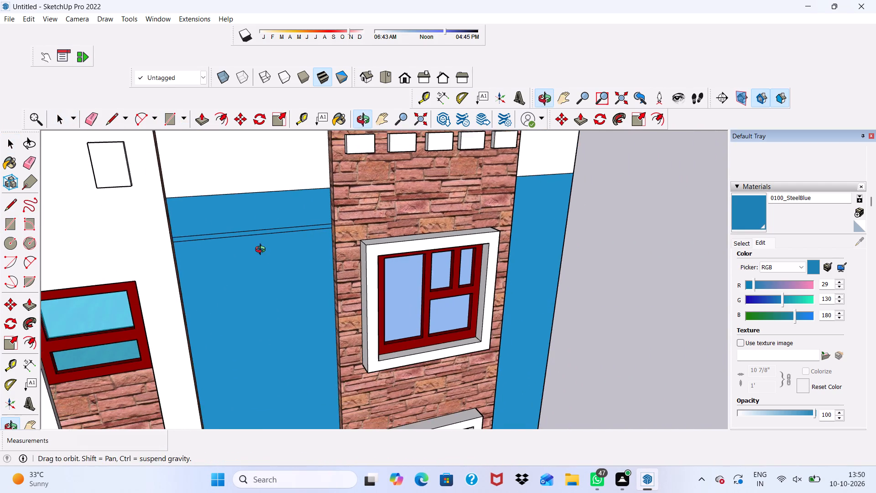
{"action": "middle_click_drag", "start_coordinate": [262, 251], "coordinate": [220, 223]}
{"action": "scroll", "coordinate": [229, 220], "scroll_direction": "up", "scroll_amount": 5}
{"action": "double_click", "coordinate": [274, 229]}
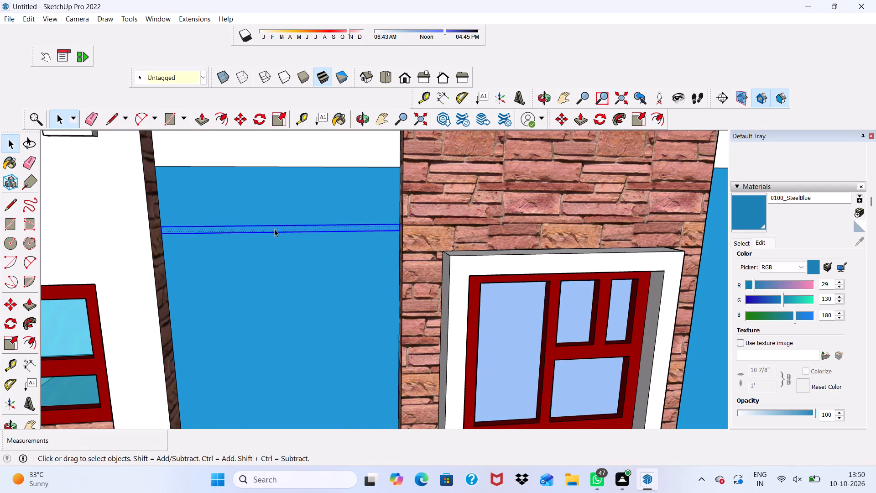
{"action": "left_click", "coordinate": [240, 118]}
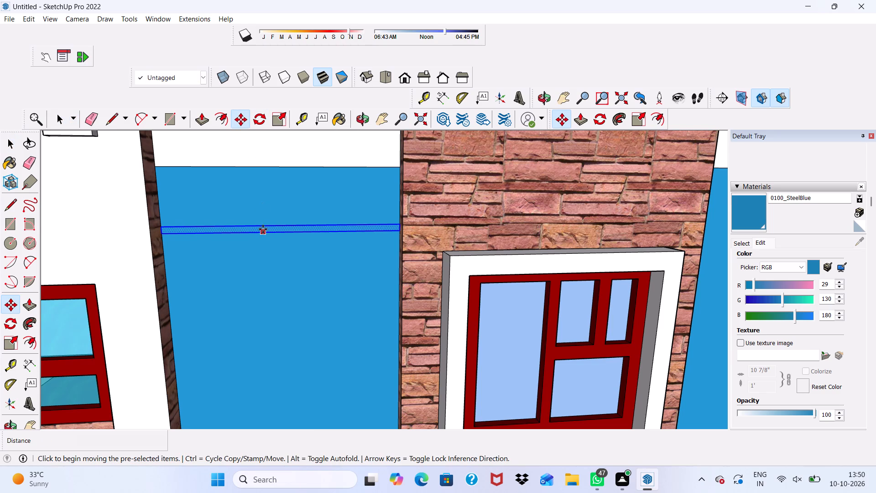
{"action": "left_click", "coordinate": [263, 229]}
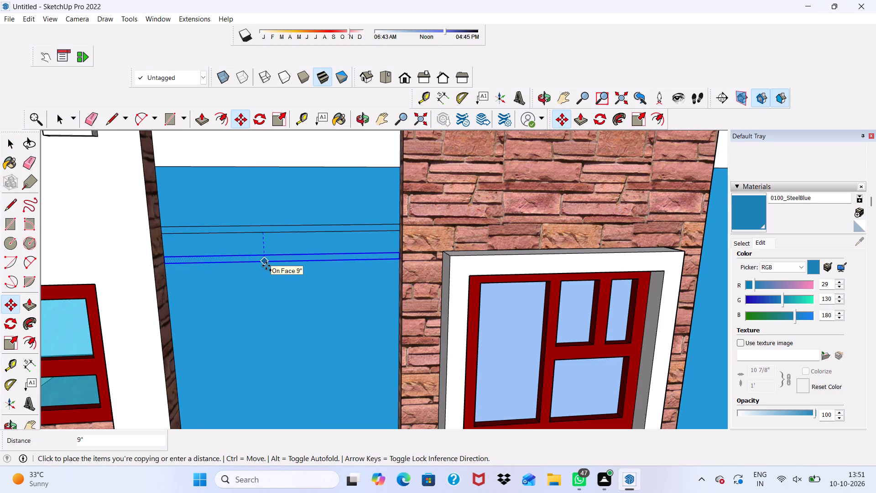
{"action": "double_click", "coordinate": [266, 270]}
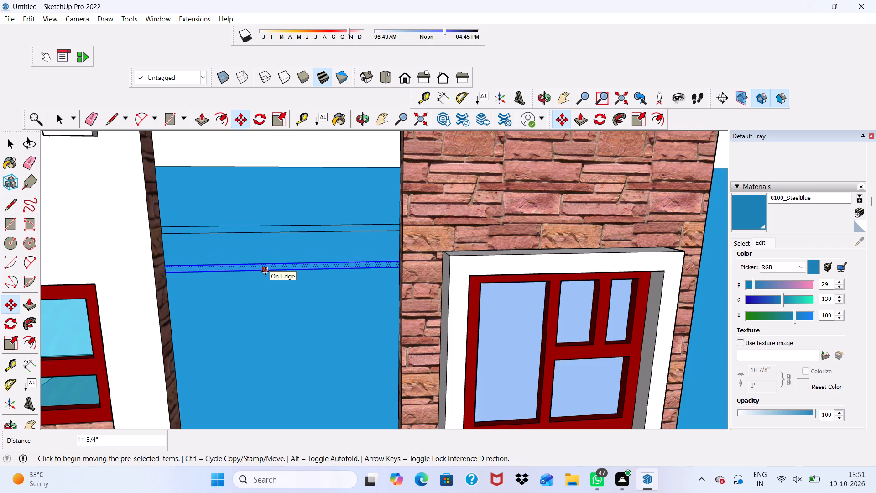
Array the copied band 20 times down the upper blue section at the same spacing.
{"action": "key", "text": "shift+asterisk"}
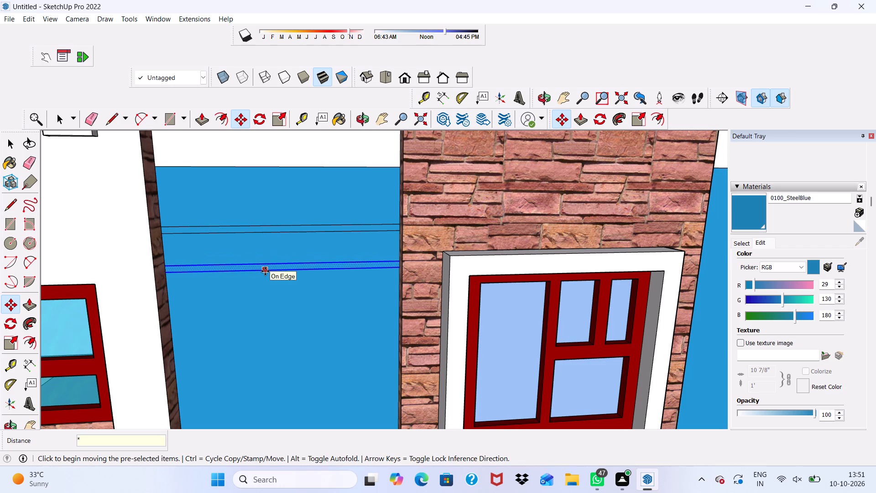
{"action": "type", "text": "20"}
{"action": "key", "text": "Return"}
Draw a thin rectangle about 1 1/4" high and 3' 7" wide across the outer strip's upper blue section, near its upper edge.
{"action": "scroll", "coordinate": [283, 291], "scroll_direction": "down", "scroll_amount": 6}
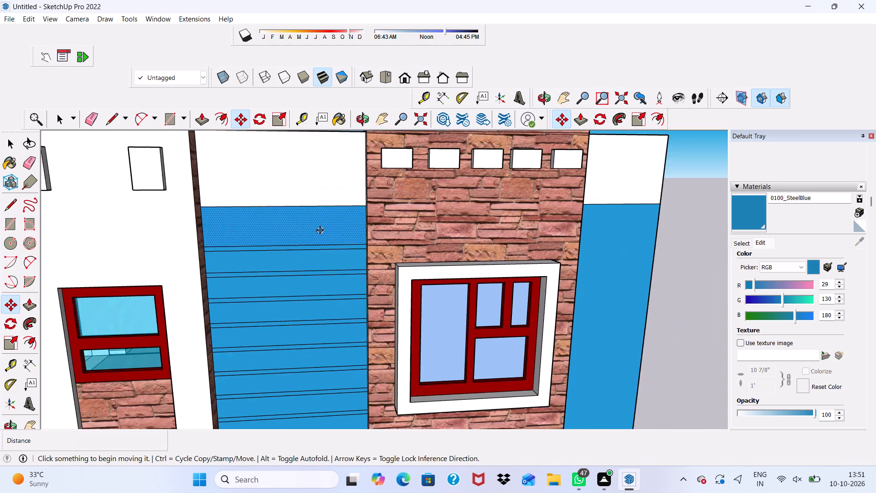
{"action": "scroll", "coordinate": [320, 230], "scroll_direction": "down", "scroll_amount": 16}
{"action": "scroll", "coordinate": [365, 328], "scroll_direction": "up", "scroll_amount": 6}
{"action": "scroll", "coordinate": [392, 164], "scroll_direction": "up", "scroll_amount": 6}
{"action": "scroll", "coordinate": [394, 172], "scroll_direction": "down", "scroll_amount": 11}
{"action": "scroll", "coordinate": [240, 186], "scroll_direction": "up", "scroll_amount": 1}
{"action": "scroll", "coordinate": [197, 182], "scroll_direction": "up", "scroll_amount": 4}
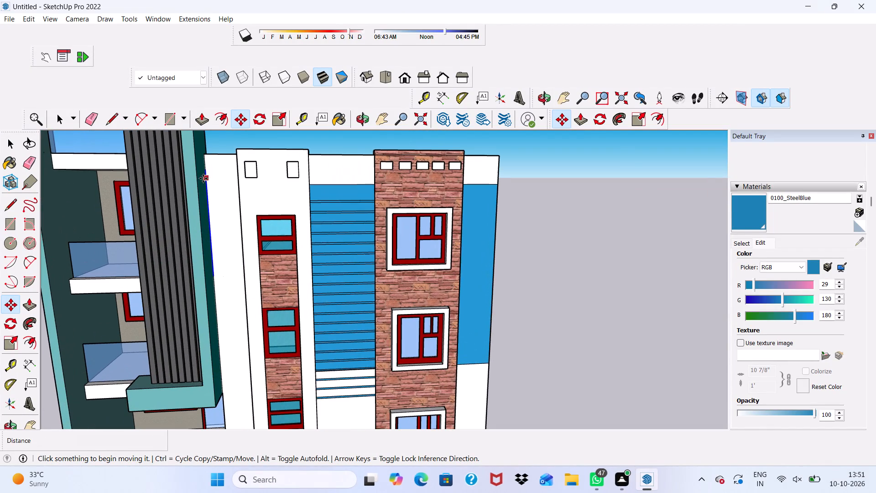
{"action": "left_click", "coordinate": [171, 118]}
{"action": "scroll", "coordinate": [457, 219], "scroll_direction": "up", "scroll_amount": 3}
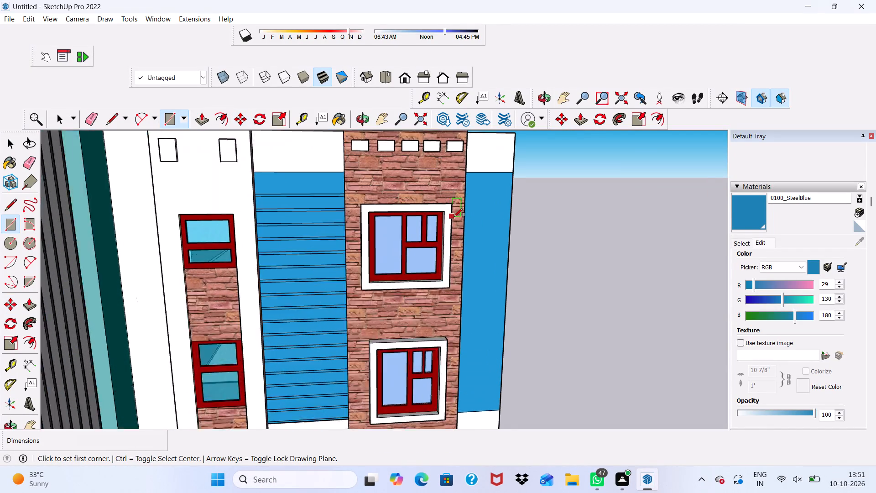
{"action": "scroll", "coordinate": [454, 217], "scroll_direction": "up", "scroll_amount": 2}
{"action": "middle_click_drag", "start_coordinate": [454, 216], "coordinate": [355, 246]}
{"action": "scroll", "coordinate": [454, 201], "scroll_direction": "up", "scroll_amount": 11}
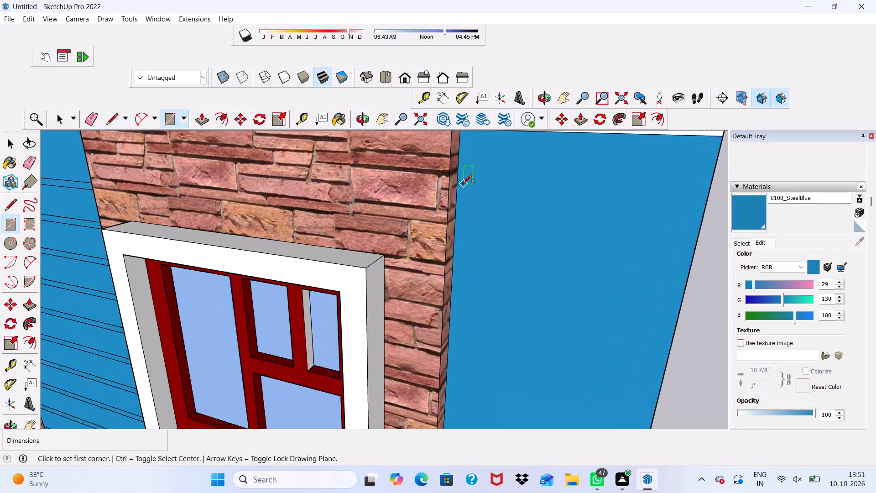
{"action": "scroll", "coordinate": [463, 184], "scroll_direction": "up", "scroll_amount": 2}
{"action": "left_click", "coordinate": [455, 190]}
{"action": "scroll", "coordinate": [424, 215], "scroll_direction": "down", "scroll_amount": 3}
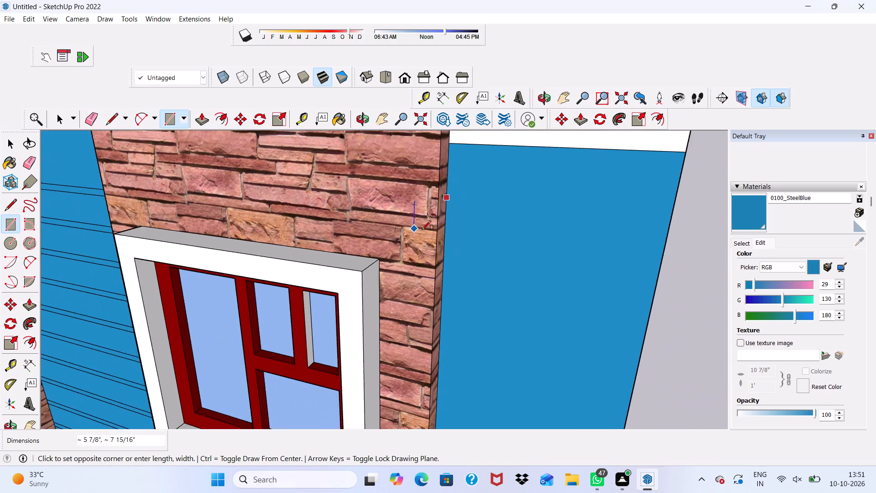
{"action": "scroll", "coordinate": [422, 230], "scroll_direction": "down", "scroll_amount": 7}
{"action": "scroll", "coordinate": [539, 208], "scroll_direction": "up", "scroll_amount": 7}
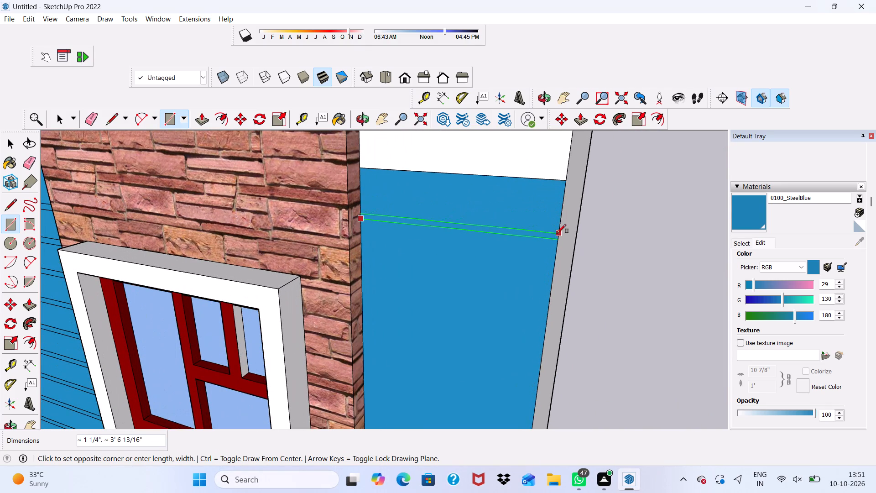
{"action": "double_click", "coordinate": [557, 233]}
{"action": "key", "text": "space"}
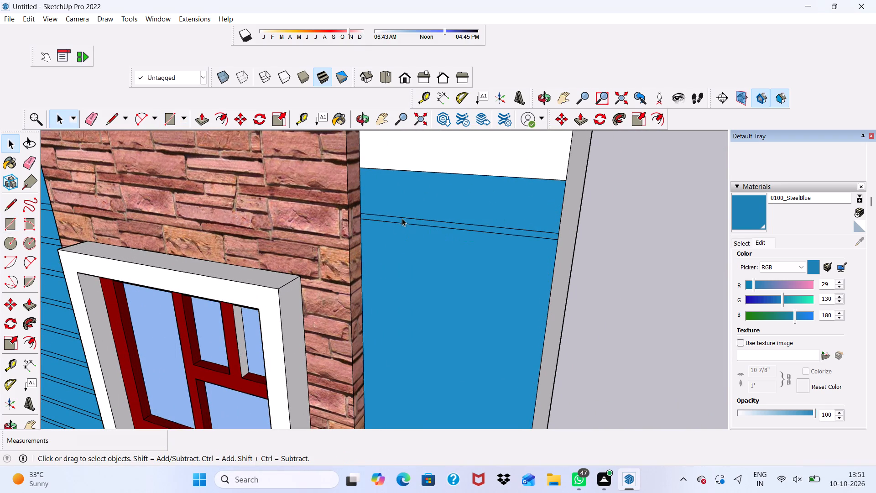
Copy the thin band with its edges about 7 1/4" straight down on the outer strip's upper blue section.
{"action": "double_click", "coordinate": [399, 219]}
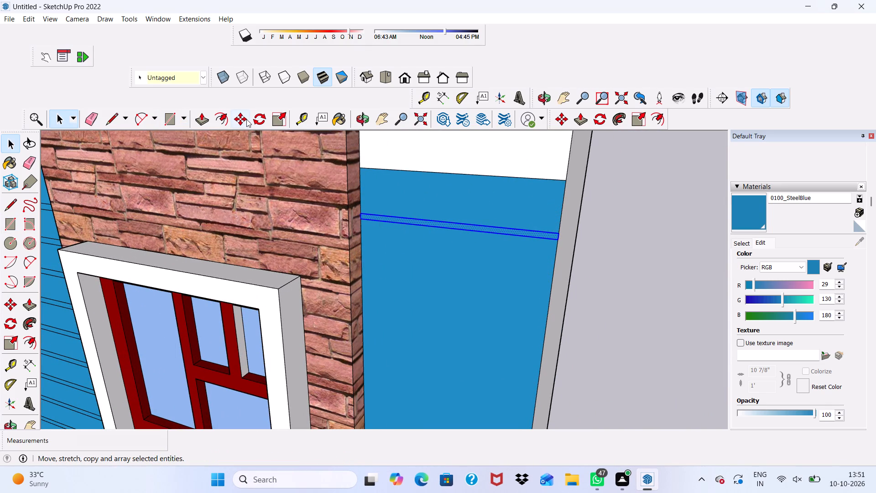
{"action": "left_click", "coordinate": [236, 118]}
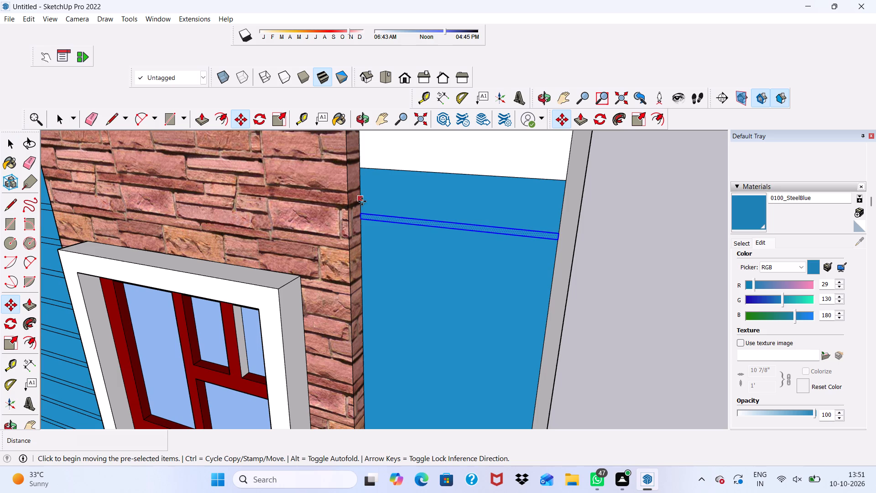
{"action": "left_click", "coordinate": [405, 219]}
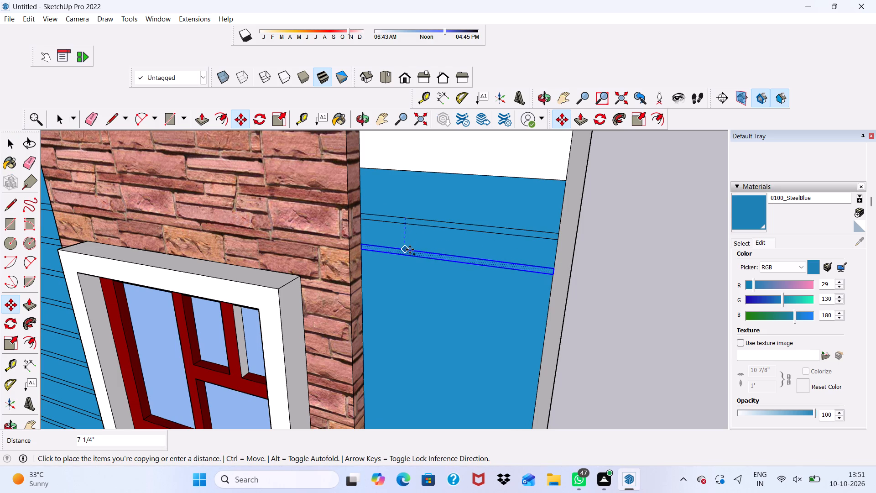
{"action": "left_click", "coordinate": [409, 250]}
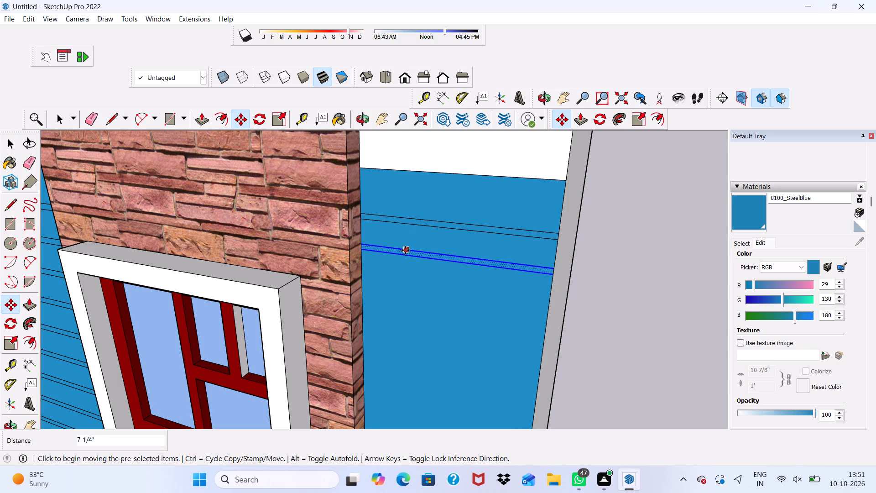
Array the copied band 20 times down the outer strip's upper blue section at the same spacing, and leave the Move tool.
{"action": "key", "text": "shift+asterisk"}
{"action": "type", "text": "20"}
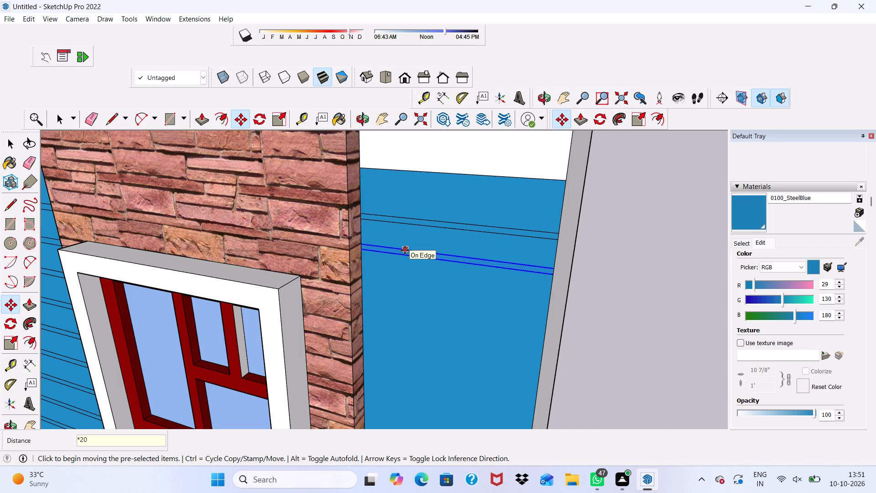
{"action": "key", "text": "Return"}
{"action": "key", "text": "space"}
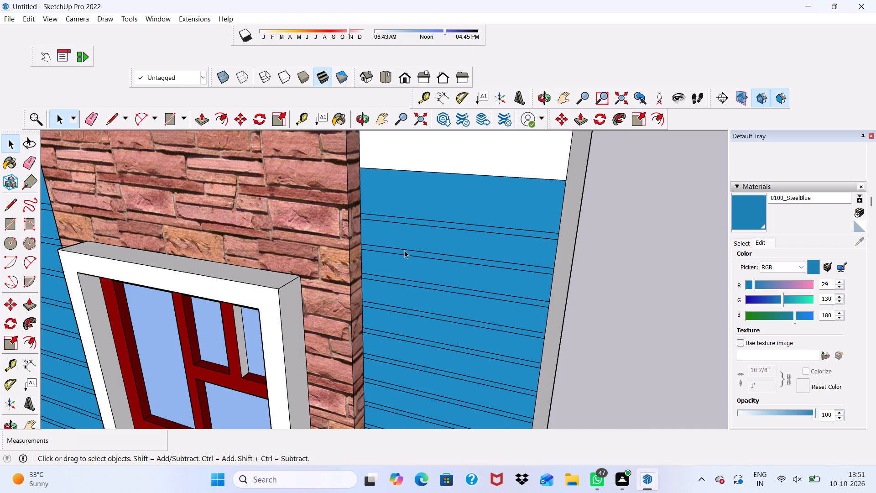
{"action": "scroll", "coordinate": [375, 266], "scroll_direction": "down", "scroll_amount": 17}
{"action": "scroll", "coordinate": [380, 334], "scroll_direction": "up", "scroll_amount": 5}
{"action": "scroll", "coordinate": [433, 382], "scroll_direction": "up", "scroll_amount": 2}
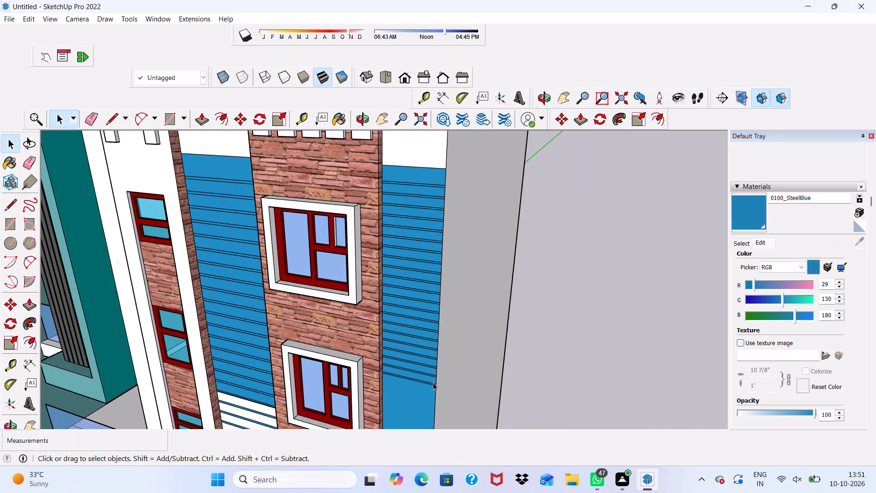
Copy the lowest thin band about 6 11/16" straight down on the outer strip's upper blue section.
{"action": "scroll", "coordinate": [433, 383], "scroll_direction": "up", "scroll_amount": 18}
{"action": "double_click", "coordinate": [351, 353]}
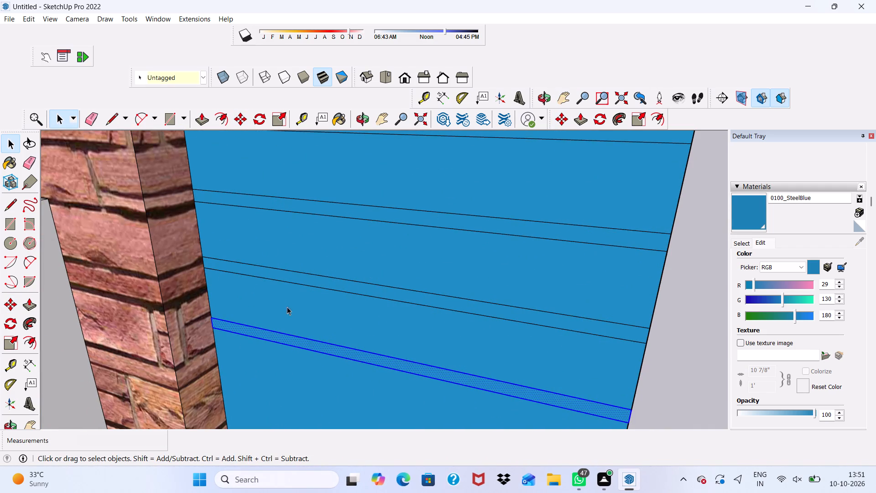
{"action": "left_click", "coordinate": [241, 125]}
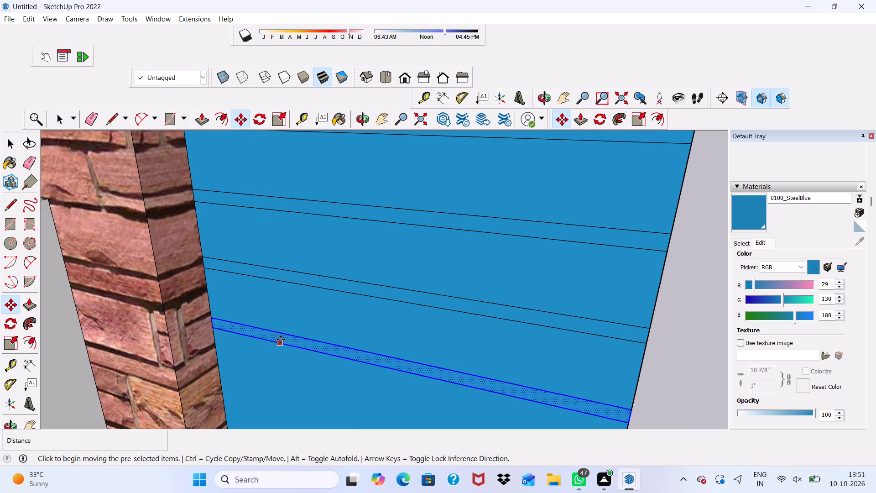
{"action": "left_click", "coordinate": [281, 340]}
{"action": "scroll", "coordinate": [275, 341], "scroll_direction": "down", "scroll_amount": 7}
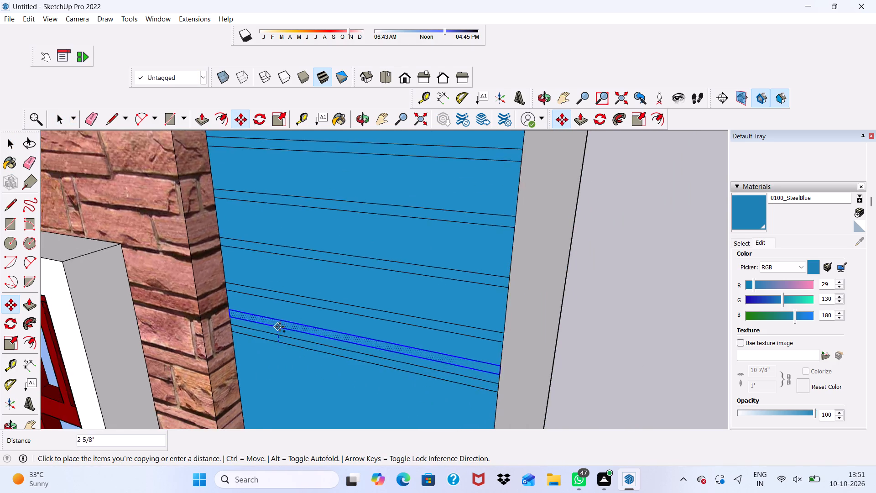
{"action": "scroll", "coordinate": [280, 327], "scroll_direction": "down", "scroll_amount": 2}
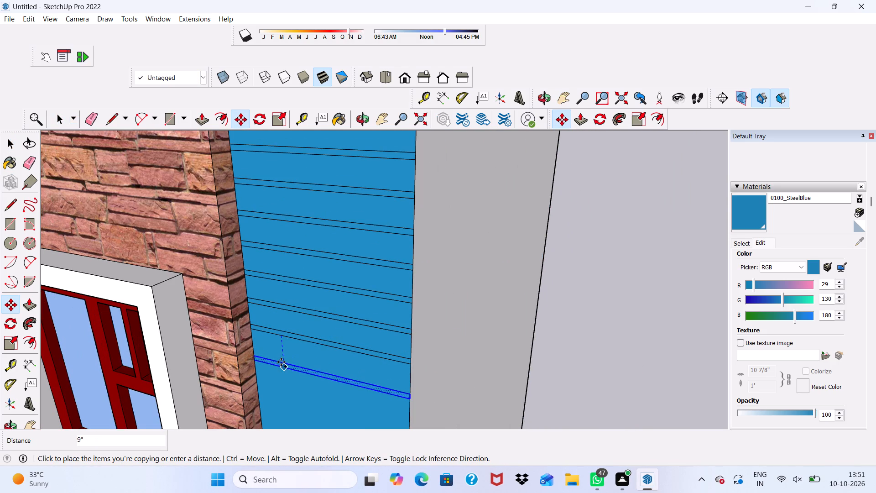
{"action": "left_click_drag", "start_coordinate": [281, 360], "coordinate": [281, 366]}
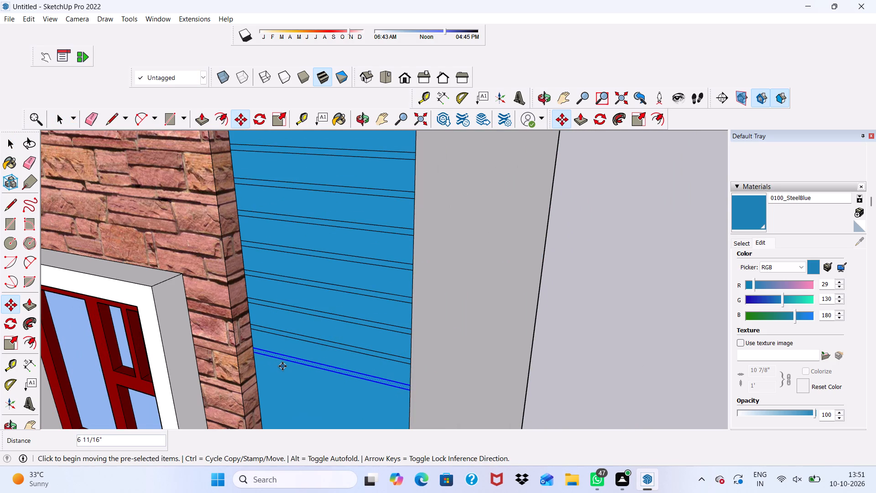
Array the copied band 10 times down the rest of the outer strip's upper blue section at the same spacing.
{"action": "key", "text": "shift+asterisk"}
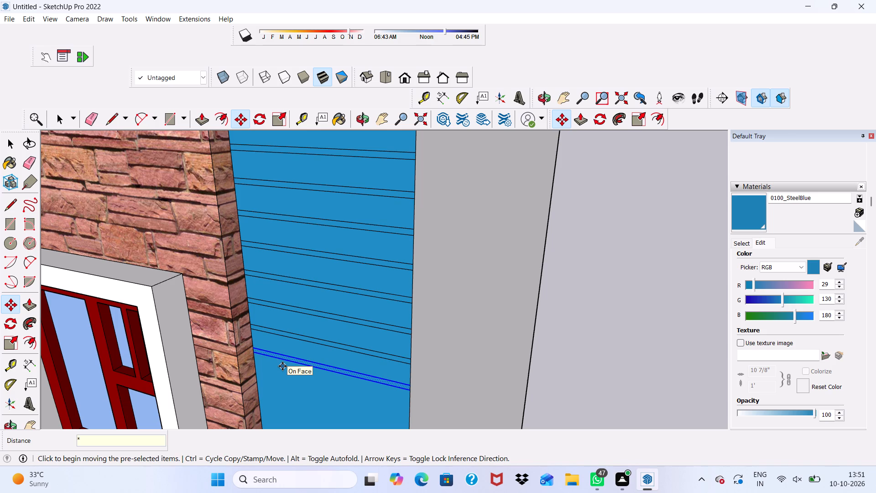
{"action": "key", "text": "1"}
{"action": "key", "text": "0"}
{"action": "key", "text": "Return"}
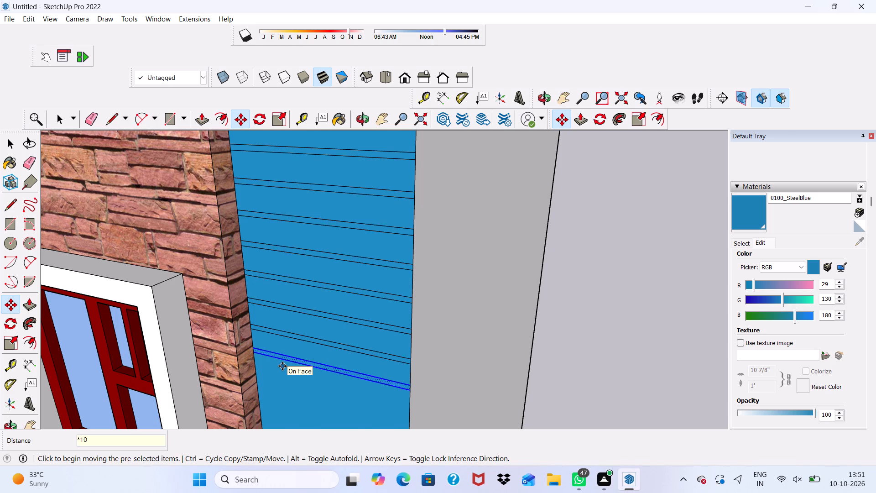
Erase the surplus band that overruns onto the outer strip's white section, just below the upper blue section.
{"action": "scroll", "coordinate": [285, 343], "scroll_direction": "down", "scroll_amount": 17}
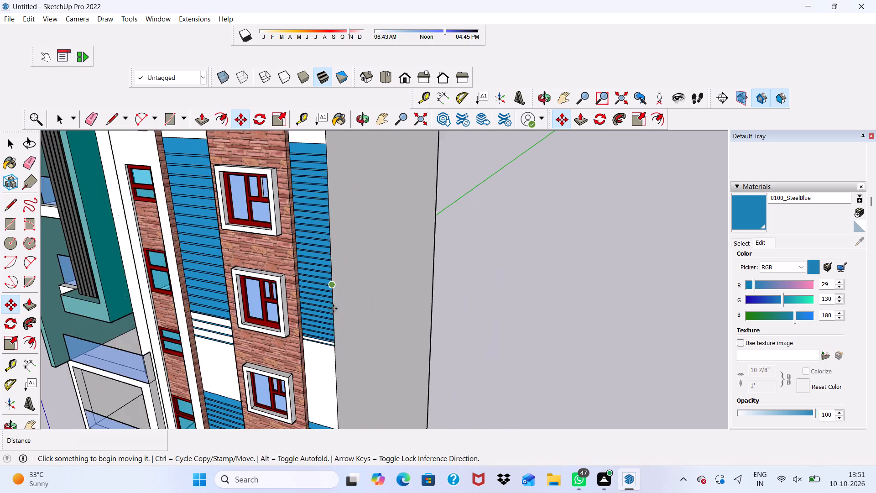
{"action": "scroll", "coordinate": [327, 360], "scroll_direction": "up", "scroll_amount": 12}
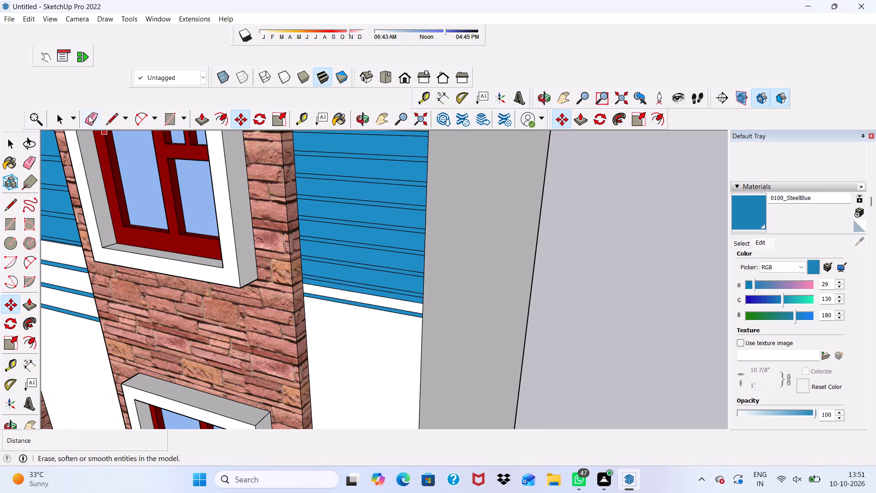
{"action": "left_click", "coordinate": [89, 115]}
{"action": "scroll", "coordinate": [357, 303], "scroll_direction": "up", "scroll_amount": 1}
{"action": "left_click_drag", "start_coordinate": [357, 304], "coordinate": [357, 315]}
{"action": "left_click", "coordinate": [346, 300]}
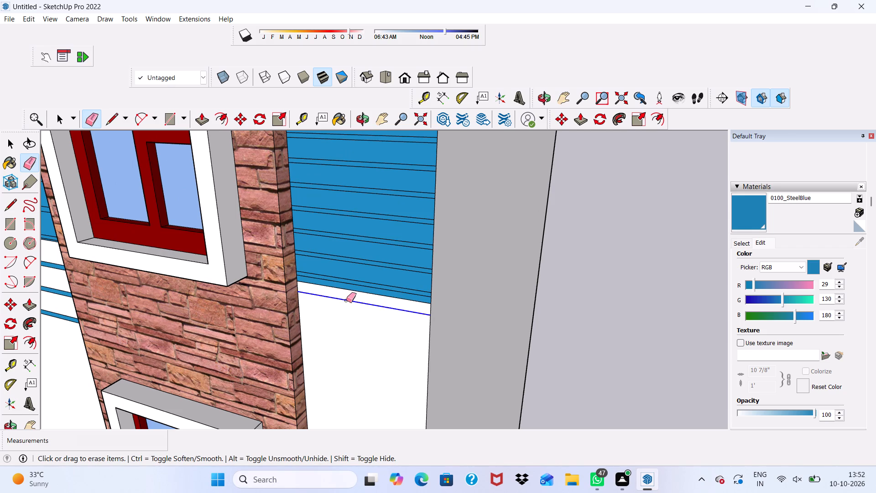
Erase the surplus blue bands crossing the inner strip's white section, just below its upper blue section.
{"action": "scroll", "coordinate": [346, 300], "scroll_direction": "down", "scroll_amount": 9}
{"action": "scroll", "coordinate": [167, 299], "scroll_direction": "up", "scroll_amount": 5}
{"action": "left_click_drag", "start_coordinate": [185, 263], "coordinate": [180, 319]}
{"action": "scroll", "coordinate": [179, 319], "scroll_direction": "down", "scroll_amount": 7}
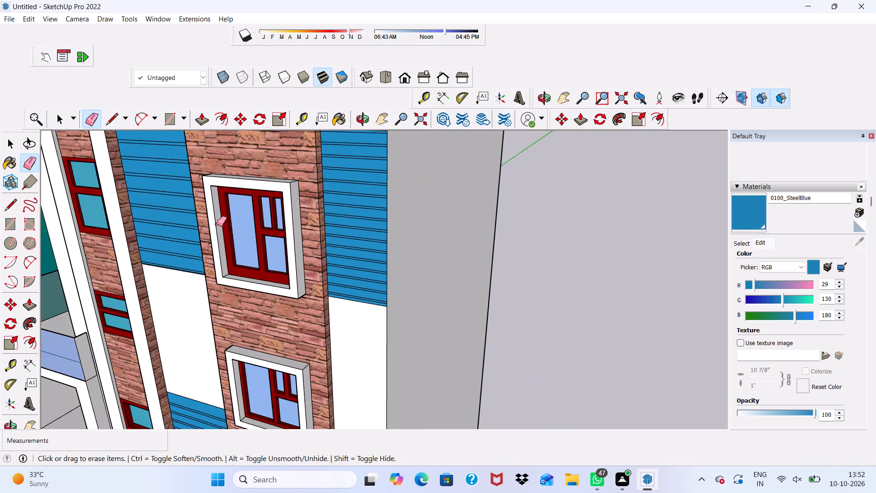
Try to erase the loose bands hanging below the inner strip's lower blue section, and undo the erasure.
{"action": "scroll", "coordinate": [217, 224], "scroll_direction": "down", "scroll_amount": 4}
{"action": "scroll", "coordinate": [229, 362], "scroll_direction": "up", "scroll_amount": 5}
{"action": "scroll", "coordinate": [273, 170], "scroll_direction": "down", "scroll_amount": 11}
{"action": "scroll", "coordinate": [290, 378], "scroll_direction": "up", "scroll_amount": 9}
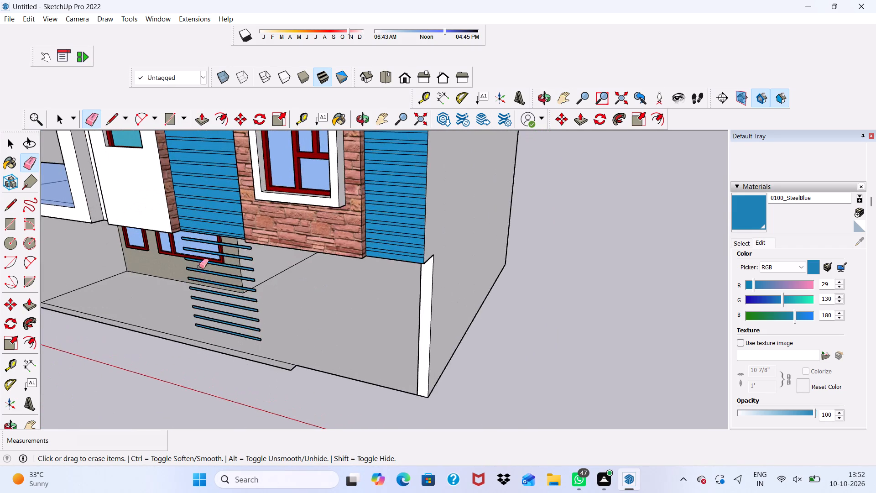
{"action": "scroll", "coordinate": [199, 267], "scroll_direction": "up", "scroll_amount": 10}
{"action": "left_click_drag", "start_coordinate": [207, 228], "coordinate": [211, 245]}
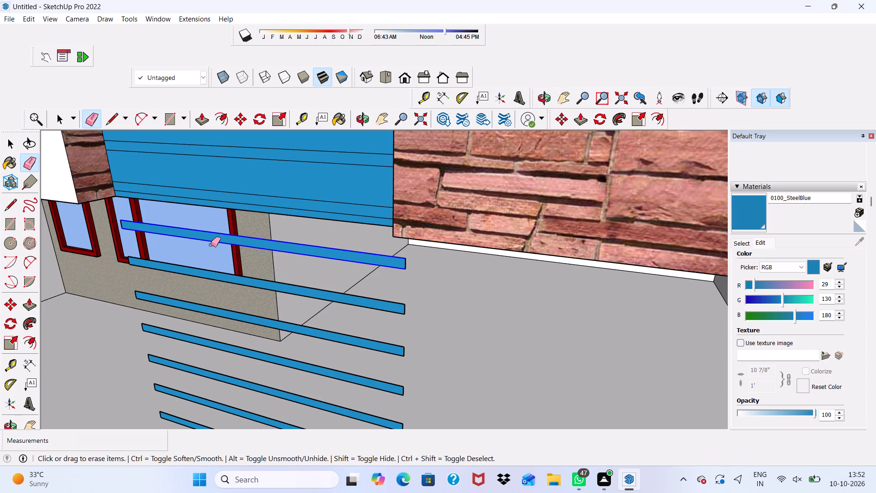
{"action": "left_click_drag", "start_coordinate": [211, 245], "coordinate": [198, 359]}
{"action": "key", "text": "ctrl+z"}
Erase the long edges of all the loose blue bands hanging below the inner strip in the open ground floor.
{"action": "left_click_drag", "start_coordinate": [188, 232], "coordinate": [188, 237]}
{"action": "left_click_drag", "start_coordinate": [189, 228], "coordinate": [189, 241]}
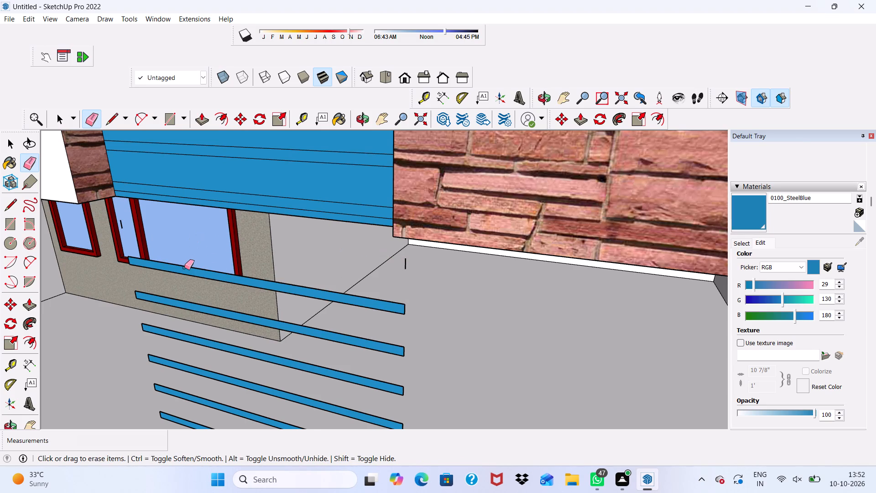
{"action": "left_click_drag", "start_coordinate": [184, 267], "coordinate": [182, 282]}
{"action": "left_click_drag", "start_coordinate": [172, 299], "coordinate": [172, 306]}
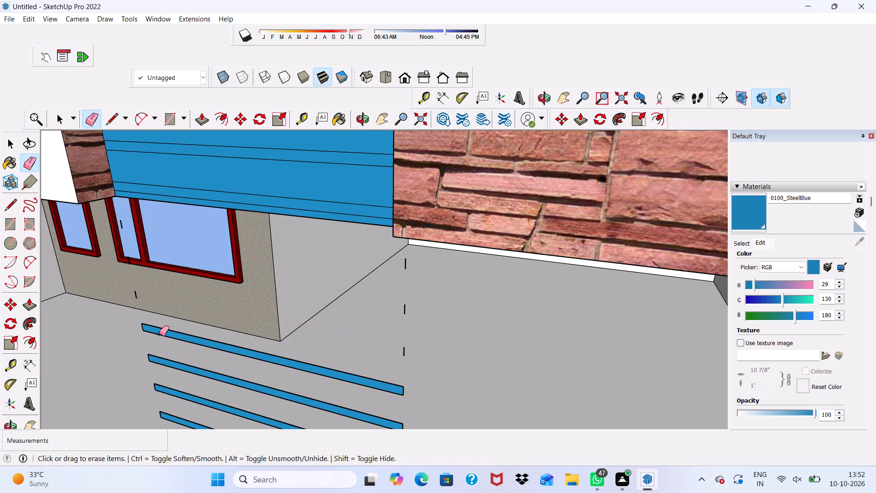
{"action": "left_click_drag", "start_coordinate": [160, 328], "coordinate": [160, 346]}
{"action": "left_click_drag", "start_coordinate": [160, 354], "coordinate": [162, 373]}
{"action": "left_click", "coordinate": [162, 373]}
{"action": "scroll", "coordinate": [164, 307], "scroll_direction": "down", "scroll_amount": 6}
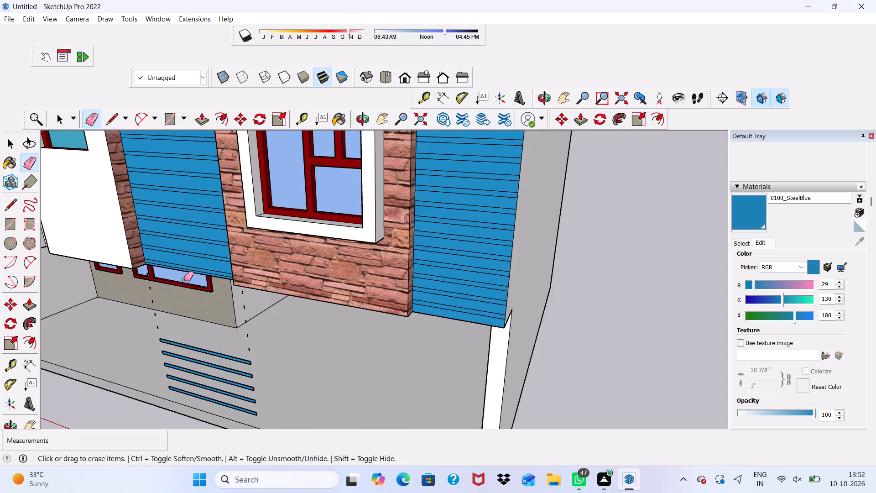
{"action": "scroll", "coordinate": [184, 279], "scroll_direction": "down", "scroll_amount": 5}
{"action": "scroll", "coordinate": [185, 327], "scroll_direction": "up", "scroll_amount": 6}
{"action": "left_click_drag", "start_coordinate": [194, 299], "coordinate": [194, 343]}
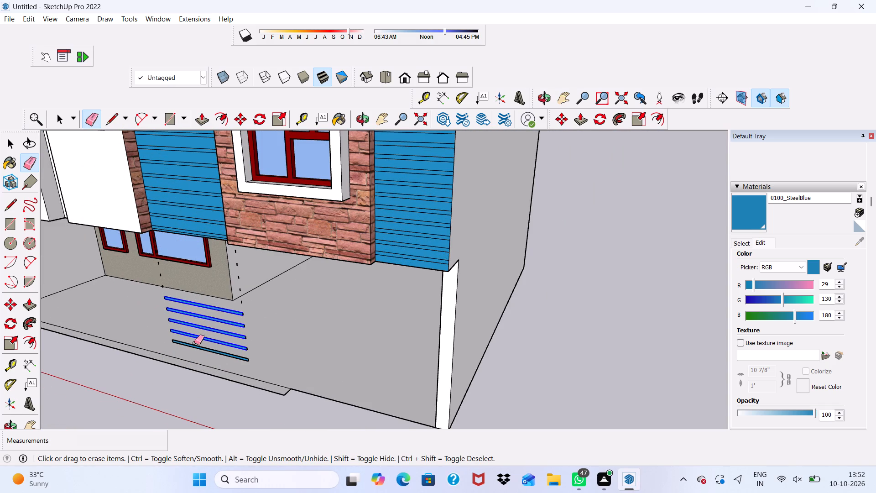
{"action": "left_click_drag", "start_coordinate": [194, 343], "coordinate": [194, 351]}
Erase the uppermost leftover short end edges in the row below the stone column, in front of the ground floor.
{"action": "scroll", "coordinate": [190, 339], "scroll_direction": "down", "scroll_amount": 5}
{"action": "scroll", "coordinate": [214, 294], "scroll_direction": "up", "scroll_amount": 12}
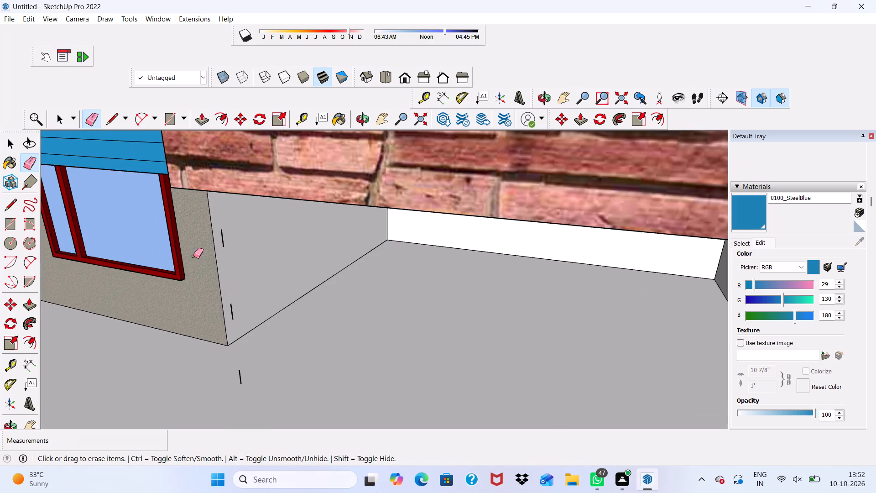
{"action": "scroll", "coordinate": [198, 206], "scroll_direction": "down", "scroll_amount": 10}
{"action": "middle_click_drag", "start_coordinate": [241, 300], "coordinate": [280, 246]}
{"action": "scroll", "coordinate": [284, 248], "scroll_direction": "up", "scroll_amount": 2}
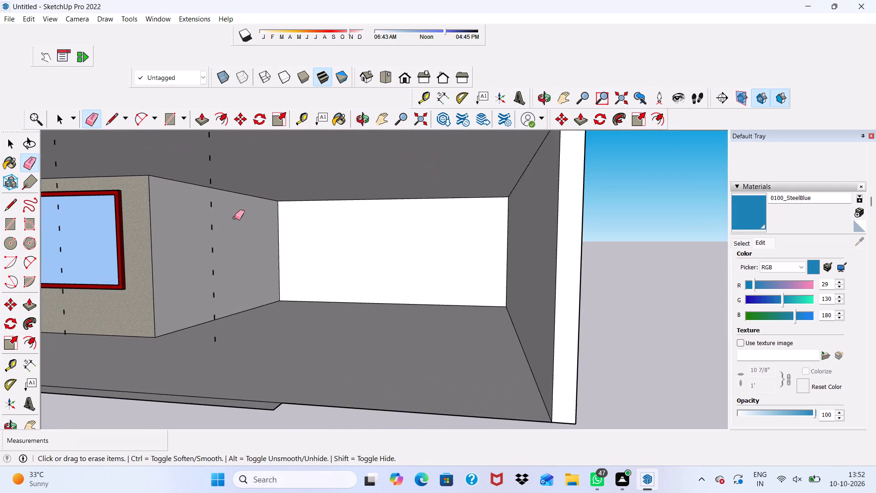
{"action": "scroll", "coordinate": [134, 151], "scroll_direction": "up", "scroll_amount": 2}
{"action": "scroll", "coordinate": [163, 199], "scroll_direction": "down", "scroll_amount": 8}
{"action": "middle_click_drag", "start_coordinate": [196, 292], "coordinate": [130, 384]}
{"action": "scroll", "coordinate": [188, 269], "scroll_direction": "up", "scroll_amount": 6}
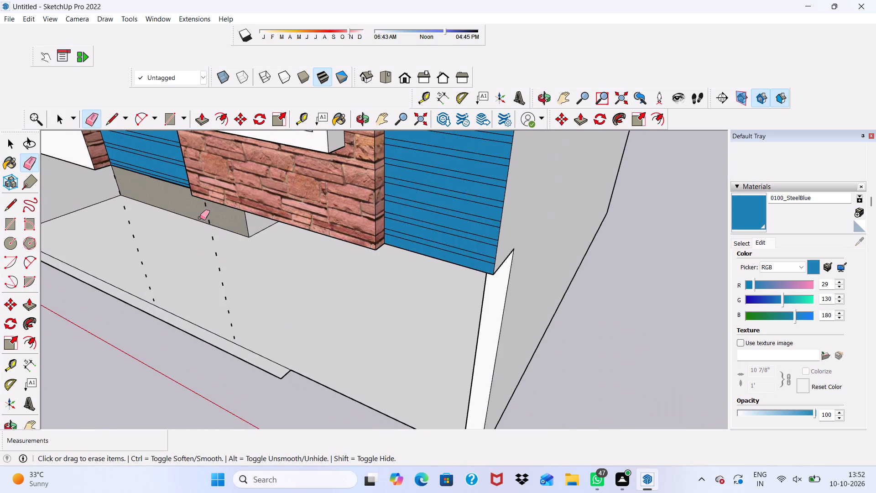
{"action": "scroll", "coordinate": [209, 198], "scroll_direction": "up", "scroll_amount": 11}
{"action": "left_click_drag", "start_coordinate": [195, 214], "coordinate": [193, 221]}
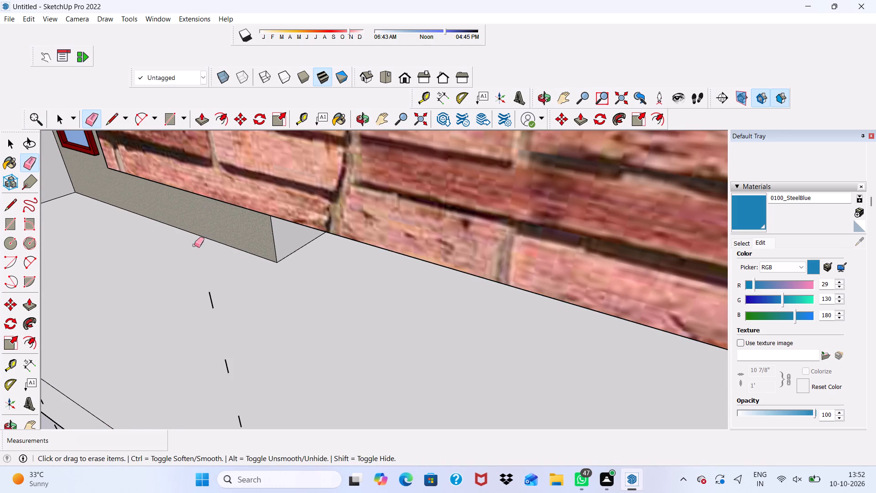
{"action": "left_click", "coordinate": [219, 296]}
{"action": "left_click_drag", "start_coordinate": [219, 296], "coordinate": [206, 303]}
{"action": "left_click", "coordinate": [206, 303]}
{"action": "left_click_drag", "start_coordinate": [206, 305], "coordinate": [213, 302]}
{"action": "left_click_drag", "start_coordinate": [224, 363], "coordinate": [229, 367]}
{"action": "left_click_drag", "start_coordinate": [229, 369], "coordinate": [229, 374]}
Erase the remaining short end edges in the same row, down to the lowest one near the ground slab's front edge.
{"action": "scroll", "coordinate": [223, 333], "scroll_direction": "down", "scroll_amount": 8}
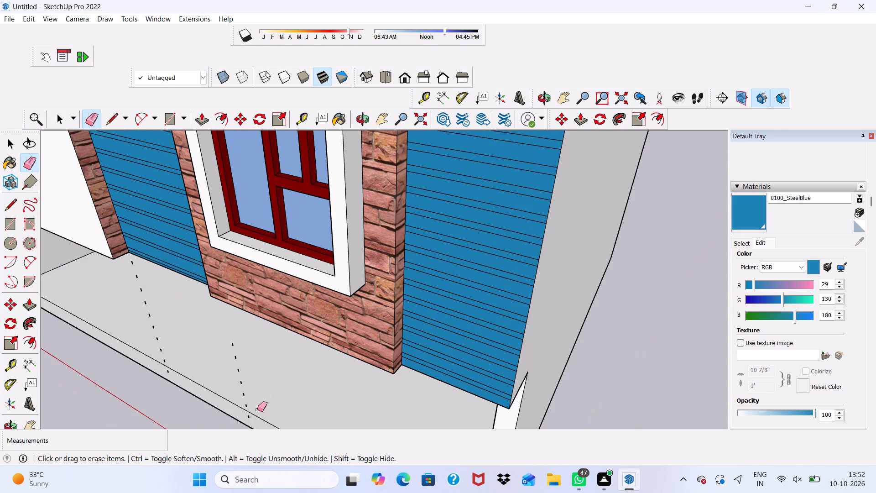
{"action": "left_click", "coordinate": [251, 418]}
{"action": "left_click", "coordinate": [251, 417]}
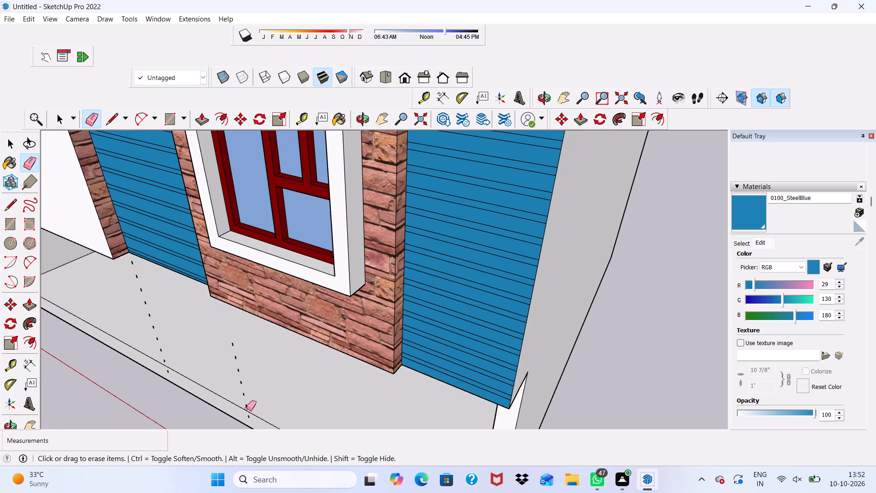
{"action": "left_click", "coordinate": [246, 407]}
{"action": "left_click_drag", "start_coordinate": [246, 389], "coordinate": [244, 397]}
{"action": "left_click_drag", "start_coordinate": [240, 376], "coordinate": [240, 375]}
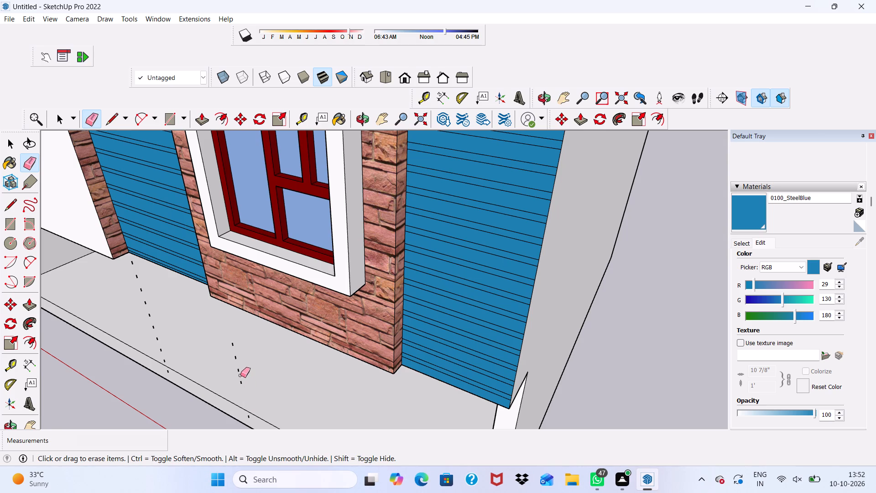
{"action": "left_click_drag", "start_coordinate": [240, 375], "coordinate": [245, 383]}
{"action": "left_click", "coordinate": [243, 379]}
{"action": "left_click_drag", "start_coordinate": [234, 345], "coordinate": [234, 348]}
{"action": "left_click_drag", "start_coordinate": [234, 348], "coordinate": [240, 384]}
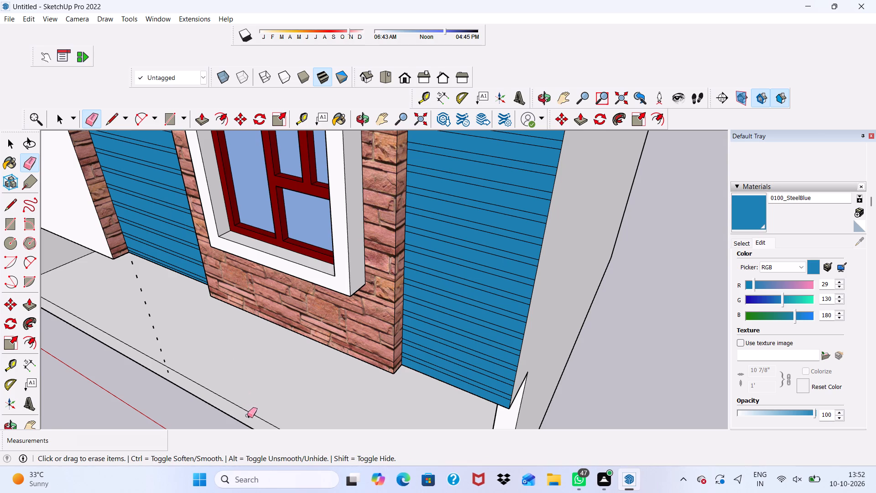
{"action": "double_click", "coordinate": [249, 415]}
Erase the other row of leftover short end edges, below the inner blue strip's opposite side, and leave the Eraser.
{"action": "scroll", "coordinate": [135, 267], "scroll_direction": "up", "scroll_amount": 4}
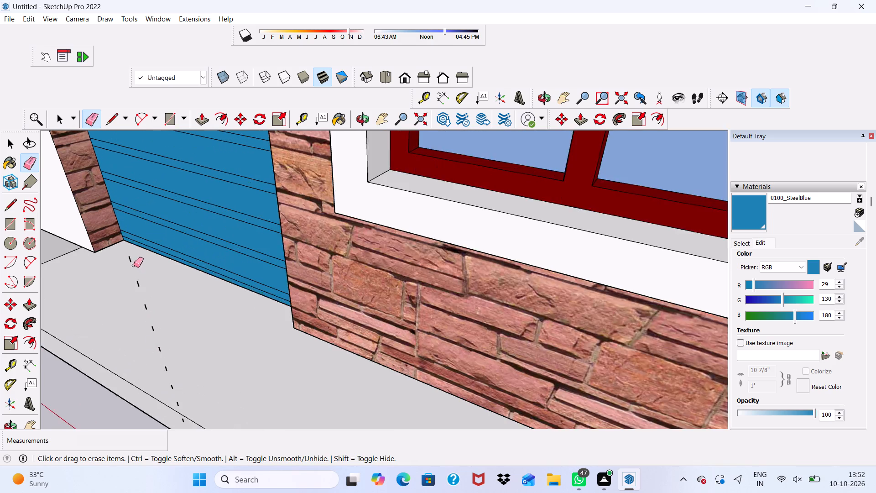
{"action": "left_click_drag", "start_coordinate": [129, 253], "coordinate": [139, 295]}
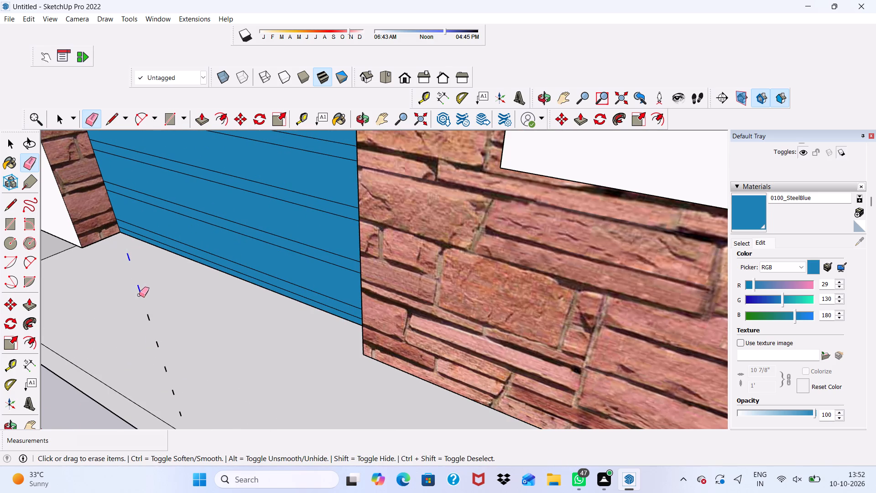
{"action": "left_click_drag", "start_coordinate": [139, 295], "coordinate": [164, 366]}
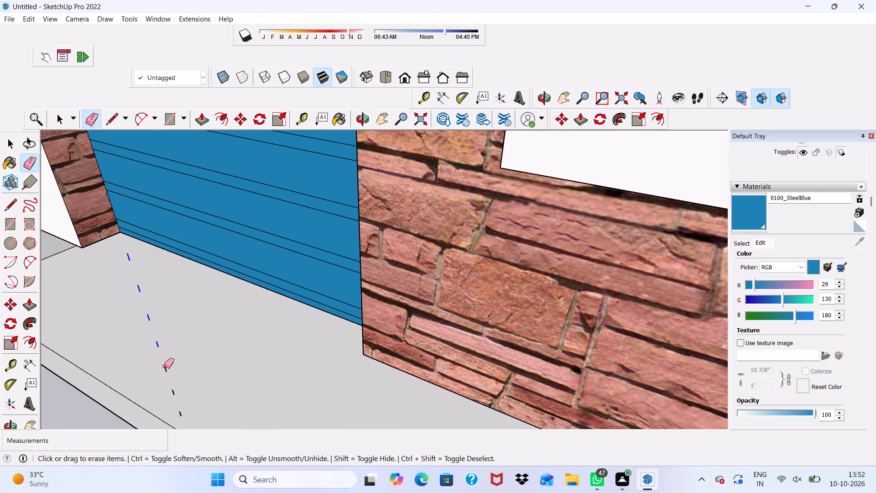
{"action": "left_click_drag", "start_coordinate": [164, 366], "coordinate": [182, 412]}
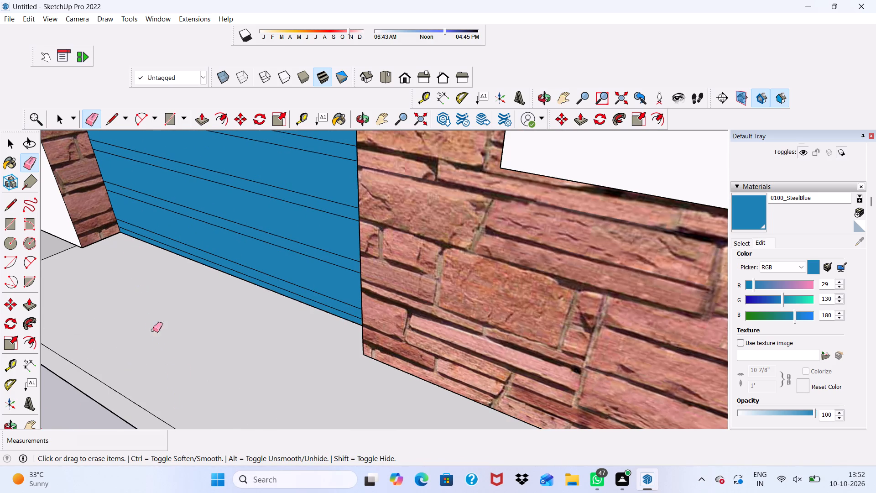
{"action": "scroll", "coordinate": [147, 248], "scroll_direction": "down", "scroll_amount": 5}
{"action": "scroll", "coordinate": [195, 374], "scroll_direction": "up", "scroll_amount": 6}
{"action": "left_click_drag", "start_coordinate": [155, 323], "coordinate": [158, 327]}
{"action": "left_click", "coordinate": [164, 351]}
{"action": "double_click", "coordinate": [172, 379]}
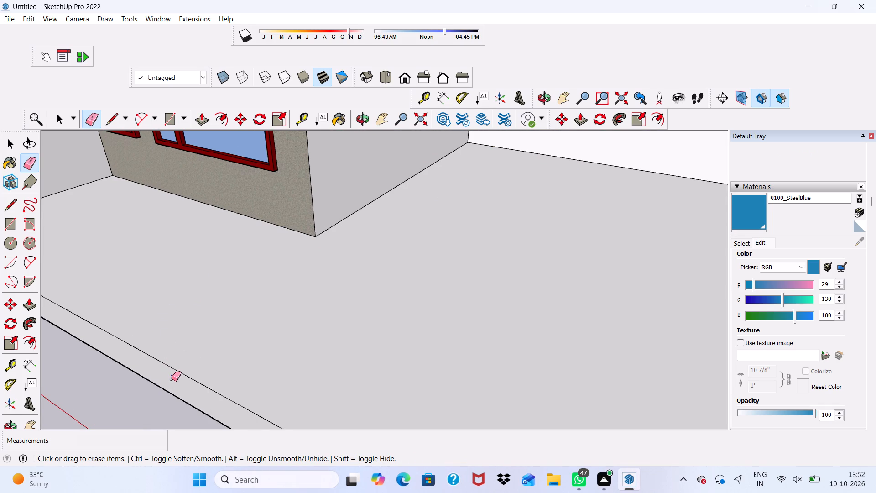
{"action": "scroll", "coordinate": [149, 352], "scroll_direction": "down", "scroll_amount": 10}
{"action": "key", "text": "space"}
Examine the whole facade and the lower storeys' banded blue sections from the front.
{"action": "scroll", "coordinate": [153, 273], "scroll_direction": "down", "scroll_amount": 9}
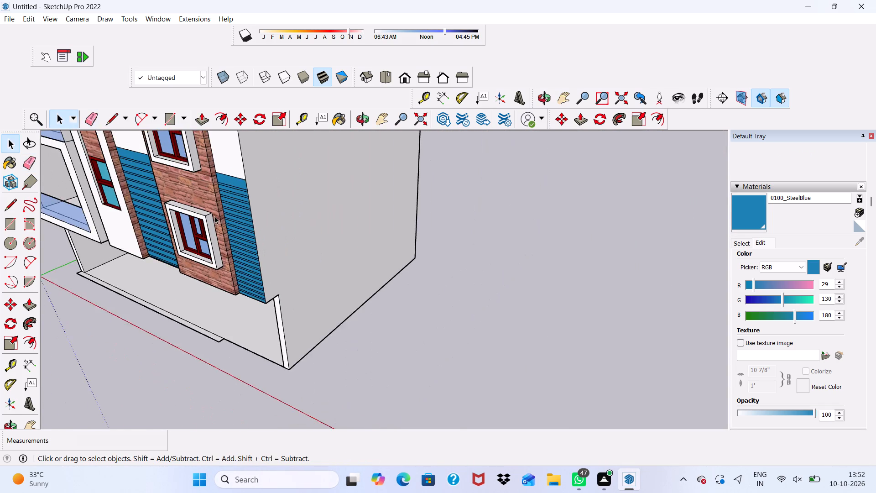
{"action": "scroll", "coordinate": [214, 216], "scroll_direction": "down", "scroll_amount": 3}
{"action": "middle_click_drag", "start_coordinate": [117, 253], "coordinate": [241, 158]}
{"action": "scroll", "coordinate": [271, 184], "scroll_direction": "up", "scroll_amount": 1}
{"action": "scroll", "coordinate": [249, 206], "scroll_direction": "down", "scroll_amount": 13}
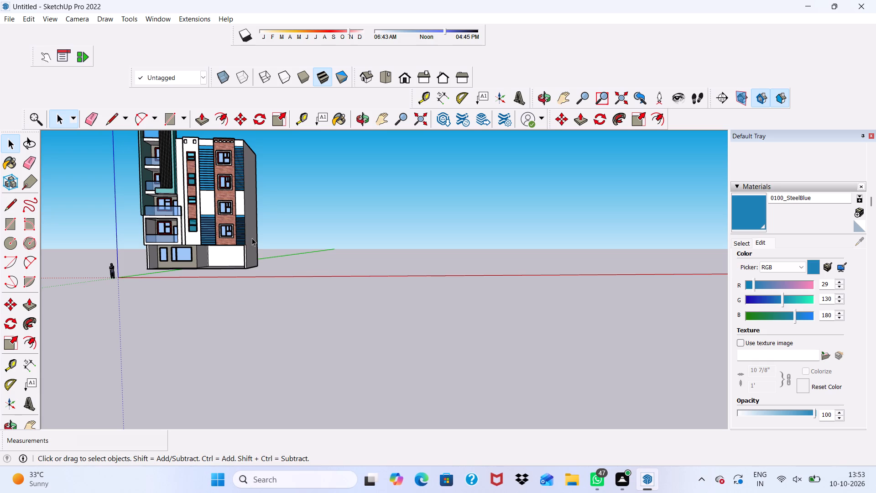
{"action": "scroll", "coordinate": [251, 238], "scroll_direction": "up", "scroll_amount": 2}
{"action": "scroll", "coordinate": [159, 254], "scroll_direction": "up", "scroll_amount": 3}
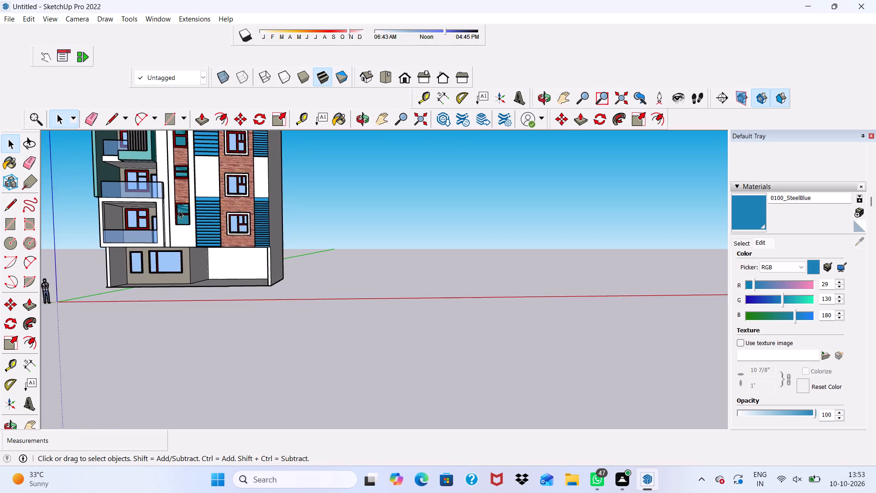
{"action": "scroll", "coordinate": [206, 171], "scroll_direction": "down", "scroll_amount": 2}
{"action": "middle_click_drag", "start_coordinate": [198, 264], "coordinate": [155, 296]}
{"action": "scroll", "coordinate": [197, 193], "scroll_direction": "up", "scroll_amount": 13}
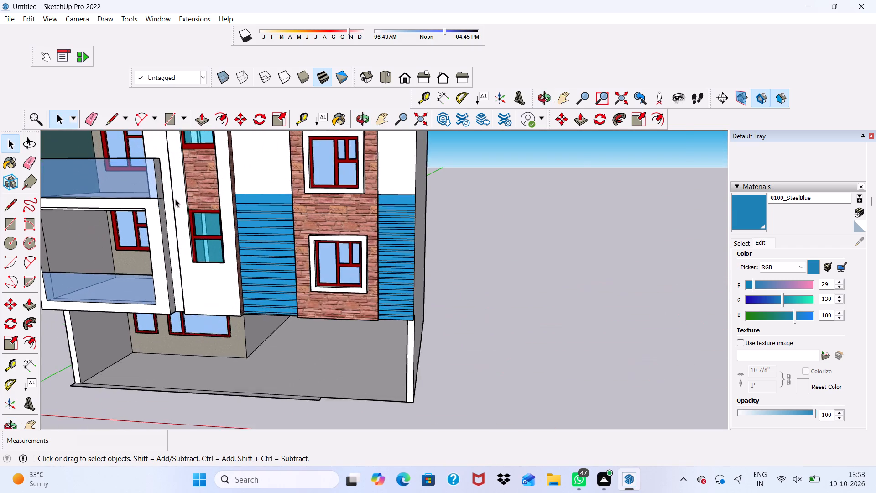
Examine the building's front facade and the open ground floor from several angles and distances.
{"action": "scroll", "coordinate": [175, 199], "scroll_direction": "up", "scroll_amount": 6}
{"action": "scroll", "coordinate": [166, 201], "scroll_direction": "down", "scroll_amount": 1}
{"action": "middle_click_drag", "start_coordinate": [166, 201], "coordinate": [231, 190]}
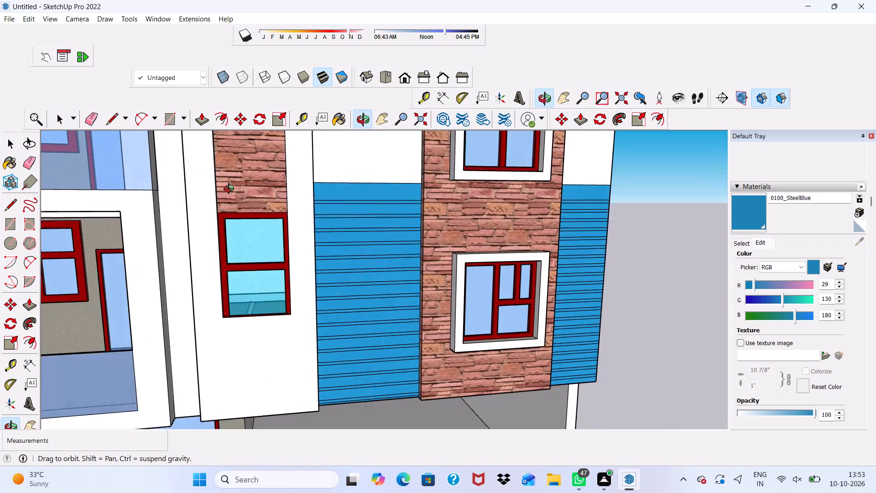
{"action": "middle_click_drag", "start_coordinate": [231, 190], "coordinate": [241, 213]}
{"action": "scroll", "coordinate": [241, 213], "scroll_direction": "up", "scroll_amount": 1}
{"action": "scroll", "coordinate": [224, 226], "scroll_direction": "down", "scroll_amount": 14}
{"action": "scroll", "coordinate": [208, 262], "scroll_direction": "down", "scroll_amount": 1}
{"action": "middle_click_drag", "start_coordinate": [208, 262], "coordinate": [84, 282]}
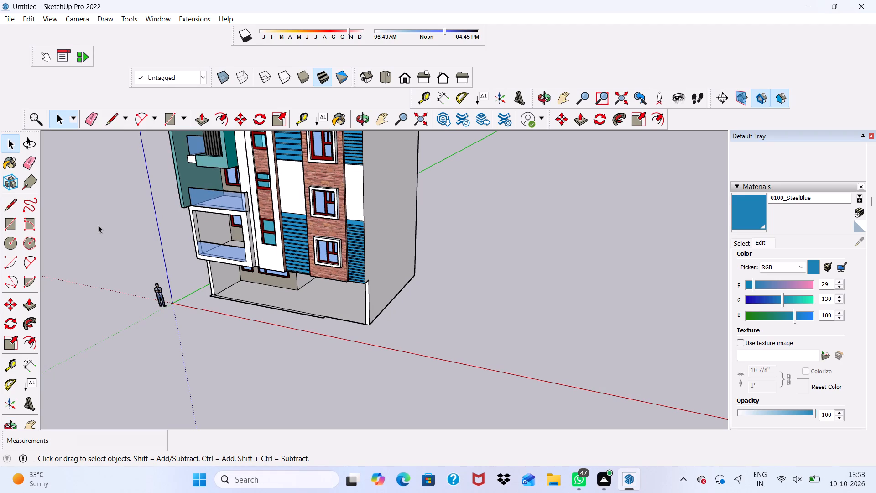
{"action": "scroll", "coordinate": [36, 266], "scroll_direction": "down", "scroll_amount": 6}
{"action": "scroll", "coordinate": [155, 232], "scroll_direction": "up", "scroll_amount": 6}
{"action": "scroll", "coordinate": [182, 287], "scroll_direction": "up", "scroll_amount": 7}
{"action": "scroll", "coordinate": [120, 236], "scroll_direction": "down", "scroll_amount": 6}
{"action": "scroll", "coordinate": [134, 232], "scroll_direction": "up", "scroll_amount": 1}
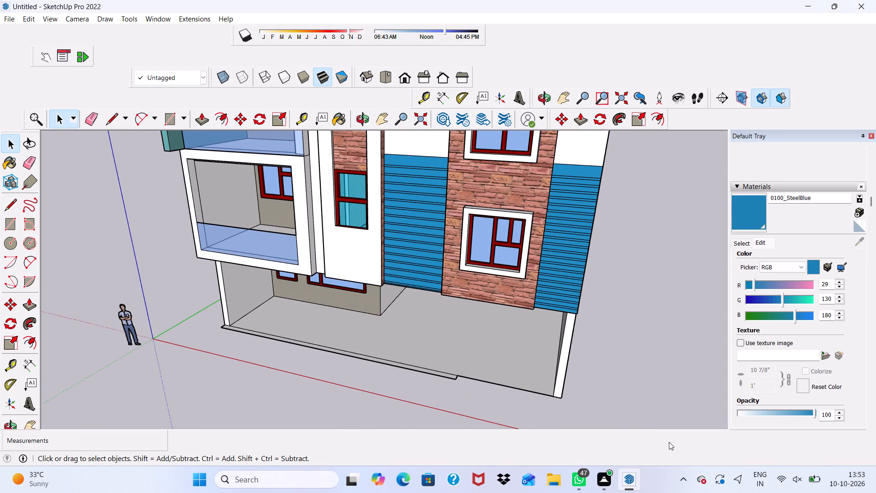
Push/Pull the narrow strip along the ground slab's front edge up 5' to form a low front wall.
{"action": "scroll", "coordinate": [470, 448], "scroll_direction": "up", "scroll_amount": 10}
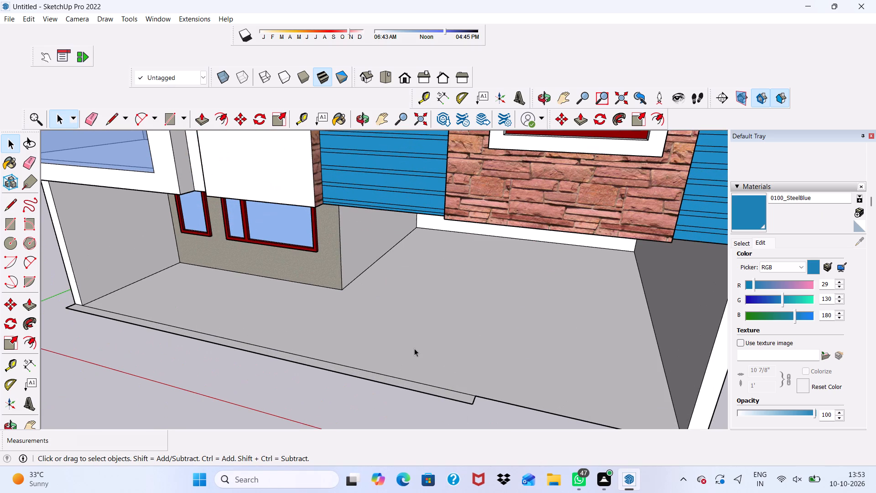
{"action": "scroll", "coordinate": [426, 390], "scroll_direction": "down", "scroll_amount": 1}
{"action": "scroll", "coordinate": [272, 352], "scroll_direction": "up", "scroll_amount": 5}
{"action": "scroll", "coordinate": [257, 308], "scroll_direction": "down", "scroll_amount": 5}
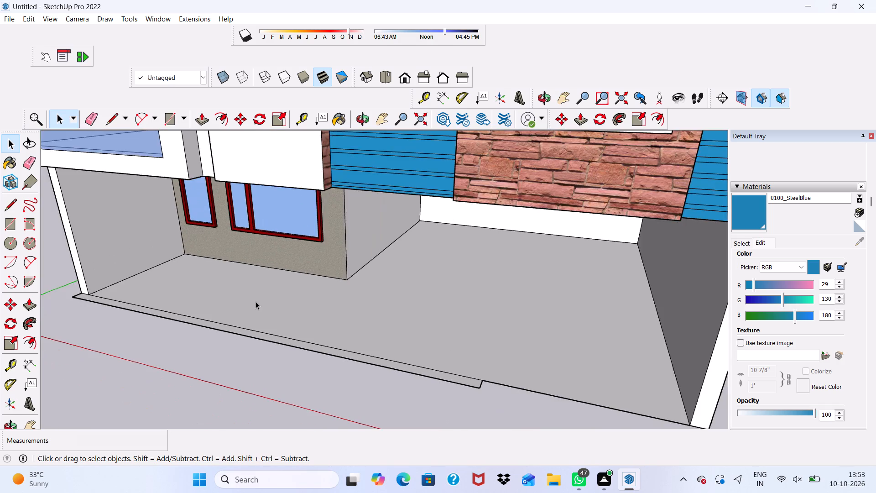
{"action": "scroll", "coordinate": [255, 301], "scroll_direction": "up", "scroll_amount": 8}
{"action": "double_click", "coordinate": [252, 363]}
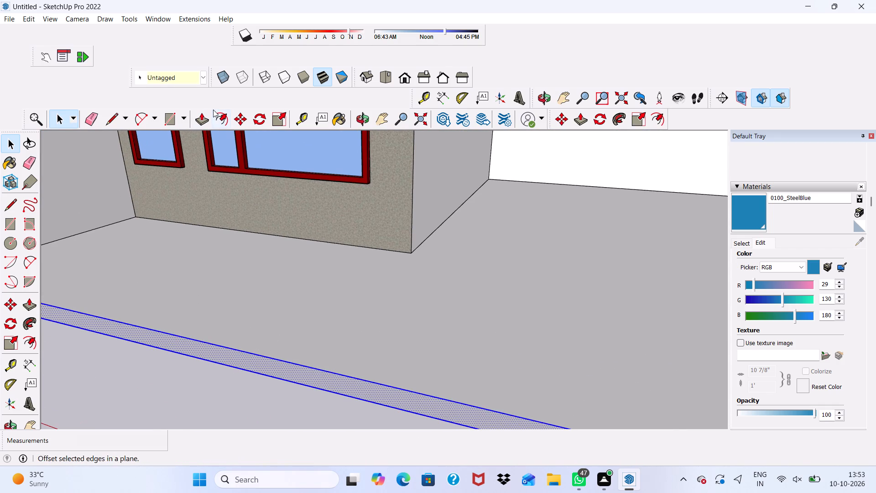
{"action": "left_click", "coordinate": [199, 118]}
{"action": "scroll", "coordinate": [192, 351], "scroll_direction": "up", "scroll_amount": 3}
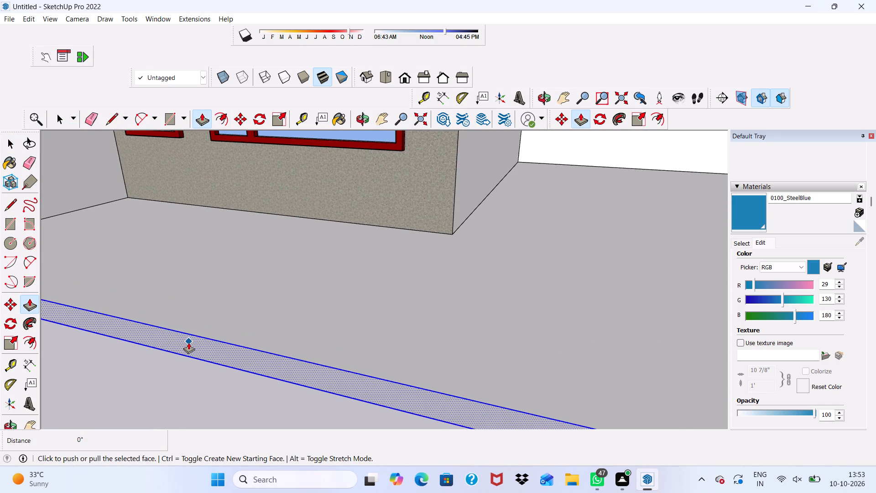
{"action": "left_click", "coordinate": [188, 342]}
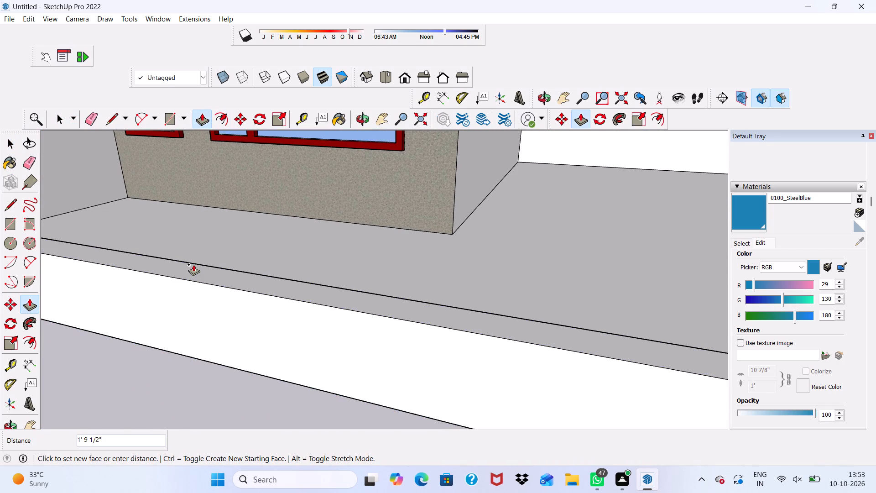
{"action": "type", "text": "5'"}
{"action": "key", "text": "Return"}
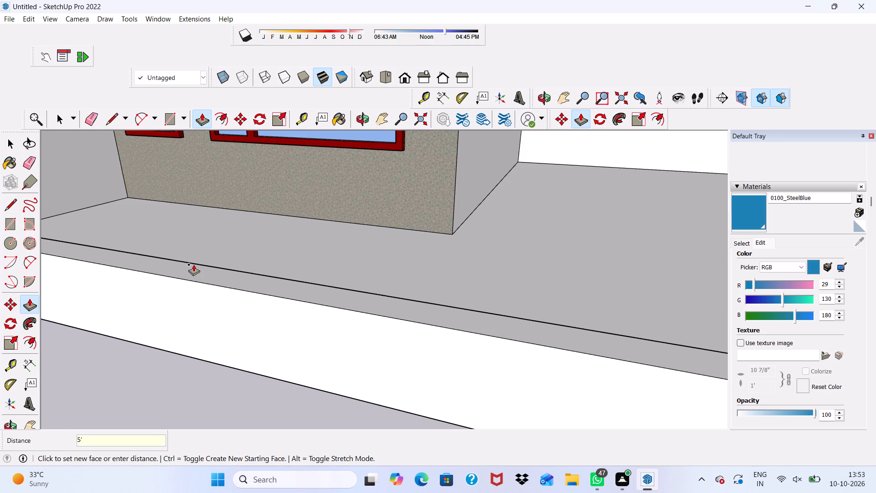
Extend the low front wall's end face about 10' 4" to meet the far side wall's outer edge.
{"action": "scroll", "coordinate": [193, 264], "scroll_direction": "up", "scroll_amount": 1}
{"action": "scroll", "coordinate": [170, 257], "scroll_direction": "down", "scroll_amount": 18}
{"action": "scroll", "coordinate": [424, 316], "scroll_direction": "up", "scroll_amount": 8}
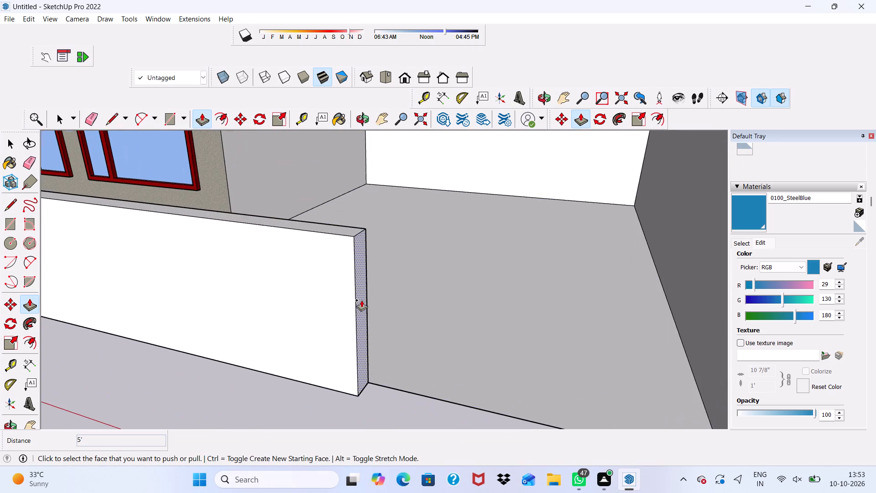
{"action": "scroll", "coordinate": [361, 300], "scroll_direction": "up", "scroll_amount": 1}
{"action": "left_click", "coordinate": [361, 300]}
{"action": "scroll", "coordinate": [456, 305], "scroll_direction": "down", "scroll_amount": 6}
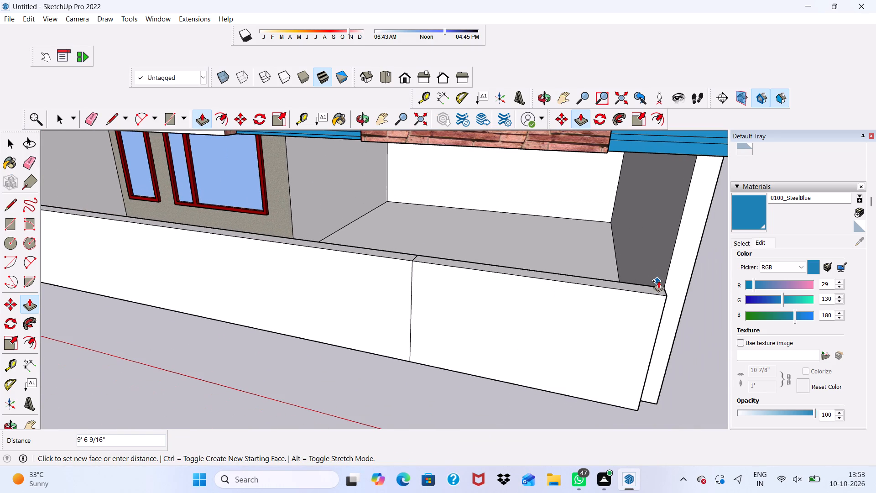
{"action": "scroll", "coordinate": [693, 263], "scroll_direction": "up", "scroll_amount": 1}
{"action": "left_click", "coordinate": [693, 263]}
{"action": "scroll", "coordinate": [693, 263], "scroll_direction": "down", "scroll_amount": 1}
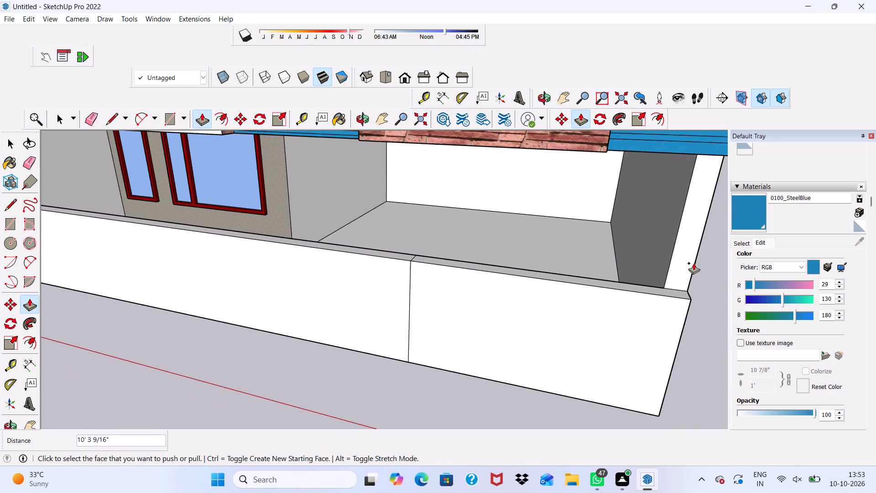
{"action": "middle_click_drag", "start_coordinate": [693, 263], "coordinate": [495, 220]}
{"action": "scroll", "coordinate": [521, 403], "scroll_direction": "down", "scroll_amount": 3}
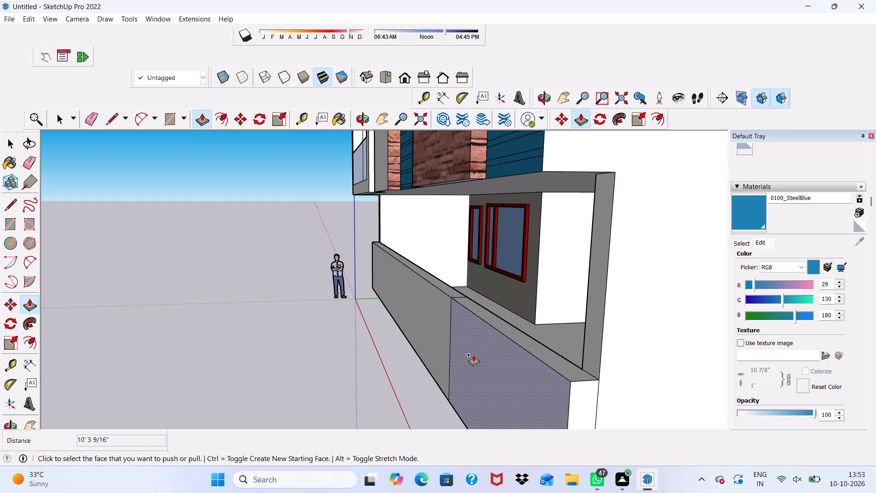
{"action": "key", "text": "space"}
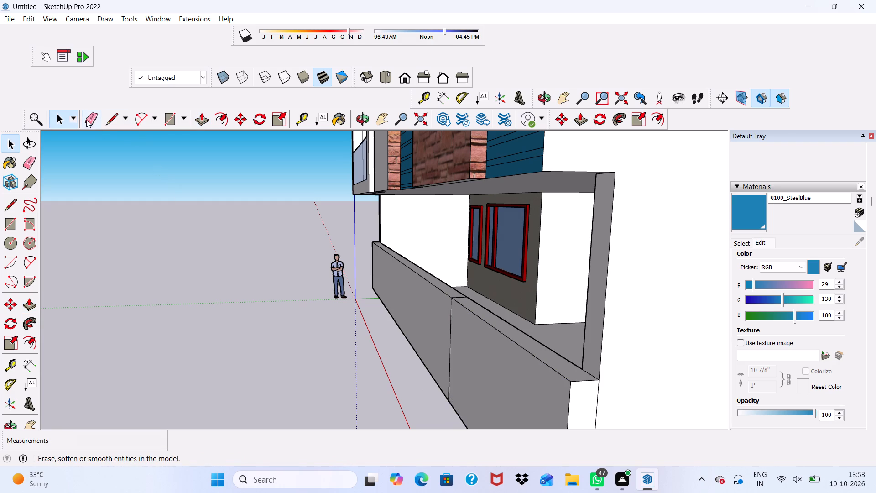
Erase the seam edges between the two wall sections on the low wall's front and top faces.
{"action": "left_click", "coordinate": [89, 121]}
{"action": "left_click_drag", "start_coordinate": [90, 122], "coordinate": [95, 129]}
{"action": "scroll", "coordinate": [255, 312], "scroll_direction": "down", "scroll_amount": 1}
{"action": "middle_click_drag", "start_coordinate": [312, 339], "coordinate": [417, 360]}
{"action": "scroll", "coordinate": [497, 354], "scroll_direction": "up", "scroll_amount": 2}
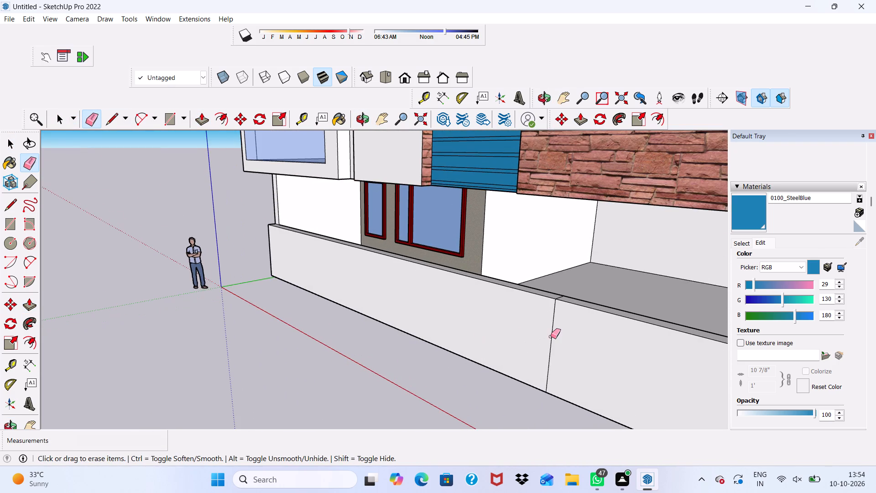
{"action": "left_click", "coordinate": [551, 336]}
{"action": "scroll", "coordinate": [564, 282], "scroll_direction": "up", "scroll_amount": 9}
{"action": "scroll", "coordinate": [430, 353], "scroll_direction": "down", "scroll_amount": 5}
{"action": "scroll", "coordinate": [384, 374], "scroll_direction": "up", "scroll_amount": 1}
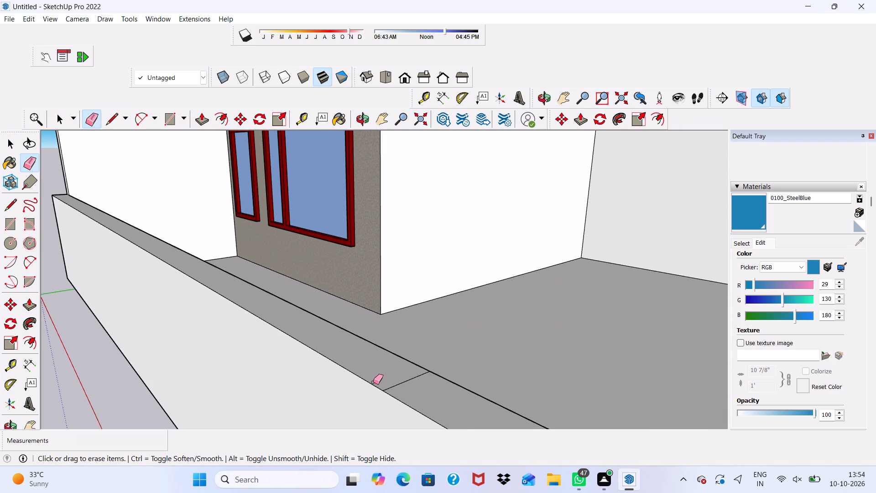
{"action": "left_click_drag", "start_coordinate": [387, 376], "coordinate": [424, 392]}
{"action": "scroll", "coordinate": [415, 376], "scroll_direction": "down", "scroll_amount": 11}
{"action": "middle_click_drag", "start_coordinate": [236, 317], "coordinate": [395, 297]}
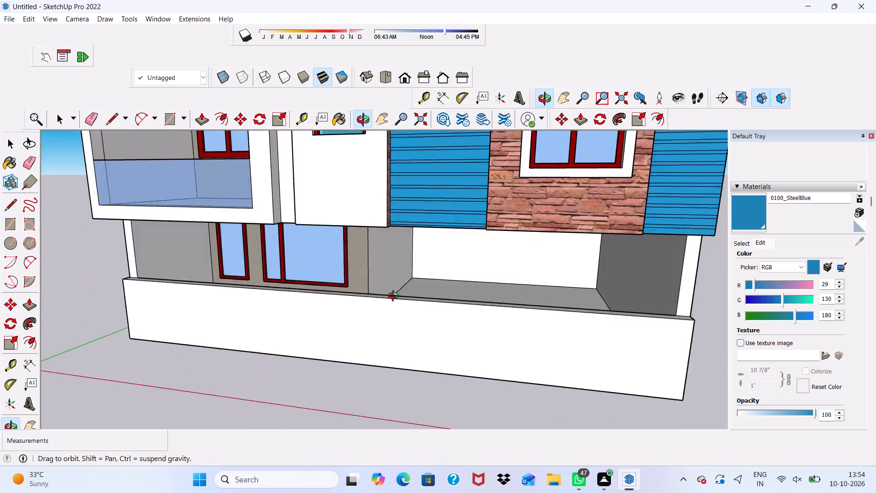
{"action": "middle_click_drag", "start_coordinate": [395, 297], "coordinate": [473, 292]}
{"action": "key", "text": "space"}
Draw a full-height rectangle about 12' 6" by 5' on the low wall's front face, near its end beside the scale figure.
{"action": "scroll", "coordinate": [394, 310], "scroll_direction": "down", "scroll_amount": 7}
{"action": "middle_click_drag", "start_coordinate": [364, 380], "coordinate": [266, 328]}
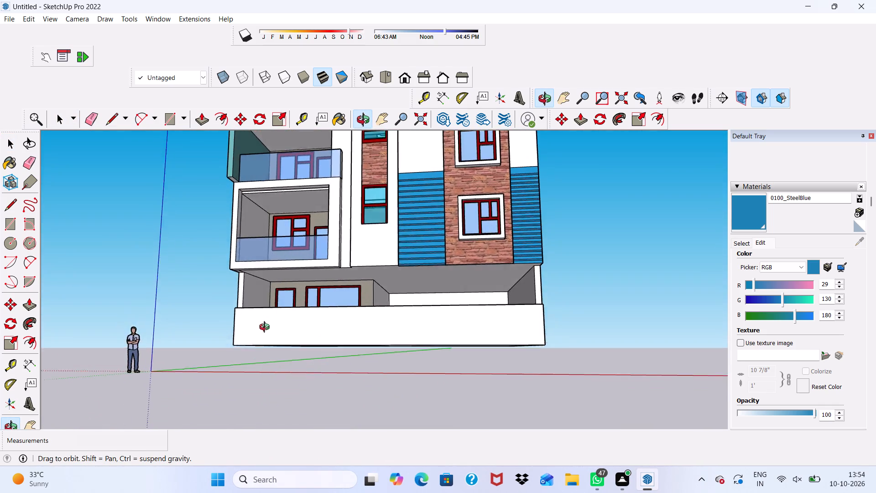
{"action": "middle_click_drag", "start_coordinate": [266, 328], "coordinate": [266, 364]}
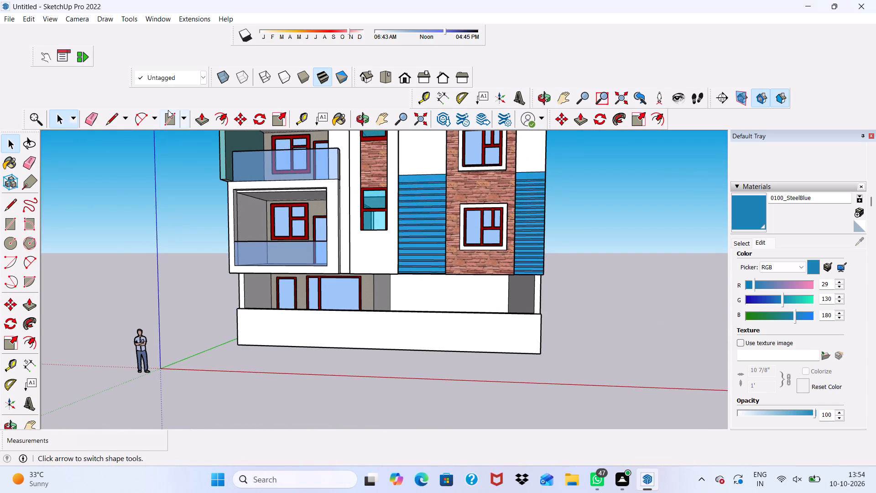
{"action": "left_click", "coordinate": [168, 110]}
{"action": "scroll", "coordinate": [218, 302], "scroll_direction": "up", "scroll_amount": 6}
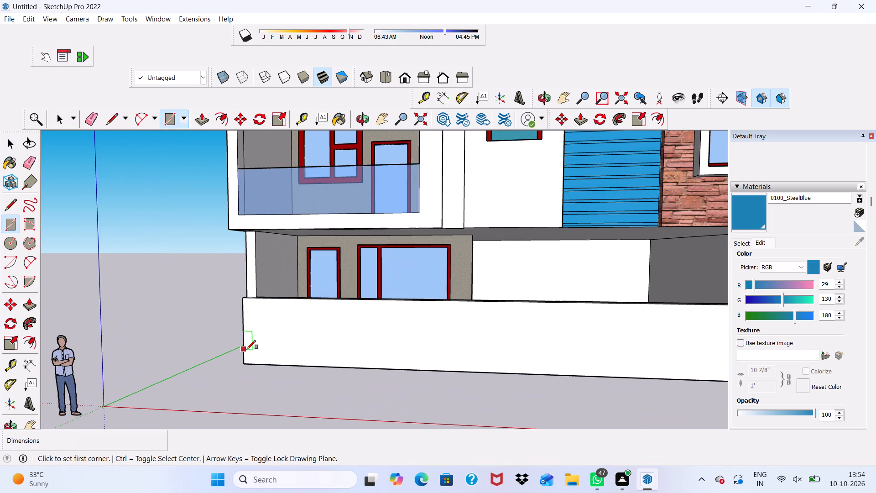
{"action": "scroll", "coordinate": [247, 350], "scroll_direction": "down", "scroll_amount": 1}
{"action": "scroll", "coordinate": [247, 353], "scroll_direction": "up", "scroll_amount": 4}
{"action": "left_click", "coordinate": [259, 369]}
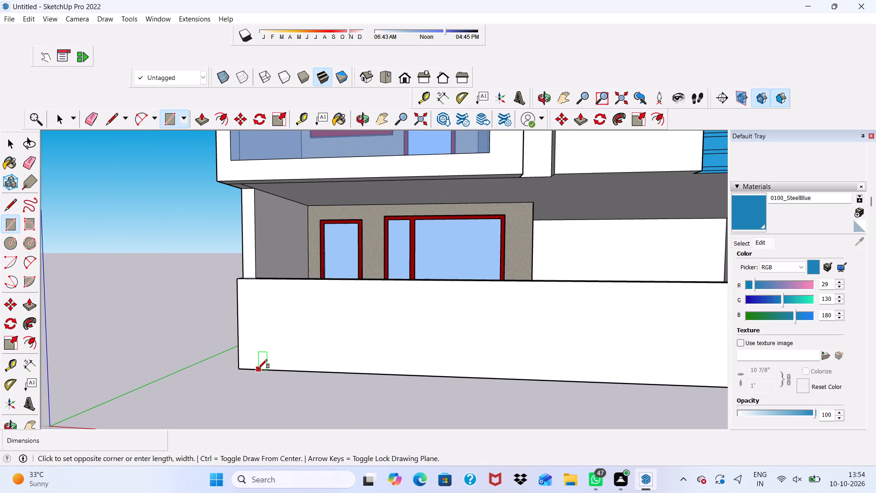
{"action": "left_click", "coordinate": [492, 284]}
{"action": "key", "text": "space"}
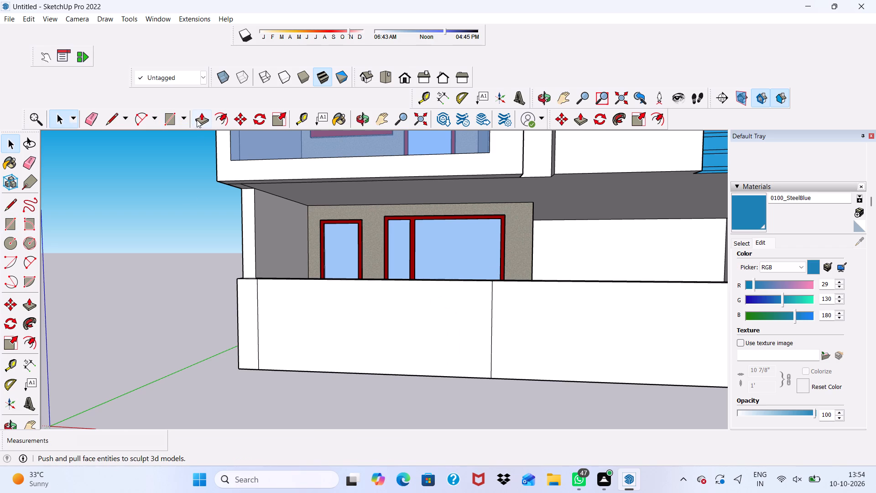
Push the rectangle 9" back through the low wall's thickness.
{"action": "left_click", "coordinate": [198, 120]}
{"action": "left_click_drag", "start_coordinate": [313, 362], "coordinate": [340, 307]}
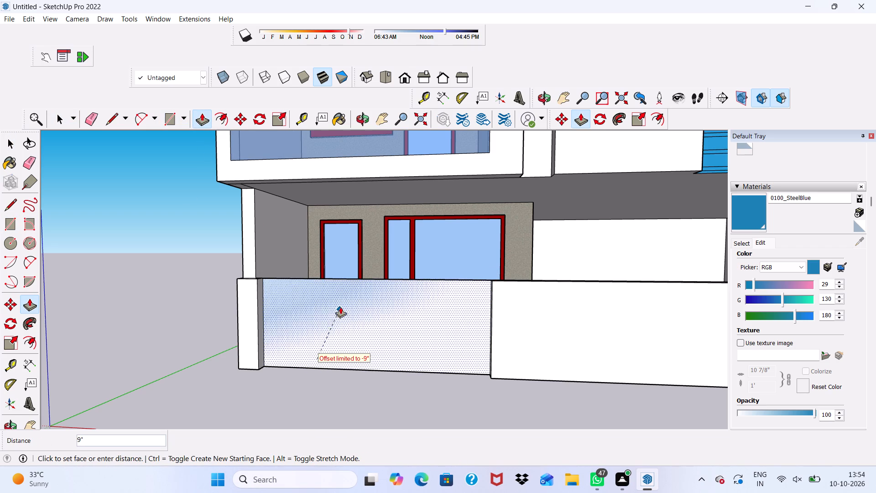
{"action": "left_click_drag", "start_coordinate": [340, 307], "coordinate": [341, 305]}
Erase the leftover top edge across the recess to leave a clear opening in the low wall.
{"action": "scroll", "coordinate": [319, 341], "scroll_direction": "up", "scroll_amount": 4}
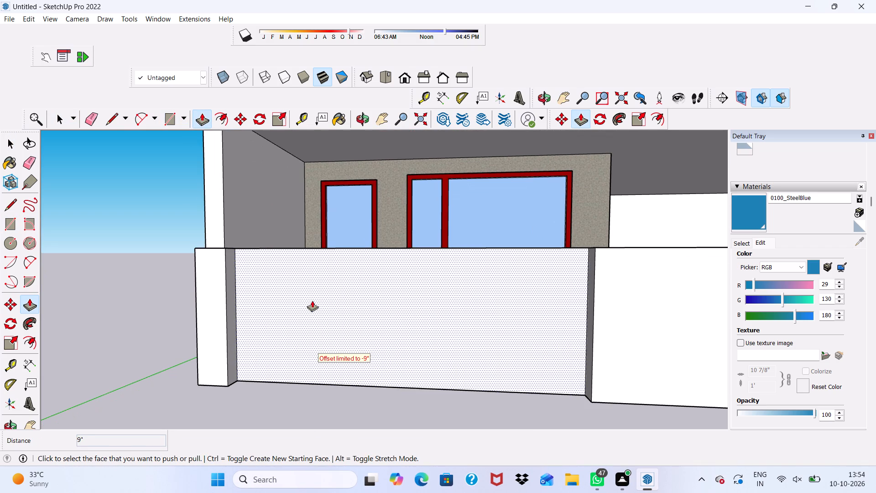
{"action": "left_click", "coordinate": [91, 119]}
{"action": "left_click", "coordinate": [278, 252]}
{"action": "double_click", "coordinate": [283, 251]}
{"action": "left_click", "coordinate": [287, 249]}
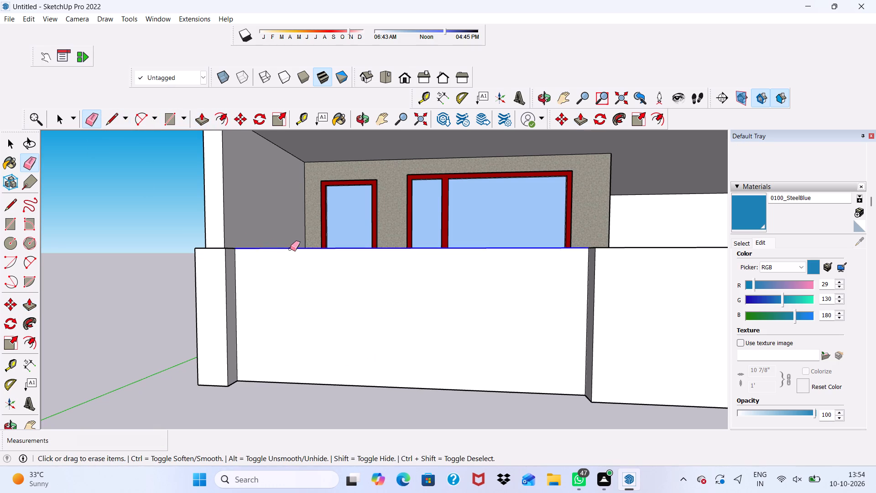
{"action": "scroll", "coordinate": [290, 249], "scroll_direction": "down", "scroll_amount": 10}
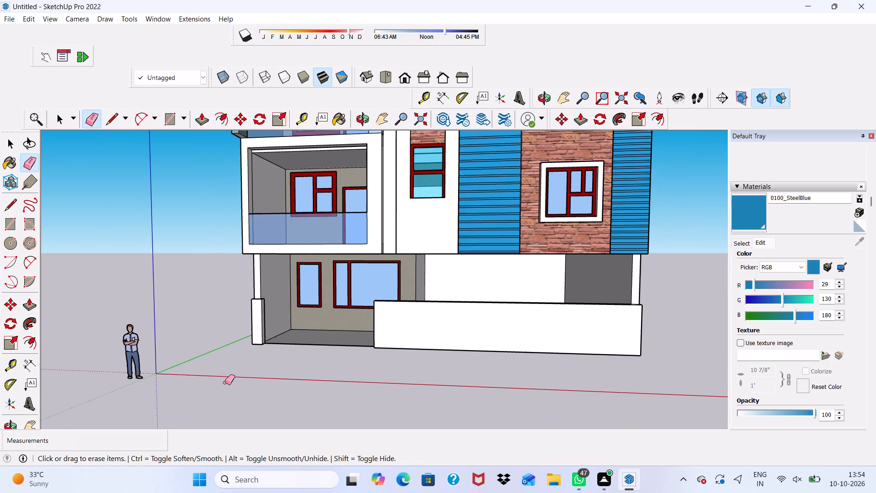
{"action": "key", "text": "space"}
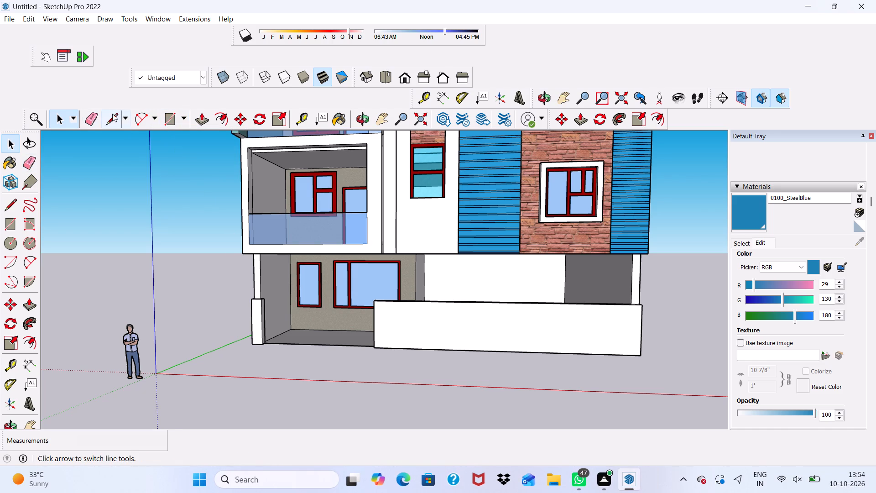
Draw a line just below the low wall's top edge and a vertical line about 4' 8" down to its base.
{"action": "left_click_drag", "start_coordinate": [113, 114], "coordinate": [123, 124]}
{"action": "scroll", "coordinate": [461, 321], "scroll_direction": "up", "scroll_amount": 10}
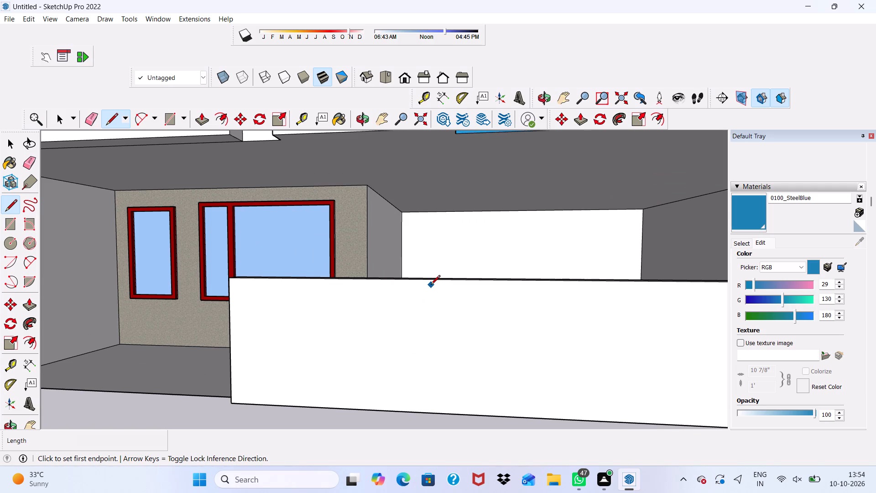
{"action": "left_click", "coordinate": [424, 286]}
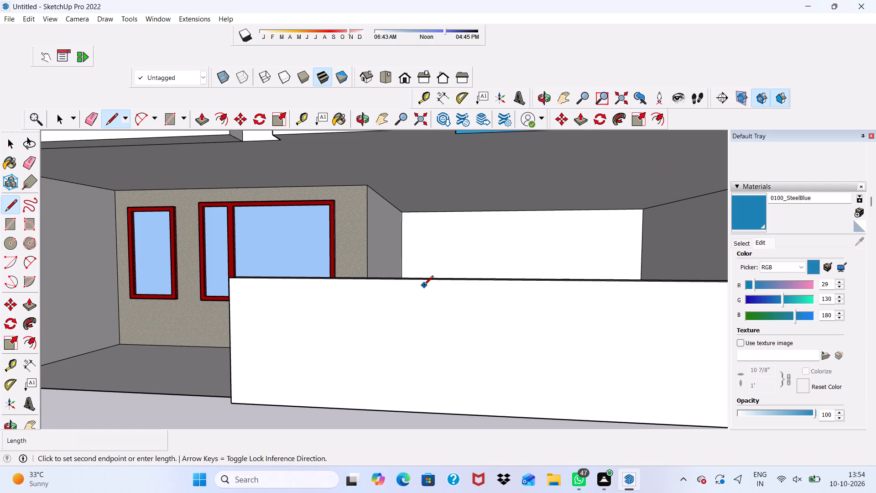
{"action": "left_click", "coordinate": [556, 286]}
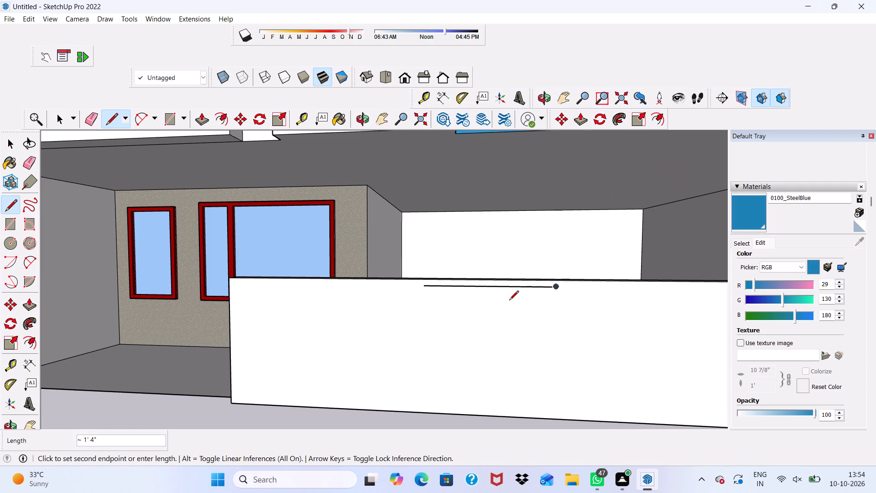
{"action": "scroll", "coordinate": [386, 311], "scroll_direction": "up", "scroll_amount": 2}
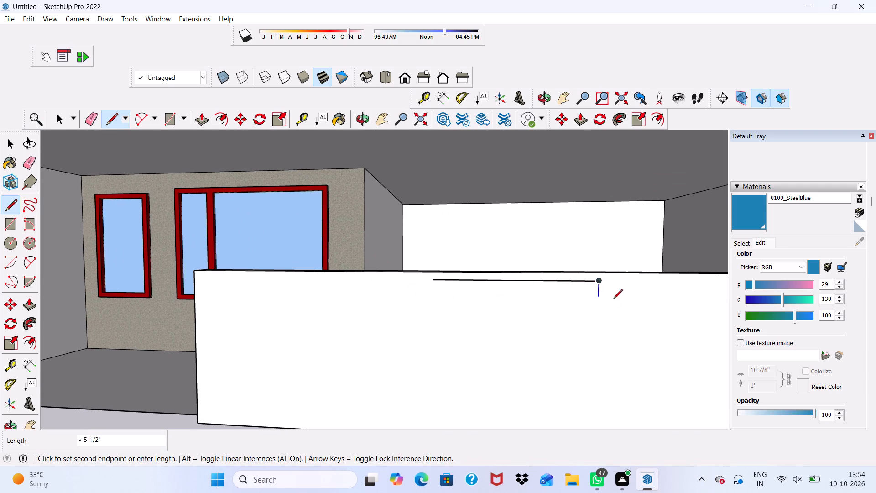
{"action": "scroll", "coordinate": [566, 347], "scroll_direction": "down", "scroll_amount": 2}
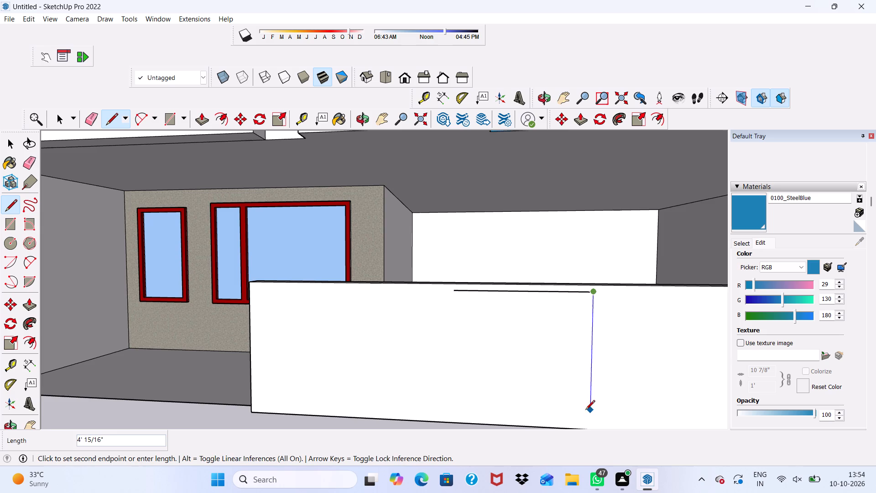
{"action": "scroll", "coordinate": [572, 350], "scroll_direction": "down", "scroll_amount": 6}
{"action": "scroll", "coordinate": [584, 411], "scroll_direction": "up", "scroll_amount": 5}
{"action": "scroll", "coordinate": [590, 374], "scroll_direction": "up", "scroll_amount": 4}
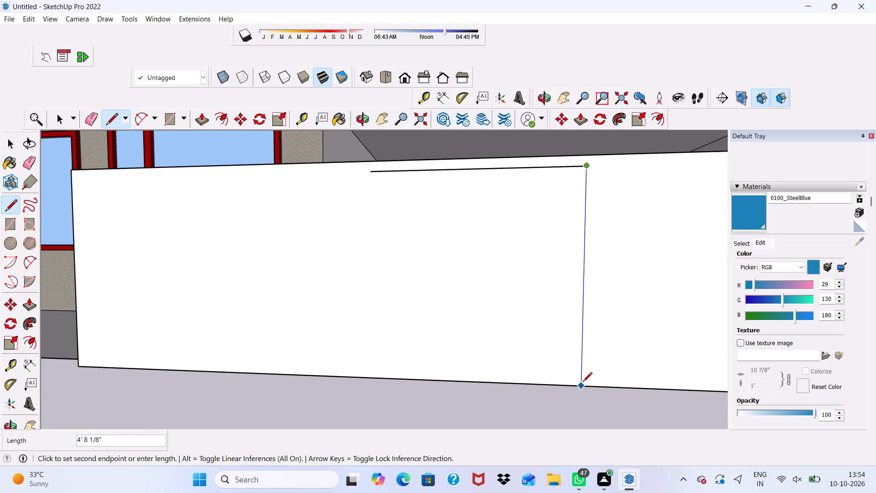
{"action": "left_click", "coordinate": [583, 386]}
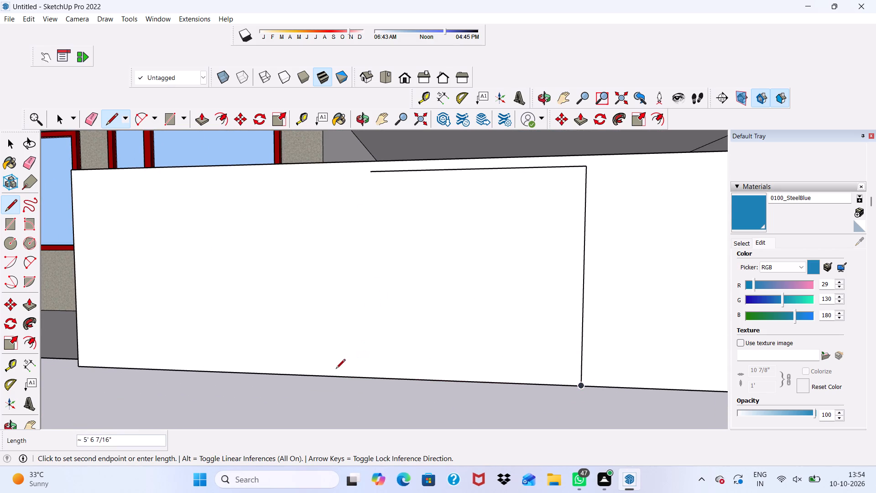
Close the panel outline with a line about 6' 2" along the wall's base and a slanted line up to the top line's free end.
{"action": "scroll", "coordinate": [314, 372], "scroll_direction": "up", "scroll_amount": 2}
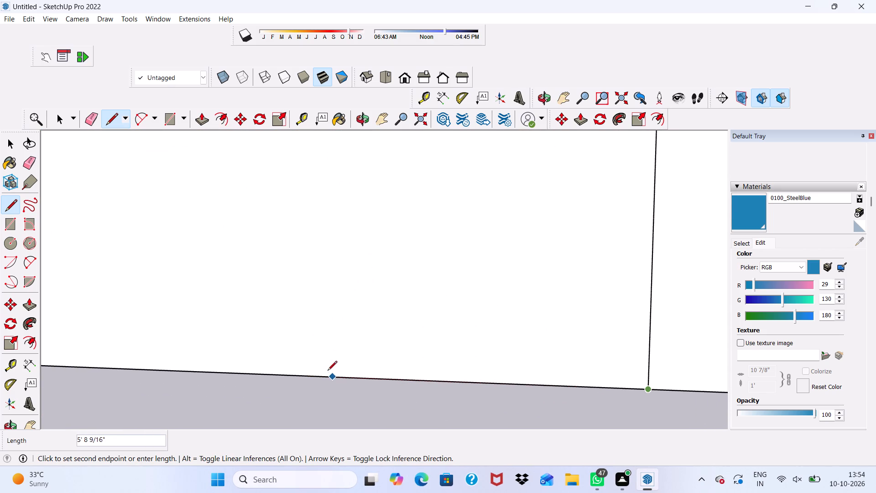
{"action": "scroll", "coordinate": [309, 369], "scroll_direction": "down", "scroll_amount": 4}
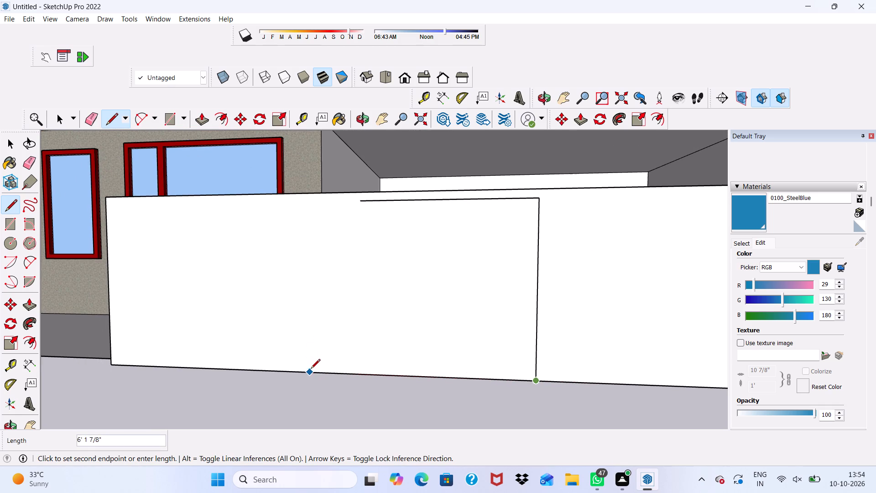
{"action": "left_click", "coordinate": [311, 370]}
{"action": "left_click", "coordinate": [310, 371]}
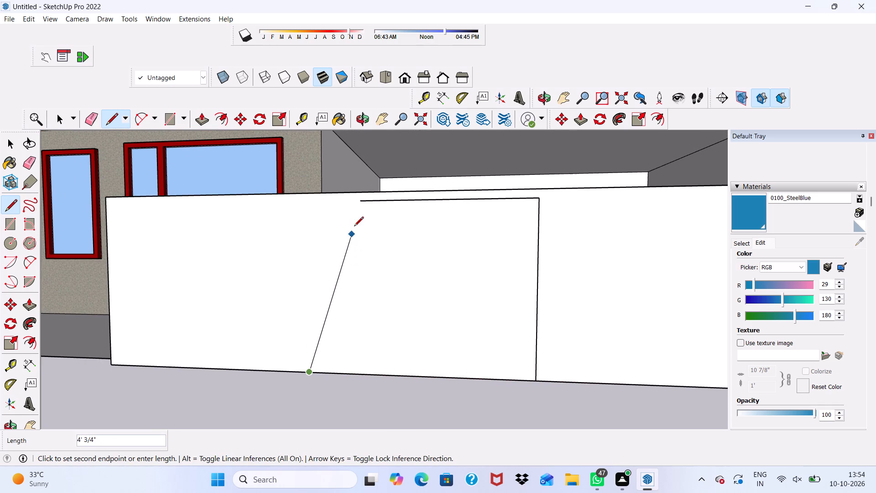
{"action": "left_click", "coordinate": [362, 198]}
{"action": "key", "text": "space"}
{"action": "left_click", "coordinate": [391, 251]}
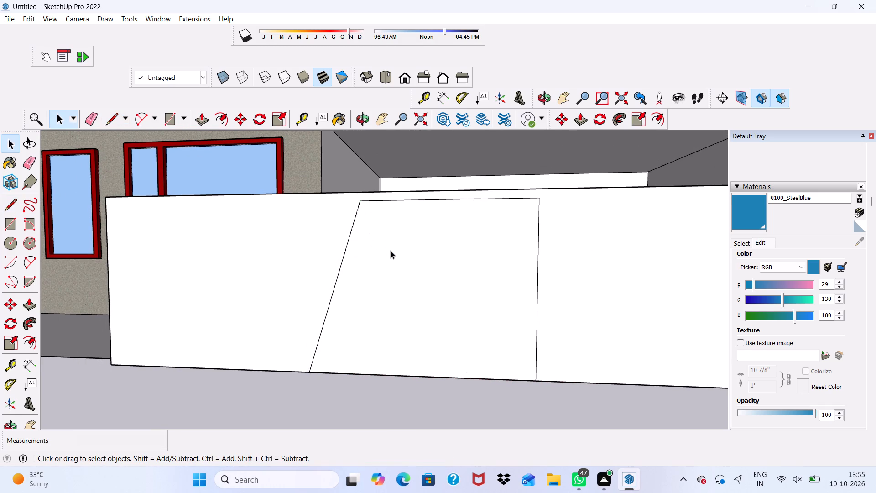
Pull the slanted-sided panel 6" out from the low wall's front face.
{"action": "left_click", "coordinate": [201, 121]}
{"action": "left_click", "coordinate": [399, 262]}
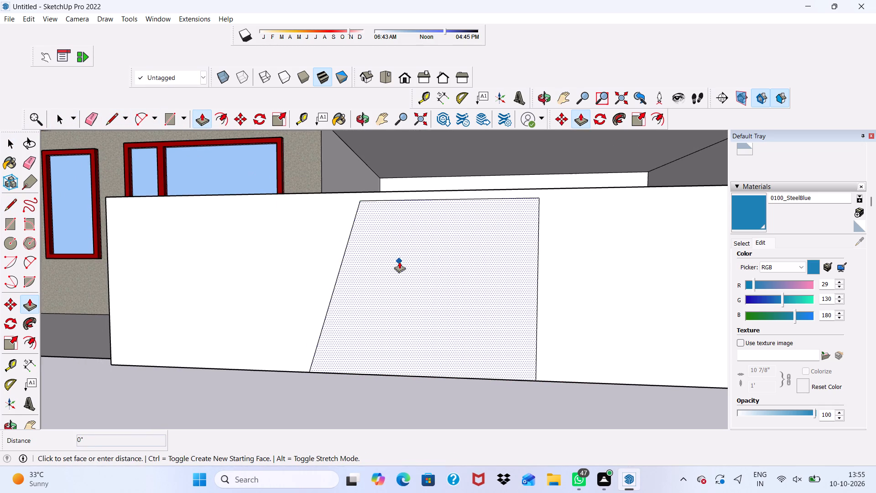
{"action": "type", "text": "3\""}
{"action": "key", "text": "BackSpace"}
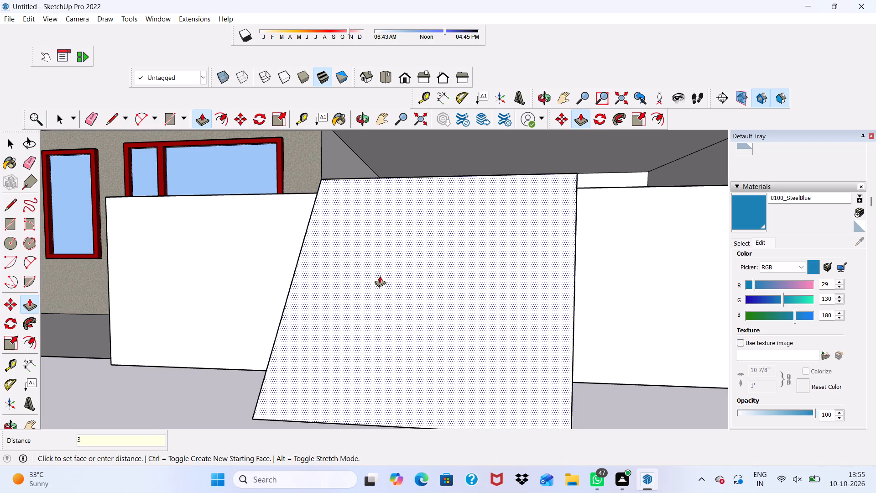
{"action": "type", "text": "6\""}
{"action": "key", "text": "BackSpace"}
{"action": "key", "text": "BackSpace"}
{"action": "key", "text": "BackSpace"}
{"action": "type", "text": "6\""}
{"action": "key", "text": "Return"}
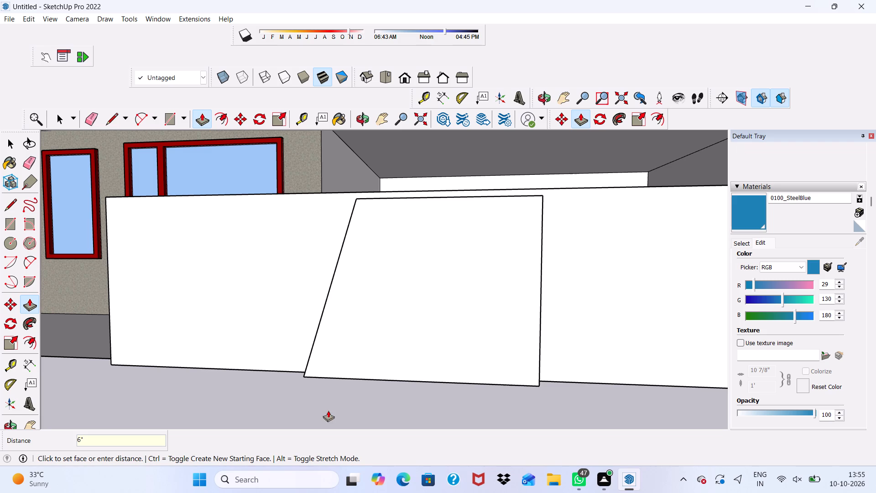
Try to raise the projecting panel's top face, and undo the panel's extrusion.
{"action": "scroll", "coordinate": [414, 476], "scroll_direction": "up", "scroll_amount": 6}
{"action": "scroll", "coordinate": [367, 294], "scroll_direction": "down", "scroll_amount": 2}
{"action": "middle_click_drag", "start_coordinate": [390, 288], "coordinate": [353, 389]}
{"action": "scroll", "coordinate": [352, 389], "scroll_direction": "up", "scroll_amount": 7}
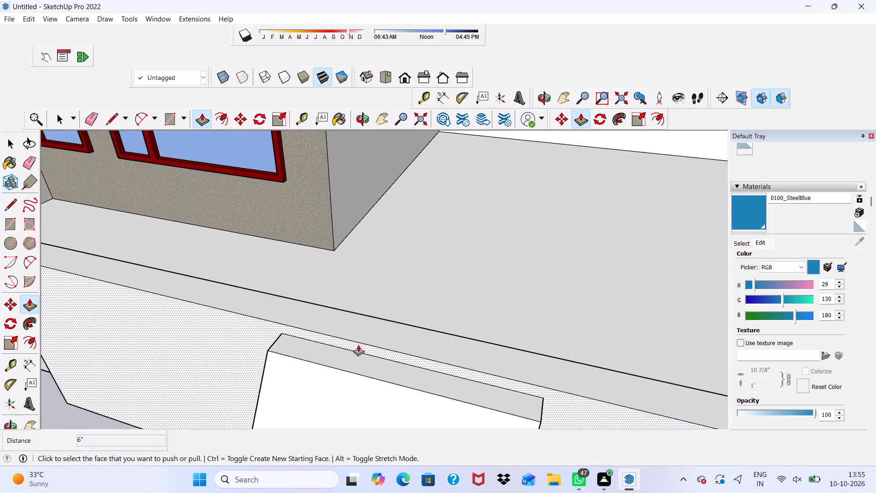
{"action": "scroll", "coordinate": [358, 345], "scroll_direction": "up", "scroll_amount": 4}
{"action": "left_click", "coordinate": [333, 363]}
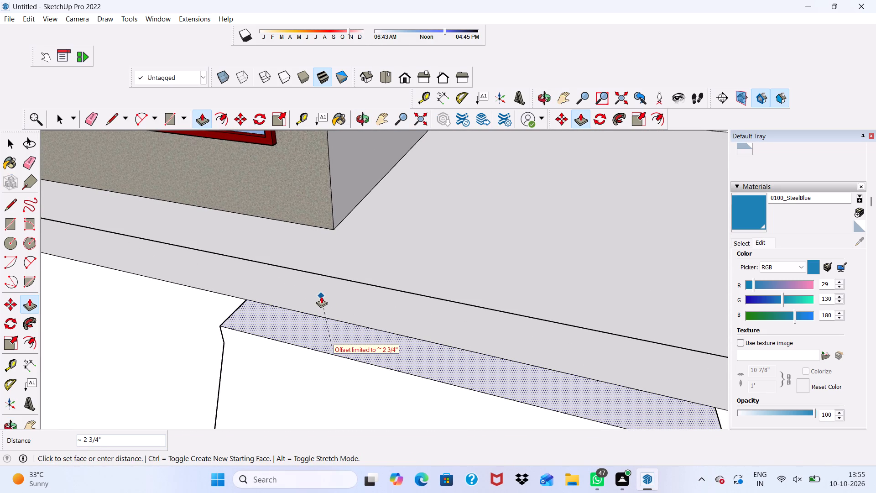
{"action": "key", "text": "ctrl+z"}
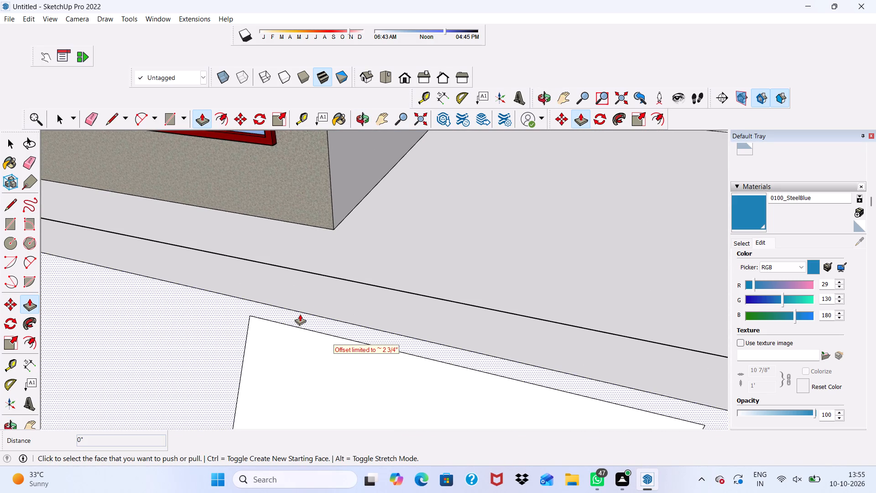
Pull the flat slanted-sided panel 6" out from the low wall's front face.
{"action": "left_click", "coordinate": [306, 359]}
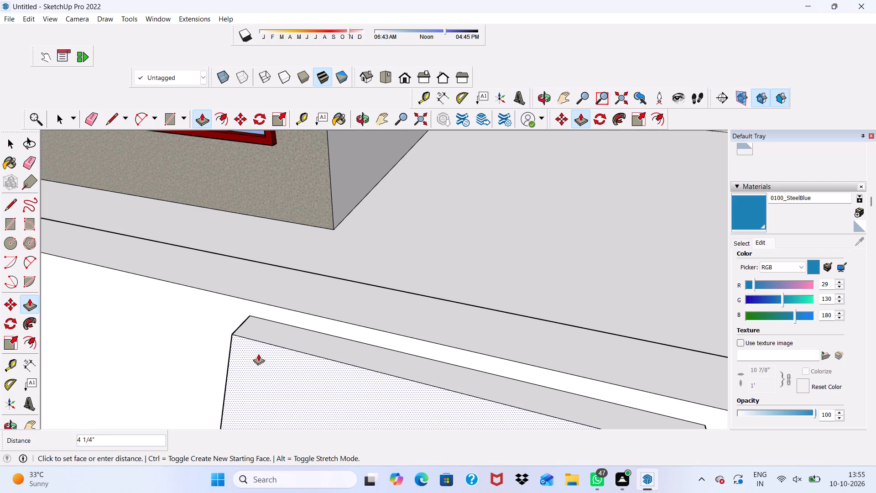
{"action": "key", "text": "6"}
{"action": "key", "text": "shift+quotedbl"}
{"action": "key", "text": "Return"}
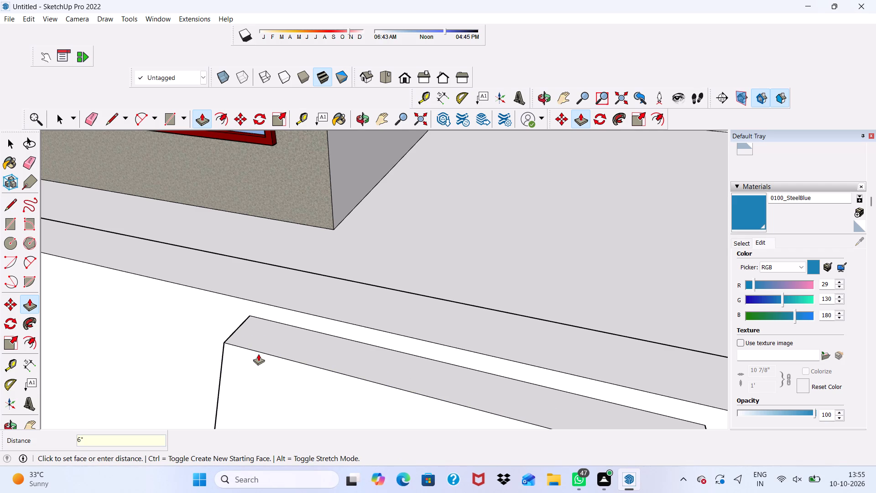
Raise the projecting panel's top face about 9 1/2" so it stands above the low wall.
{"action": "left_click", "coordinate": [279, 344]}
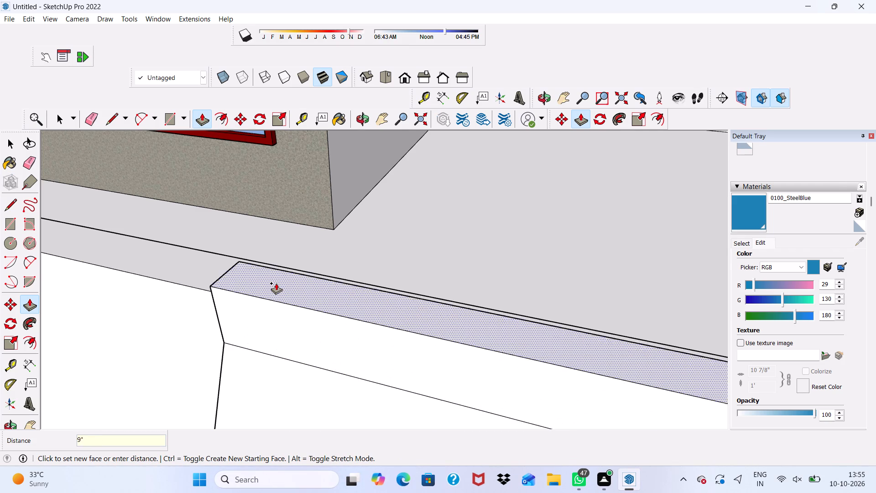
{"action": "left_click", "coordinate": [276, 282]}
{"action": "scroll", "coordinate": [276, 282], "scroll_direction": "down", "scroll_amount": 8}
{"action": "middle_click_drag", "start_coordinate": [296, 304], "coordinate": [385, 181]}
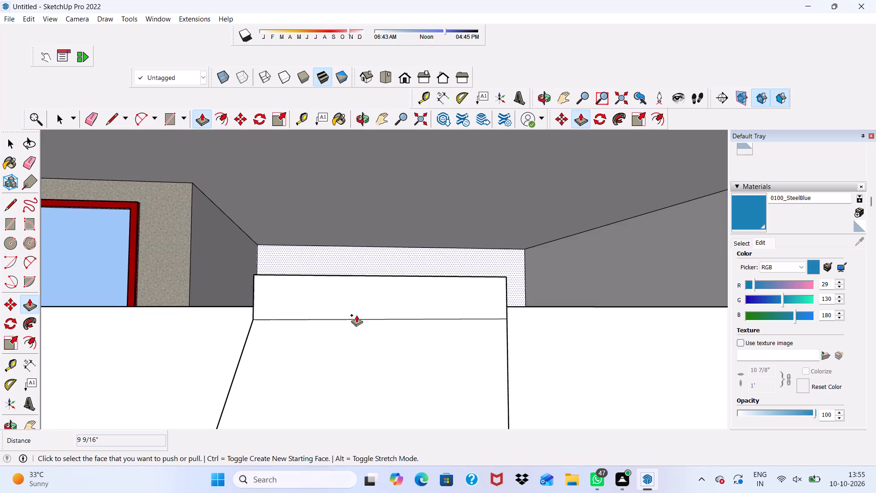
{"action": "scroll", "coordinate": [356, 315], "scroll_direction": "up", "scroll_amount": 4}
{"action": "scroll", "coordinate": [297, 309], "scroll_direction": "up", "scroll_amount": 2}
{"action": "key", "text": "space"}
Erase the horizontal seam edge across the raised panel's front face.
{"action": "scroll", "coordinate": [259, 286], "scroll_direction": "down", "scroll_amount": 4}
{"action": "middle_click_drag", "start_coordinate": [261, 289], "coordinate": [375, 230]}
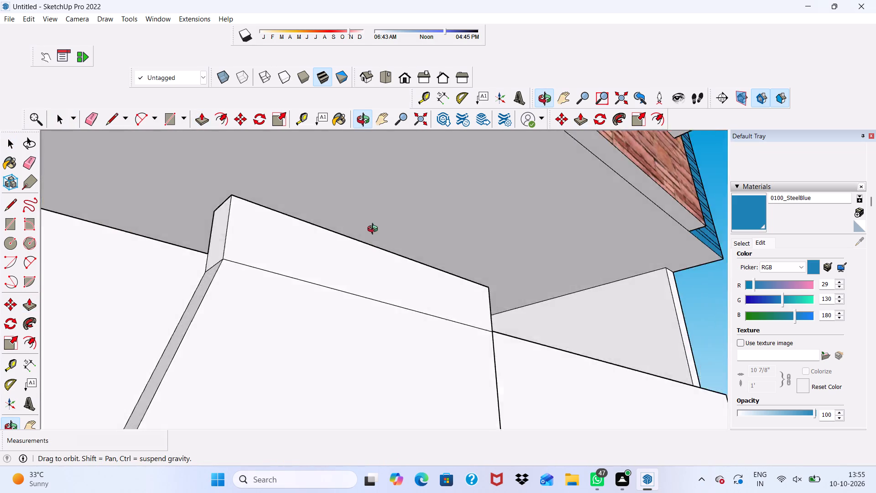
{"action": "middle_click_drag", "start_coordinate": [375, 230], "coordinate": [203, 282]}
{"action": "scroll", "coordinate": [170, 244], "scroll_direction": "down", "scroll_amount": 6}
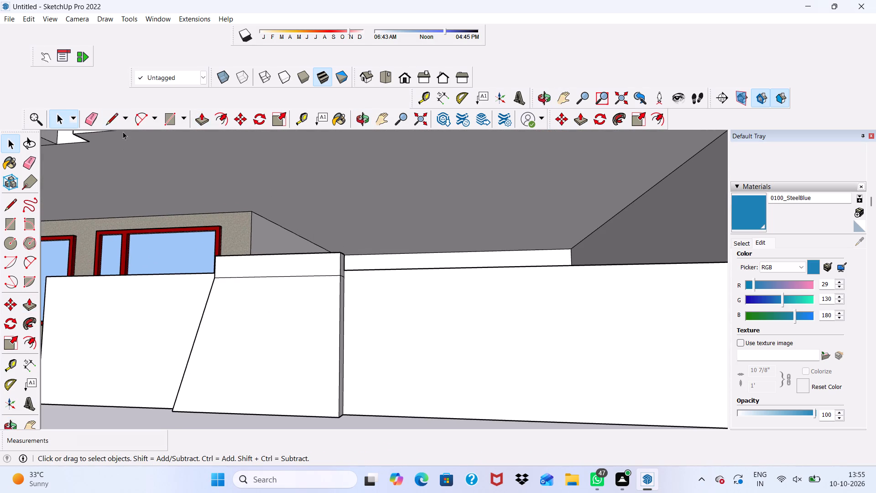
{"action": "left_click", "coordinate": [89, 124]}
{"action": "left_click_drag", "start_coordinate": [261, 272], "coordinate": [261, 276]}
{"action": "left_click", "coordinate": [261, 276]}
{"action": "left_click", "coordinate": [261, 280]}
Erase the seam edge on the raised panel's vertical side face.
{"action": "scroll", "coordinate": [261, 286], "scroll_direction": "down", "scroll_amount": 4}
{"action": "middle_click_drag", "start_coordinate": [308, 327], "coordinate": [119, 322]}
{"action": "scroll", "coordinate": [281, 280], "scroll_direction": "up", "scroll_amount": 5}
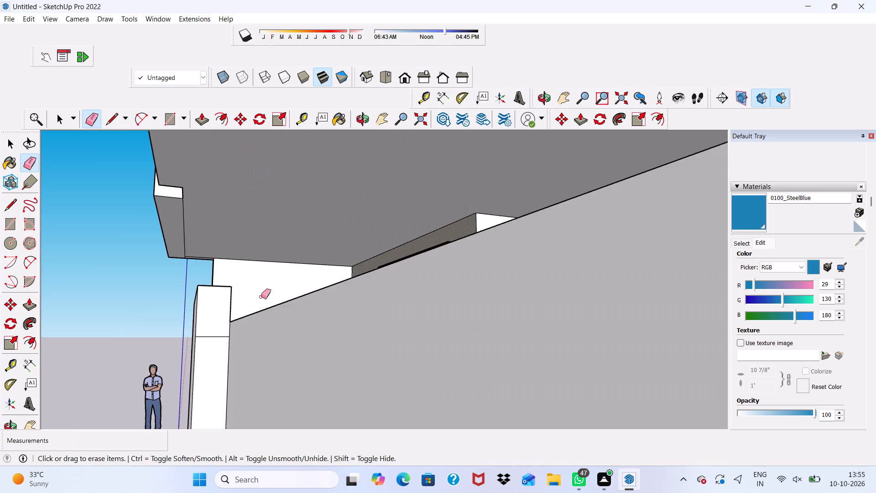
{"action": "scroll", "coordinate": [261, 297], "scroll_direction": "up", "scroll_amount": 8}
{"action": "scroll", "coordinate": [226, 318], "scroll_direction": "down", "scroll_amount": 5}
{"action": "scroll", "coordinate": [209, 356], "scroll_direction": "down", "scroll_amount": 10}
{"action": "scroll", "coordinate": [532, 407], "scroll_direction": "up", "scroll_amount": 2}
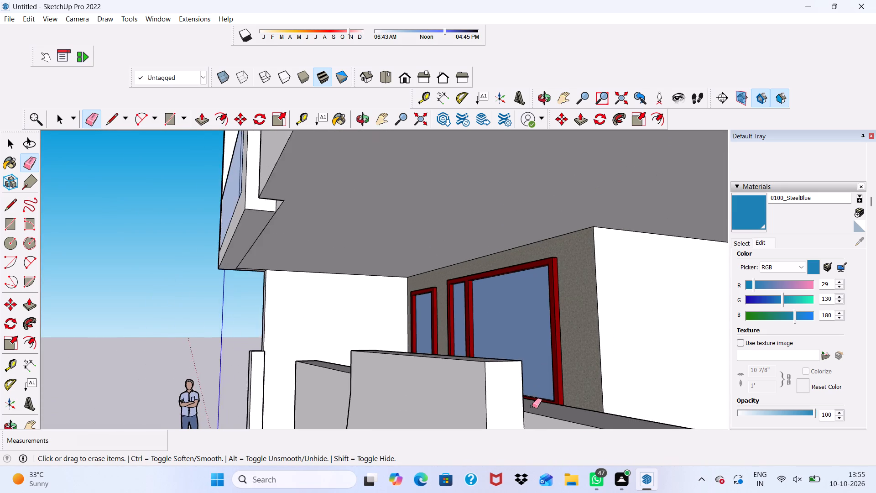
{"action": "scroll", "coordinate": [532, 406], "scroll_direction": "up", "scroll_amount": 1}
{"action": "scroll", "coordinate": [490, 419], "scroll_direction": "down", "scroll_amount": 9}
{"action": "left_click_drag", "start_coordinate": [502, 408], "coordinate": [503, 420]}
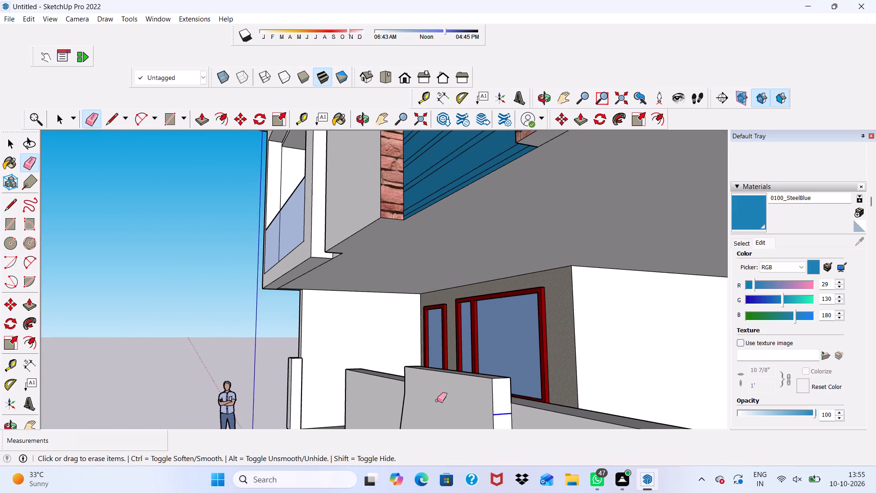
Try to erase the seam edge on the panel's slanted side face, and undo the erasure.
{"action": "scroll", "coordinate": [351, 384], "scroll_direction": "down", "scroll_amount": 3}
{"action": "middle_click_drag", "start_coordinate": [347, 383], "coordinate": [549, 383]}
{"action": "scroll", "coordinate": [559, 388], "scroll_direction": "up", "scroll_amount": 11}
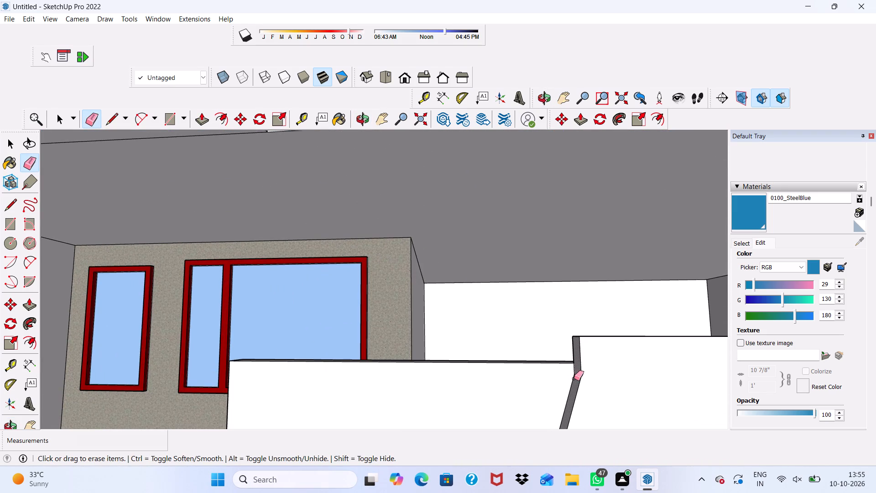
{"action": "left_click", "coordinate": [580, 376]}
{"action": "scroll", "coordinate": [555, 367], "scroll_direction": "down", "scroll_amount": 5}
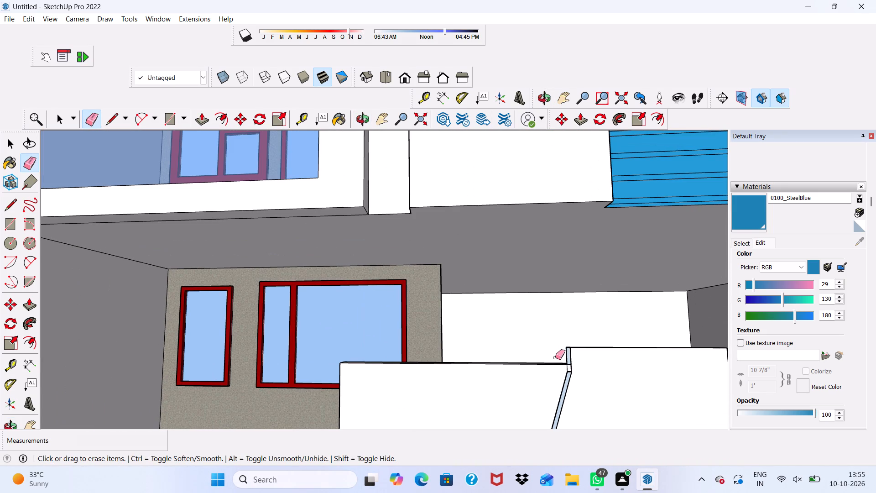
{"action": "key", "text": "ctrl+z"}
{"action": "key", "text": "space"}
Draw an upright rectangle about 2' 1 3/4" wide and 3' 11" high on the low wall's front face, beside the raised panel's vertical side.
{"action": "scroll", "coordinate": [575, 373], "scroll_direction": "down", "scroll_amount": 15}
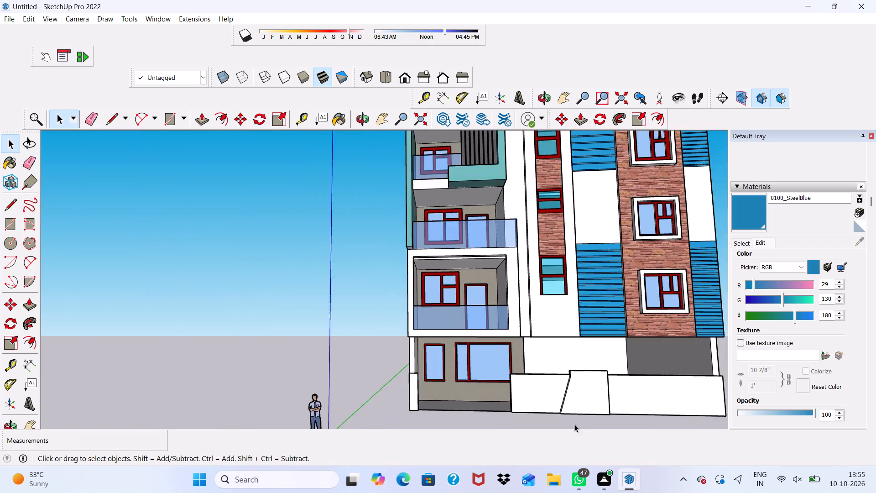
{"action": "middle_click_drag", "start_coordinate": [574, 424], "coordinate": [483, 405]}
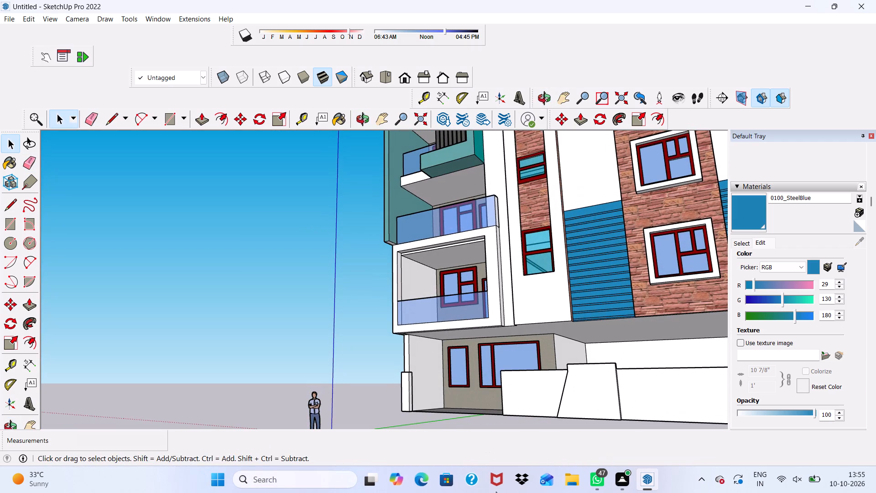
{"action": "scroll", "coordinate": [507, 492], "scroll_direction": "down", "scroll_amount": 1}
{"action": "scroll", "coordinate": [609, 363], "scroll_direction": "up", "scroll_amount": 3}
{"action": "scroll", "coordinate": [463, 349], "scroll_direction": "down", "scroll_amount": 6}
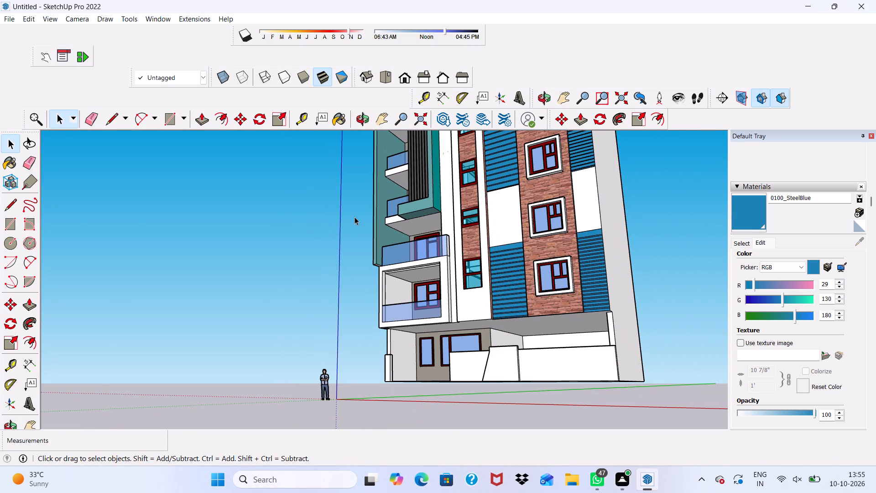
{"action": "left_click", "coordinate": [165, 121]}
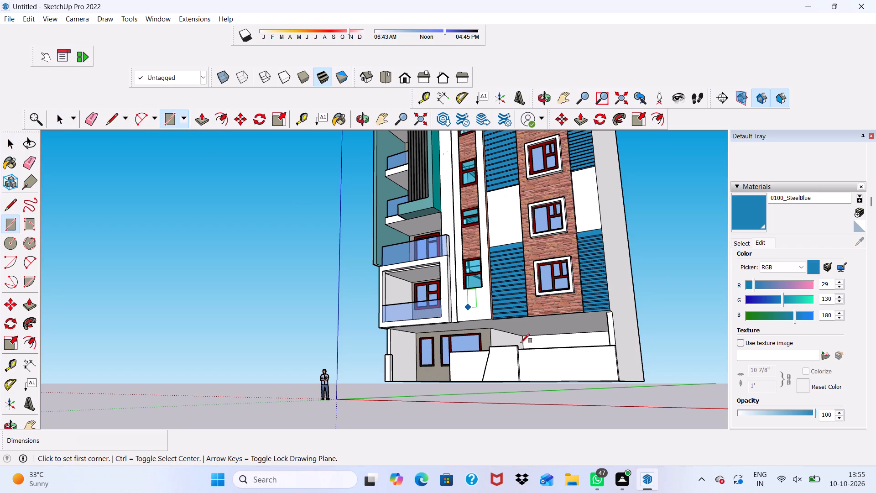
{"action": "scroll", "coordinate": [604, 374], "scroll_direction": "up", "scroll_amount": 11}
{"action": "scroll", "coordinate": [530, 373], "scroll_direction": "up", "scroll_amount": 1}
{"action": "scroll", "coordinate": [524, 362], "scroll_direction": "down", "scroll_amount": 2}
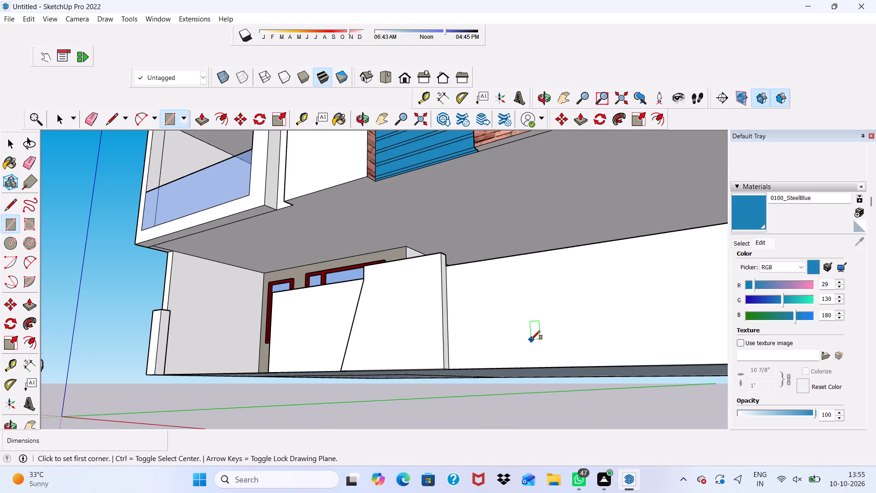
{"action": "middle_click_drag", "start_coordinate": [531, 340], "coordinate": [540, 377]}
{"action": "left_click", "coordinate": [546, 406]}
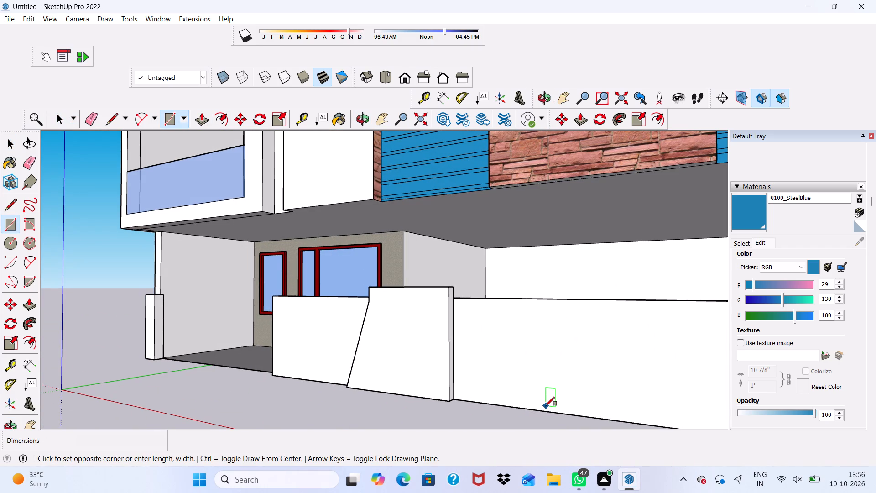
{"action": "left_click", "coordinate": [597, 320]}
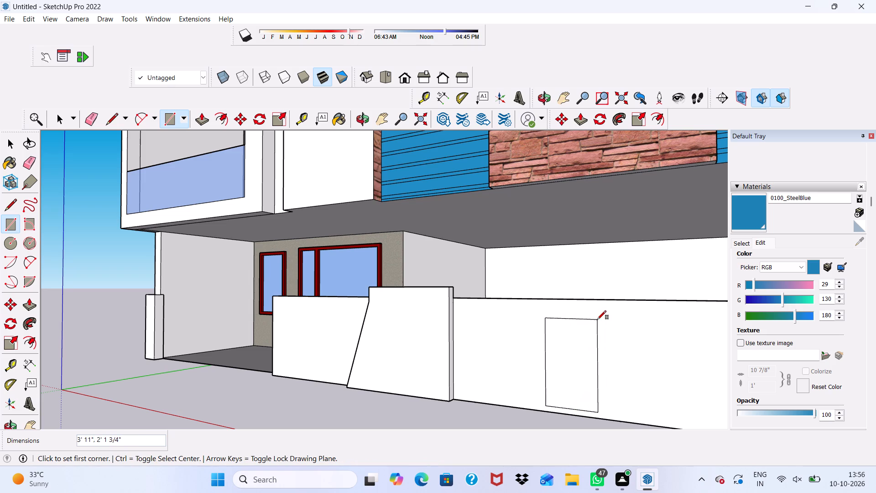
{"action": "scroll", "coordinate": [563, 314], "scroll_direction": "down", "scroll_amount": 10}
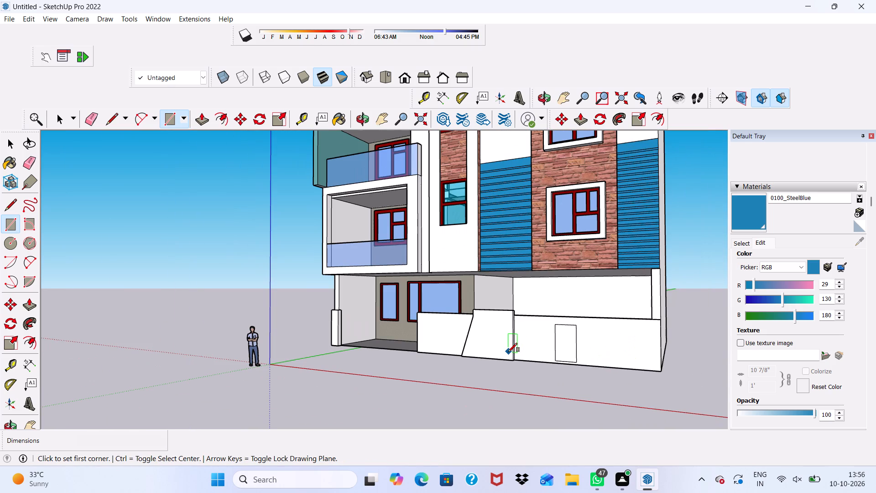
{"action": "key", "text": "space"}
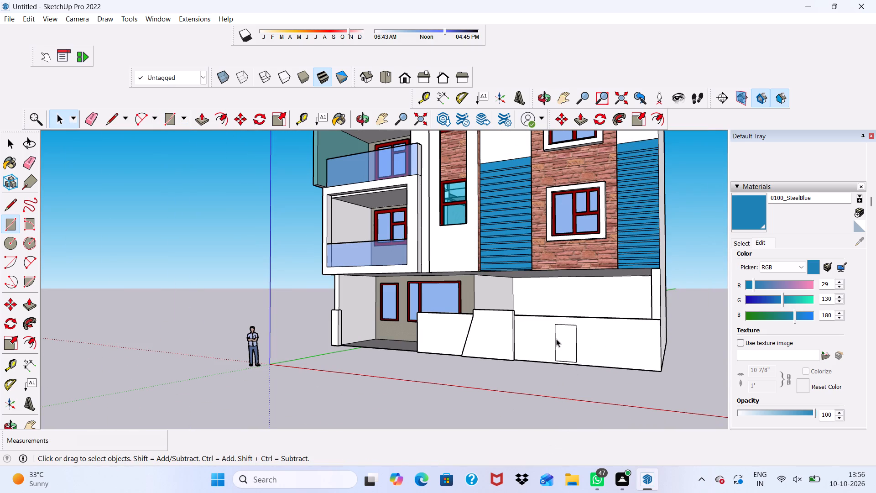
Copy the rectangle about 5' 3" along the low wall toward its far end.
{"action": "double_click", "coordinate": [562, 338]}
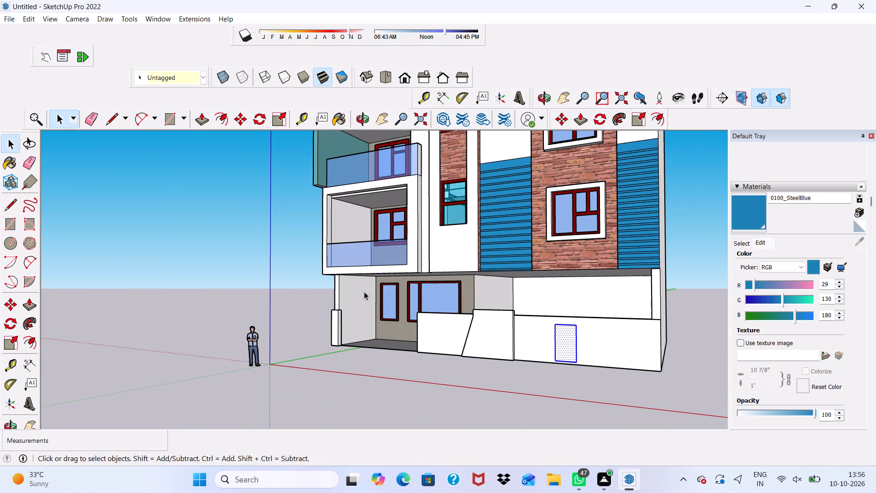
{"action": "left_click", "coordinate": [238, 119]}
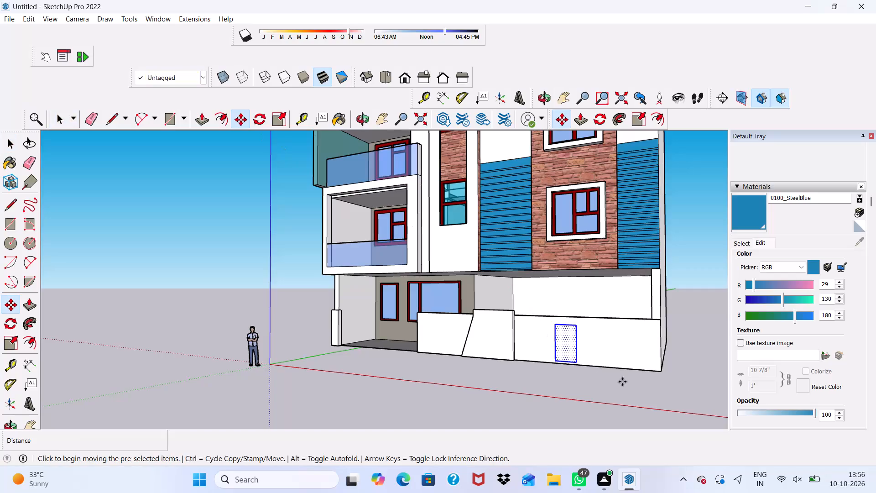
{"action": "left_click", "coordinate": [570, 350]}
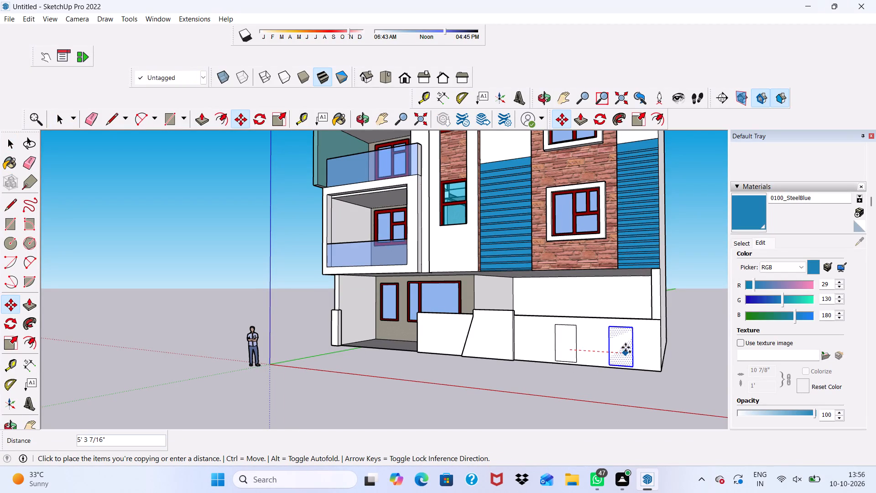
{"action": "left_click", "coordinate": [626, 347]}
{"action": "key", "text": "space"}
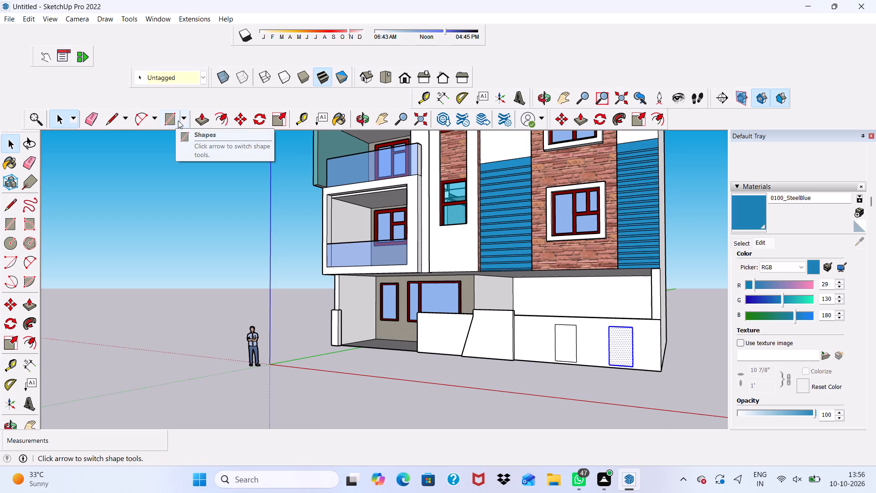
Push the copied rectangle's face inward to form a recess in the low wall, and undo the last push.
{"action": "left_click", "coordinate": [205, 126]}
{"action": "scroll", "coordinate": [642, 375], "scroll_direction": "up", "scroll_amount": 3}
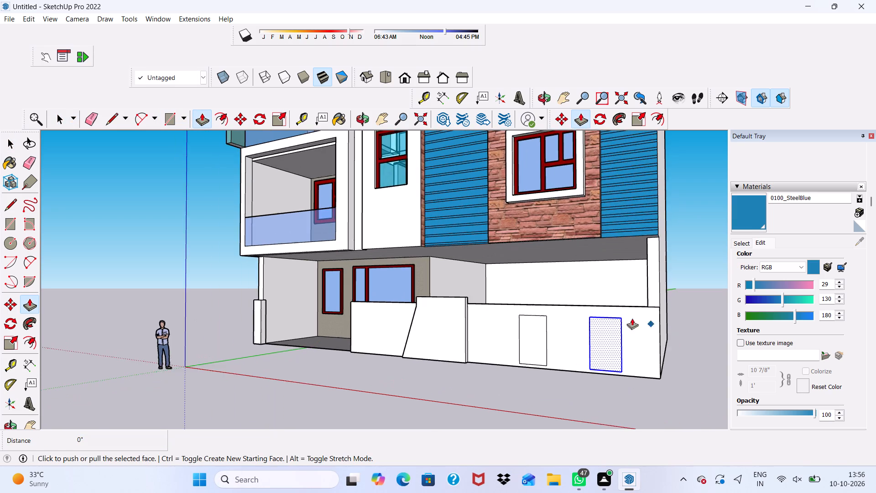
{"action": "scroll", "coordinate": [570, 325], "scroll_direction": "up", "scroll_amount": 3}
{"action": "scroll", "coordinate": [609, 351], "scroll_direction": "up", "scroll_amount": 2}
{"action": "double_click", "coordinate": [609, 351]}
{"action": "left_click_drag", "start_coordinate": [609, 351], "coordinate": [611, 343]}
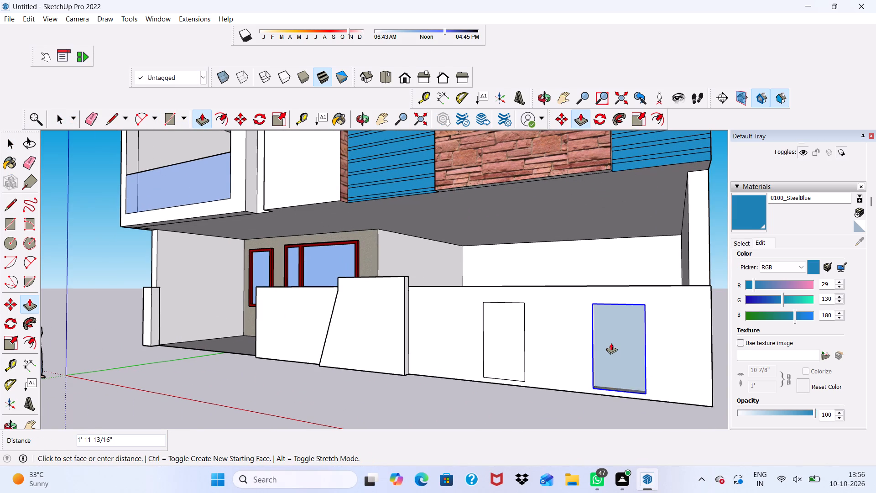
{"action": "left_click_drag", "start_coordinate": [611, 343], "coordinate": [610, 346]}
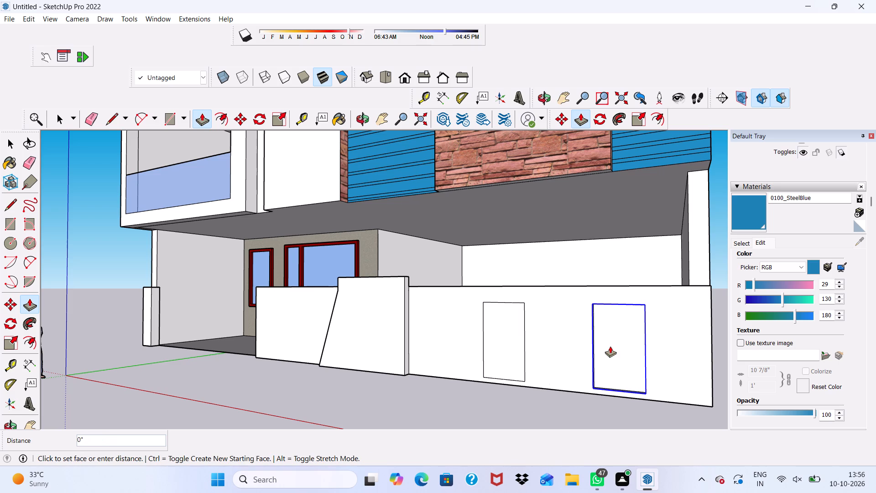
{"action": "left_click", "coordinate": [610, 346]}
{"action": "scroll", "coordinate": [628, 336], "scroll_direction": "up", "scroll_amount": 3}
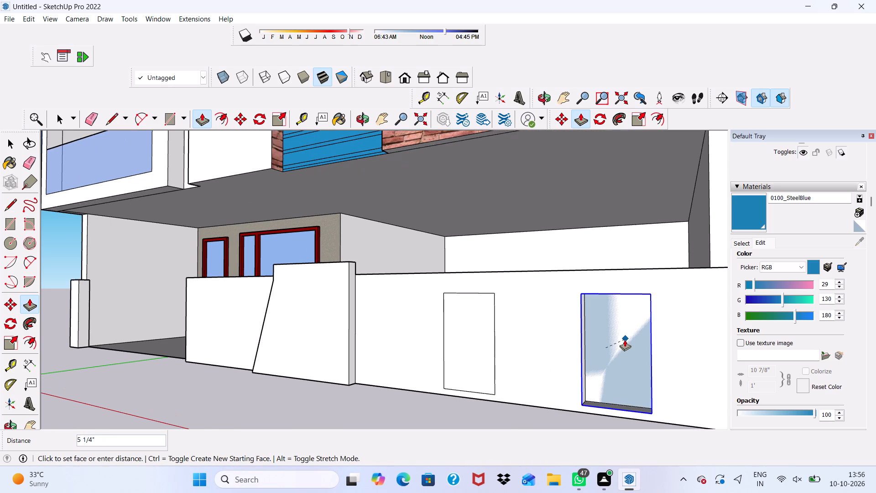
{"action": "scroll", "coordinate": [620, 345], "scroll_direction": "up", "scroll_amount": 3}
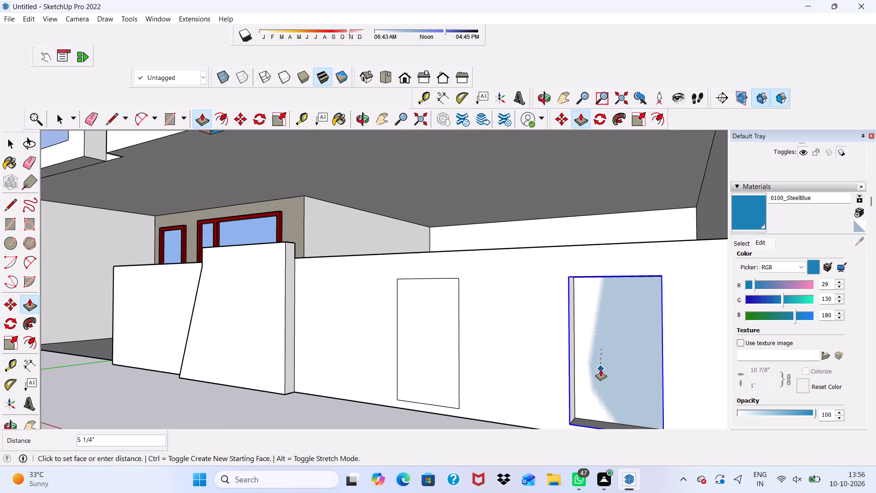
{"action": "left_click", "coordinate": [600, 369]}
{"action": "key", "text": "ctrl+z"}
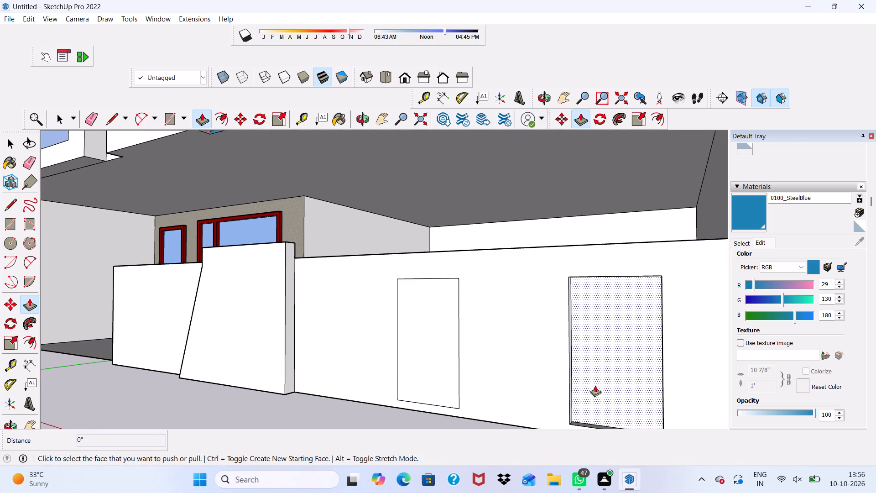
Push the original rectangle's face inward to form a second recess, beside the raised panel.
{"action": "scroll", "coordinate": [593, 383], "scroll_direction": "up", "scroll_amount": 9}
{"action": "scroll", "coordinate": [542, 348], "scroll_direction": "down", "scroll_amount": 3}
{"action": "middle_click_drag", "start_coordinate": [537, 345], "coordinate": [477, 339]}
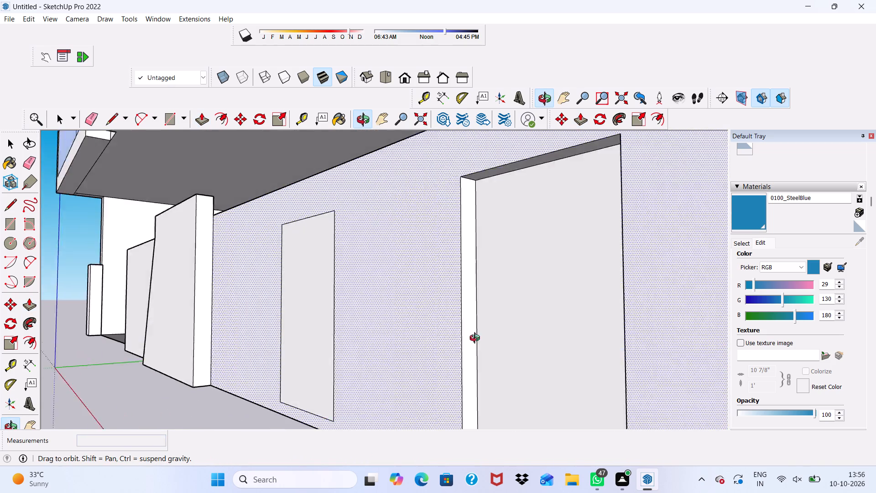
{"action": "middle_click_drag", "start_coordinate": [477, 339], "coordinate": [516, 337]}
{"action": "left_click_drag", "start_coordinate": [324, 309], "coordinate": [340, 304]}
{"action": "left_click", "coordinate": [340, 304]}
{"action": "scroll", "coordinate": [302, 317], "scroll_direction": "down", "scroll_amount": 6}
{"action": "left_click", "coordinate": [323, 307]}
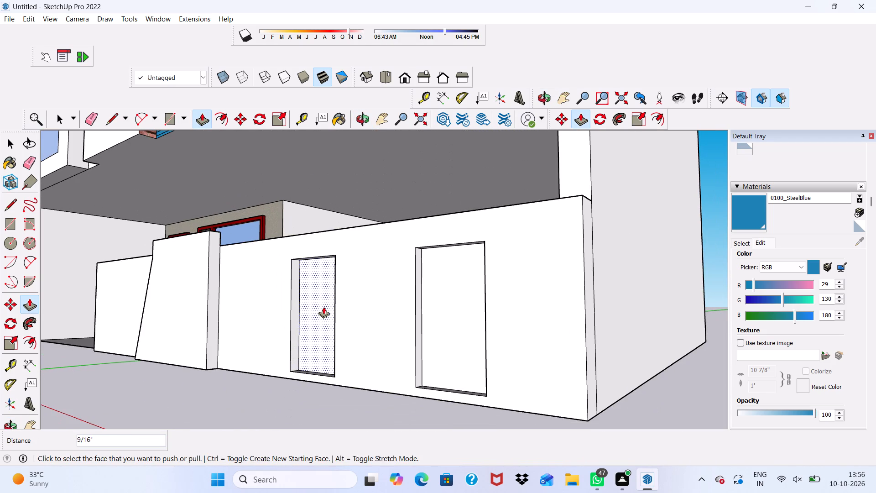
{"action": "scroll", "coordinate": [323, 307], "scroll_direction": "down", "scroll_amount": 4}
{"action": "key", "text": "space"}
{"action": "scroll", "coordinate": [328, 350], "scroll_direction": "down", "scroll_amount": 5}
{"action": "middle_click_drag", "start_coordinate": [330, 348], "coordinate": [486, 364]}
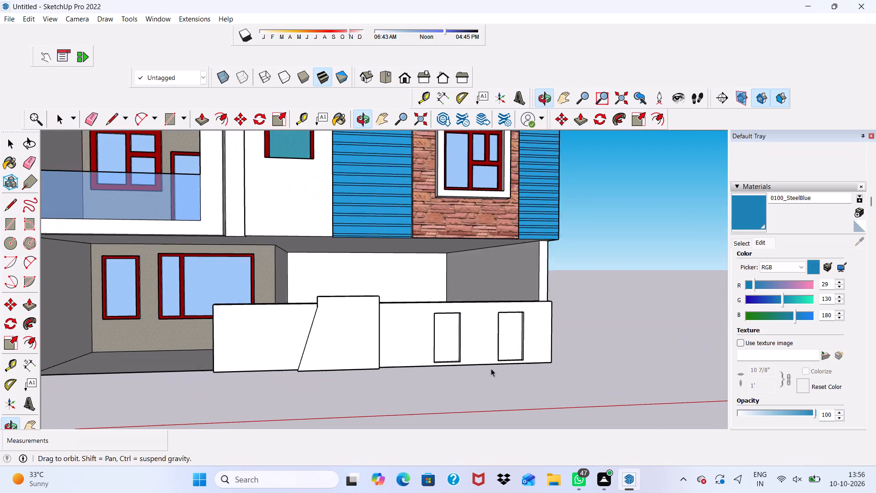
{"action": "scroll", "coordinate": [439, 336], "scroll_direction": "up", "scroll_amount": 2}
{"action": "scroll", "coordinate": [439, 336], "scroll_direction": "down", "scroll_amount": 2}
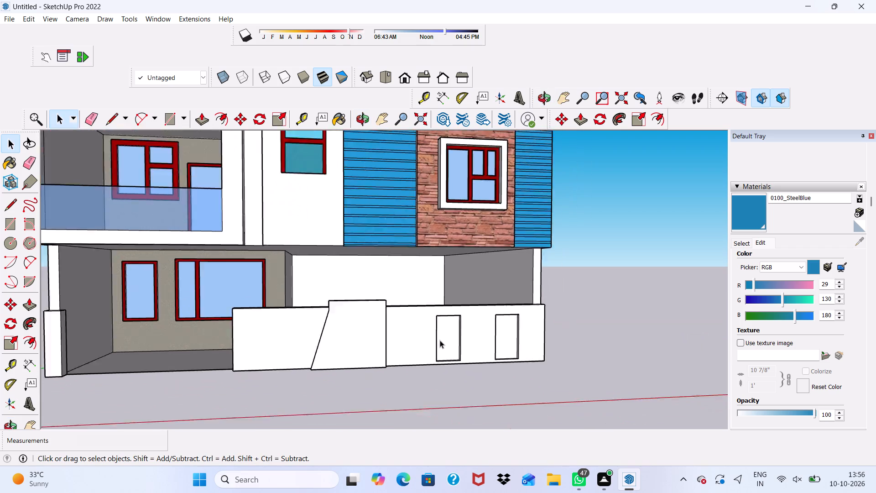
{"action": "scroll", "coordinate": [440, 340], "scroll_direction": "down", "scroll_amount": 6}
{"action": "scroll", "coordinate": [418, 341], "scroll_direction": "up", "scroll_amount": 5}
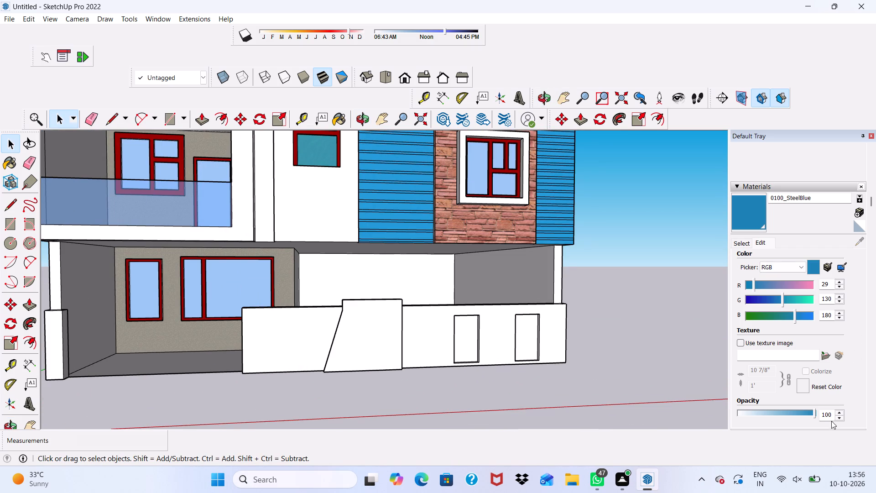
Switch the material library to the Metal collection and pick Metal Steel Textured White.
{"action": "scroll", "coordinate": [793, 313], "scroll_direction": "down", "scroll_amount": 2}
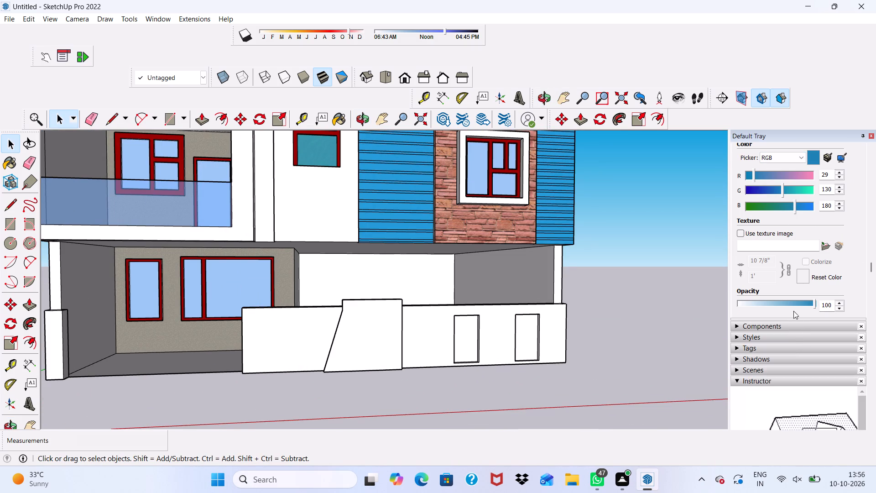
{"action": "scroll", "coordinate": [793, 306], "scroll_direction": "up", "scroll_amount": 2}
{"action": "scroll", "coordinate": [782, 269], "scroll_direction": "up", "scroll_amount": 3}
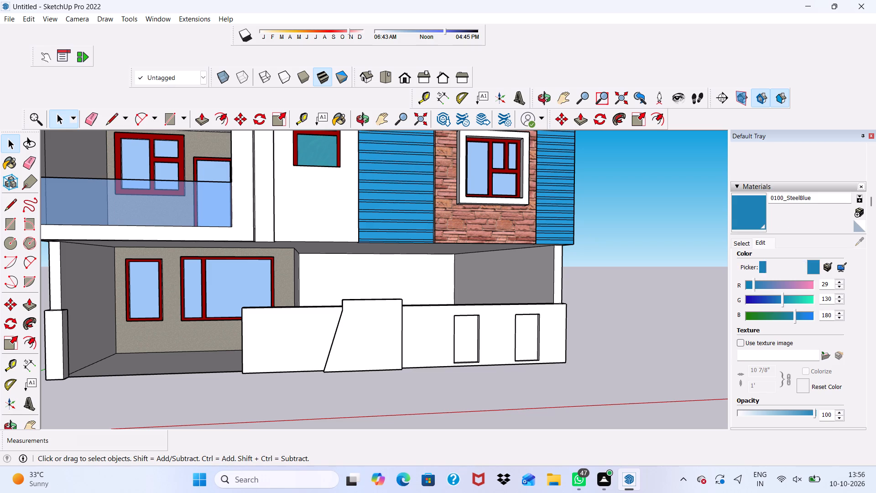
{"action": "scroll", "coordinate": [782, 270], "scroll_direction": "down", "scroll_amount": 11}
{"action": "scroll", "coordinate": [784, 268], "scroll_direction": "up", "scroll_amount": 11}
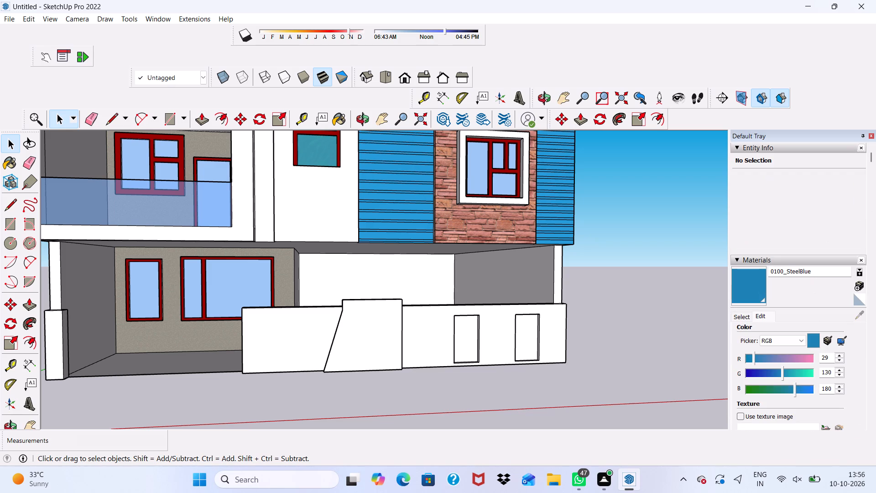
{"action": "scroll", "coordinate": [784, 268], "scroll_direction": "up", "scroll_amount": 2}
{"action": "left_click", "coordinate": [737, 318]}
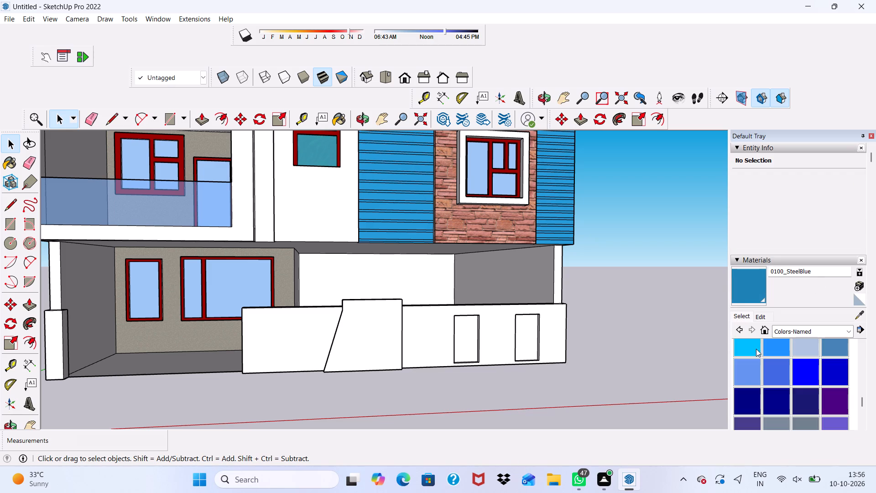
{"action": "scroll", "coordinate": [773, 371], "scroll_direction": "down", "scroll_amount": 4}
{"action": "left_click", "coordinate": [850, 333]}
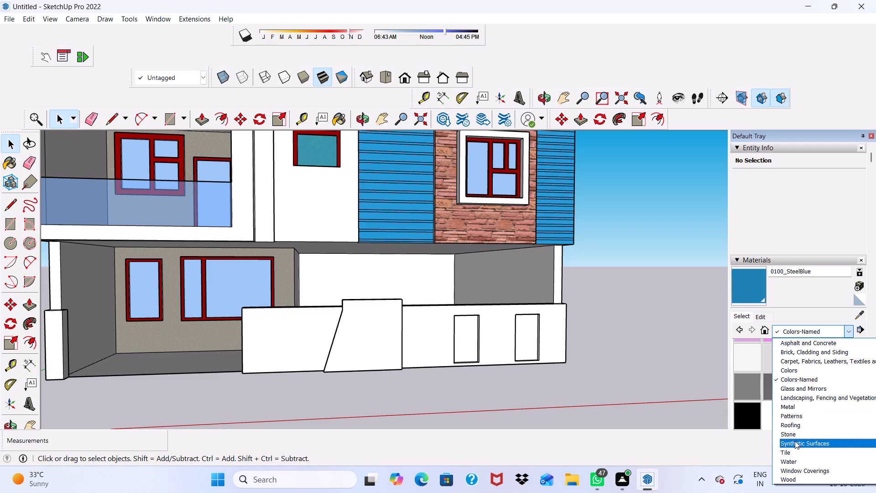
{"action": "double_click", "coordinate": [787, 410]}
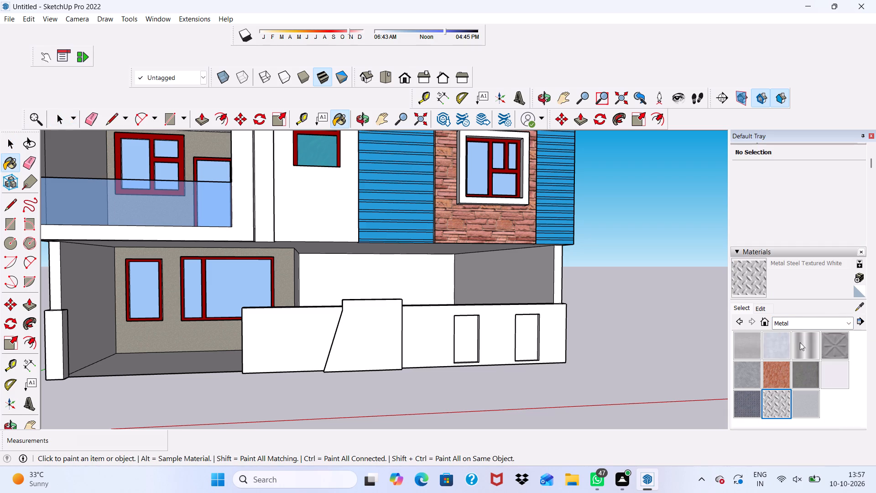
Choose Sketchy Siding Straight from the Patterns material collection and paint the low wall's raised slanted panel front with it.
{"action": "left_click", "coordinate": [845, 326]}
{"action": "left_click", "coordinate": [827, 409]}
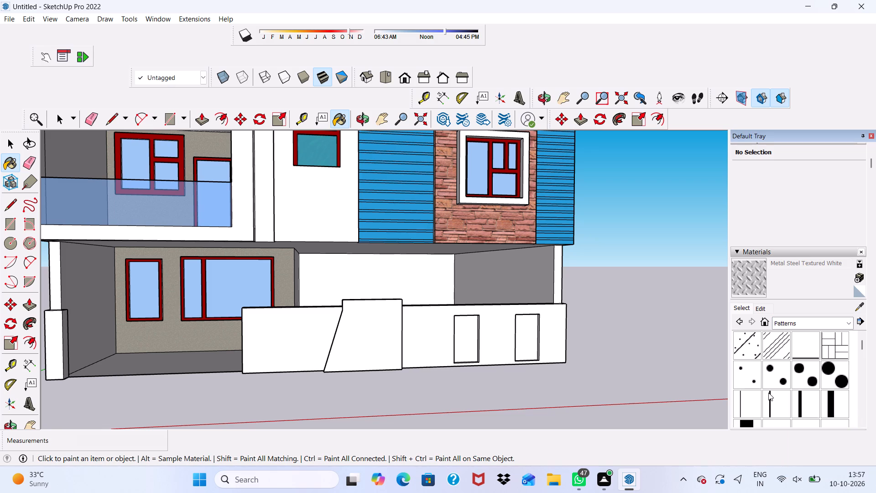
{"action": "scroll", "coordinate": [762, 389], "scroll_direction": "down", "scroll_amount": 10}
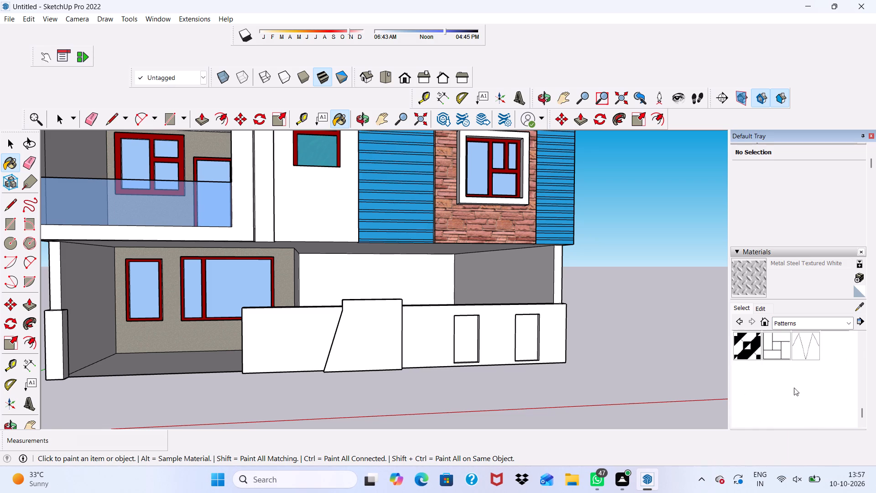
{"action": "scroll", "coordinate": [804, 384], "scroll_direction": "up", "scroll_amount": 6}
{"action": "scroll", "coordinate": [804, 384], "scroll_direction": "down", "scroll_amount": 1}
{"action": "scroll", "coordinate": [805, 375], "scroll_direction": "up", "scroll_amount": 7}
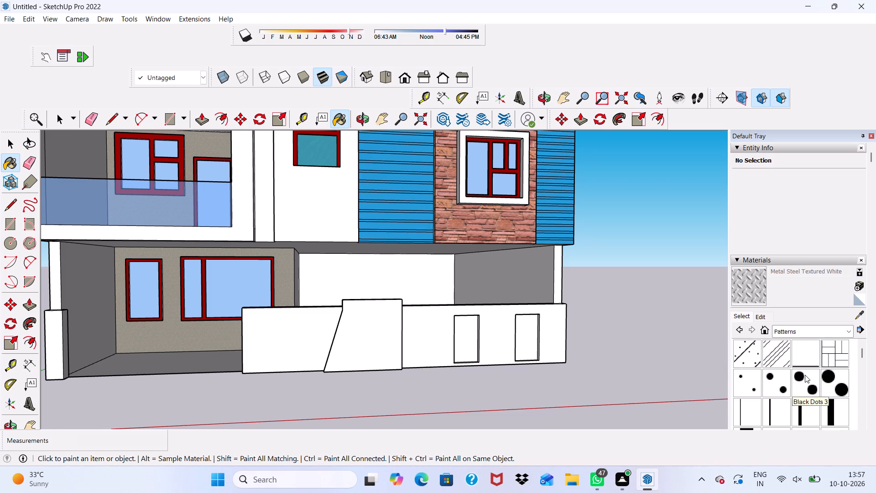
{"action": "scroll", "coordinate": [805, 375], "scroll_direction": "down", "scroll_amount": 4}
{"action": "scroll", "coordinate": [805, 375], "scroll_direction": "up", "scroll_amount": 14}
{"action": "scroll", "coordinate": [781, 361], "scroll_direction": "down", "scroll_amount": 6}
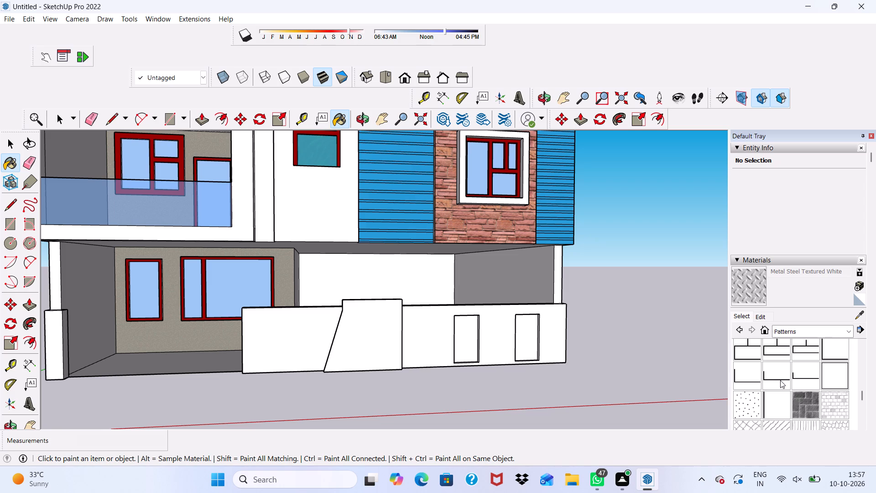
{"action": "scroll", "coordinate": [780, 380], "scroll_direction": "down", "scroll_amount": 2}
{"action": "scroll", "coordinate": [787, 383], "scroll_direction": "up", "scroll_amount": 1}
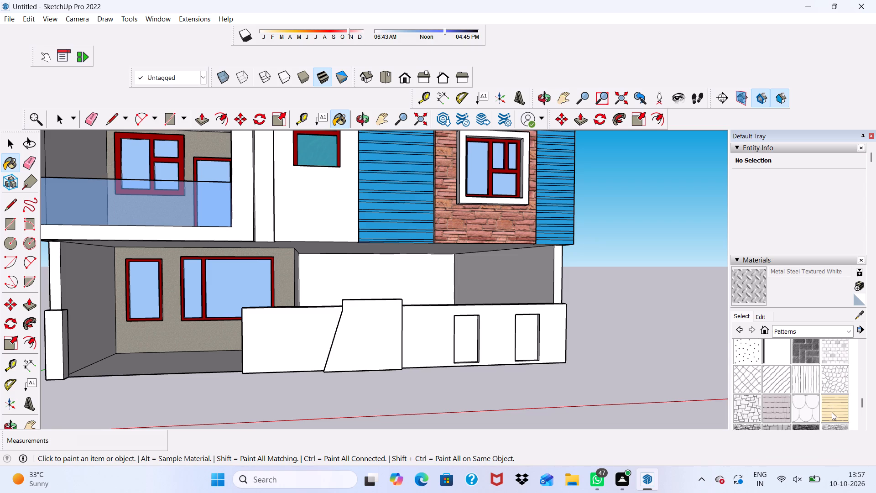
{"action": "left_click", "coordinate": [832, 412]}
{"action": "scroll", "coordinate": [401, 347], "scroll_direction": "up", "scroll_amount": 4}
{"action": "left_click", "coordinate": [375, 343]}
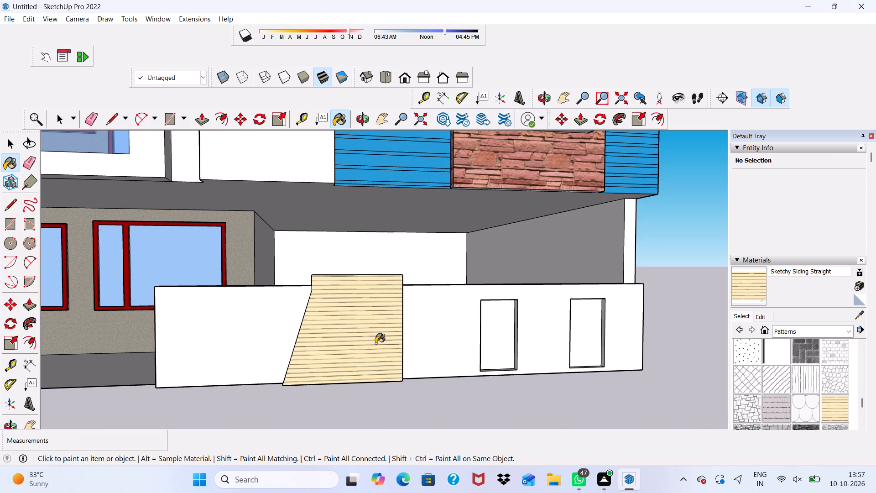
Recolour the Sketchy Siding Straight material dark red, with RGB values 81, 0 and 16.
{"action": "scroll", "coordinate": [771, 311], "scroll_direction": "up", "scroll_amount": 3}
{"action": "left_click", "coordinate": [765, 315]}
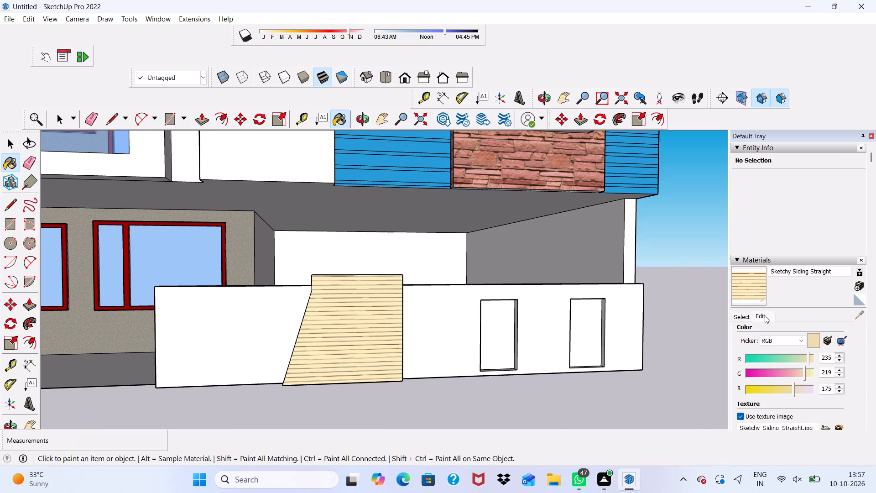
{"action": "scroll", "coordinate": [780, 359], "scroll_direction": "up", "scroll_amount": 1}
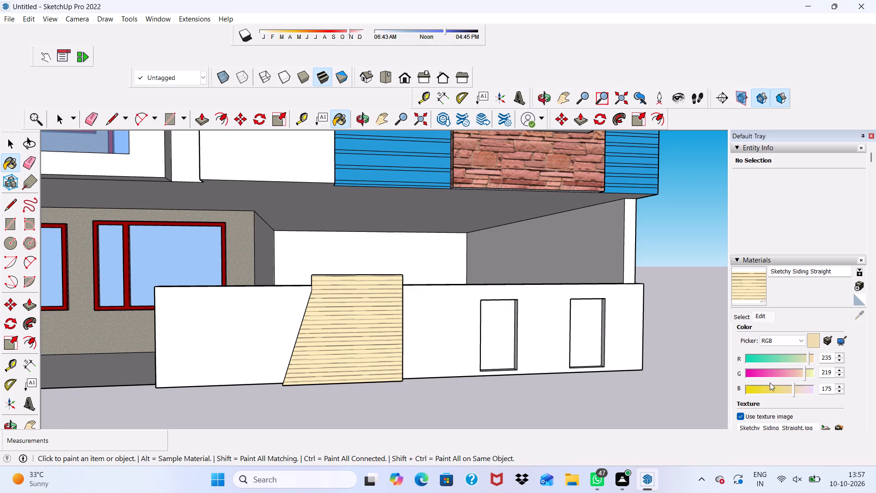
{"action": "scroll", "coordinate": [811, 366], "scroll_direction": "up", "scroll_amount": 8}
{"action": "triple_click", "coordinate": [808, 357]}
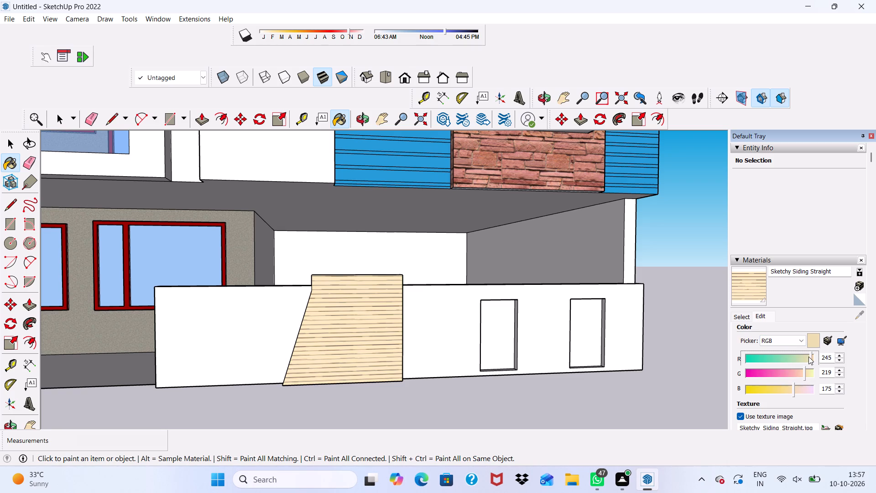
{"action": "left_click", "coordinate": [808, 357]}
{"action": "double_click", "coordinate": [813, 357]}
{"action": "left_click_drag", "start_coordinate": [814, 357], "coordinate": [801, 361]}
{"action": "left_click_drag", "start_coordinate": [799, 362], "coordinate": [793, 363]}
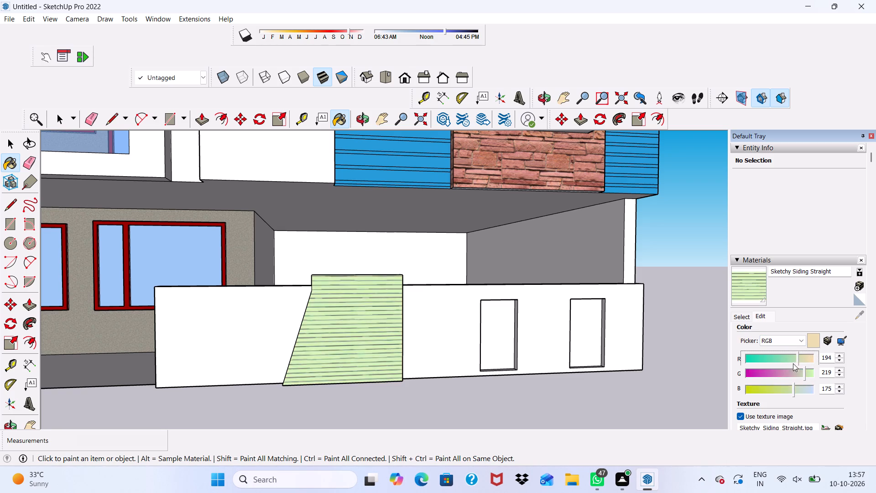
{"action": "left_click_drag", "start_coordinate": [793, 363], "coordinate": [793, 363]}
{"action": "left_click_drag", "start_coordinate": [765, 370], "coordinate": [739, 374]}
{"action": "left_click_drag", "start_coordinate": [739, 374], "coordinate": [754, 383]}
{"action": "left_click", "coordinate": [756, 385]}
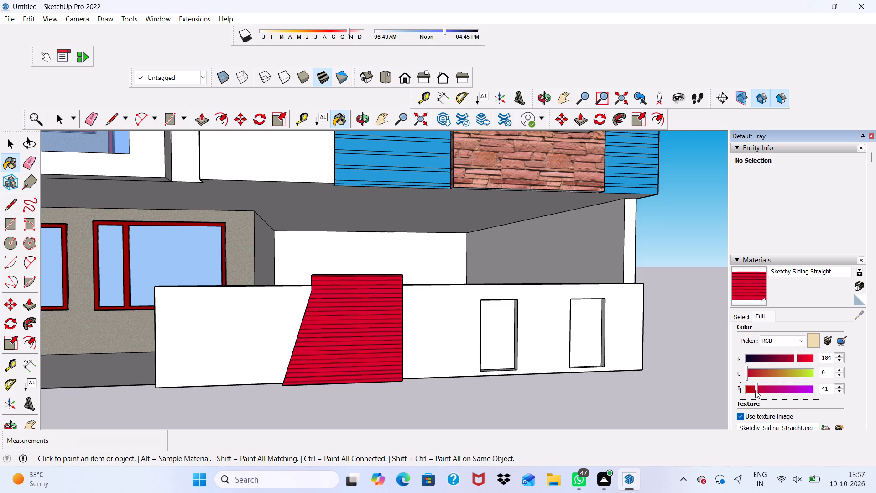
{"action": "scroll", "coordinate": [753, 391], "scroll_direction": "up", "scroll_amount": 4}
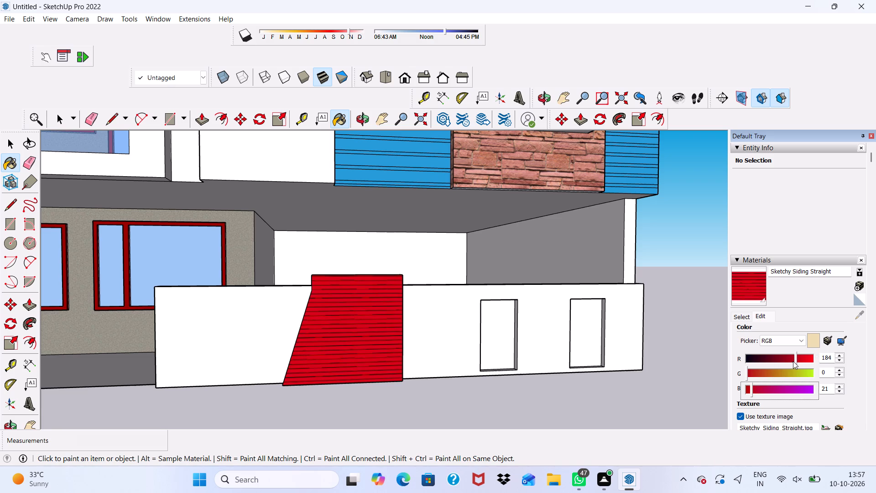
{"action": "scroll", "coordinate": [798, 358], "scroll_direction": "up", "scroll_amount": 1}
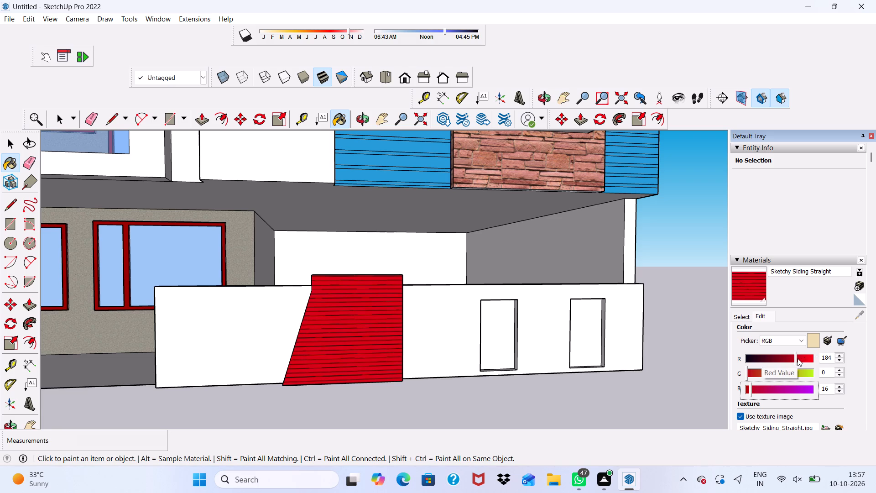
{"action": "left_click_drag", "start_coordinate": [793, 359], "coordinate": [784, 361]}
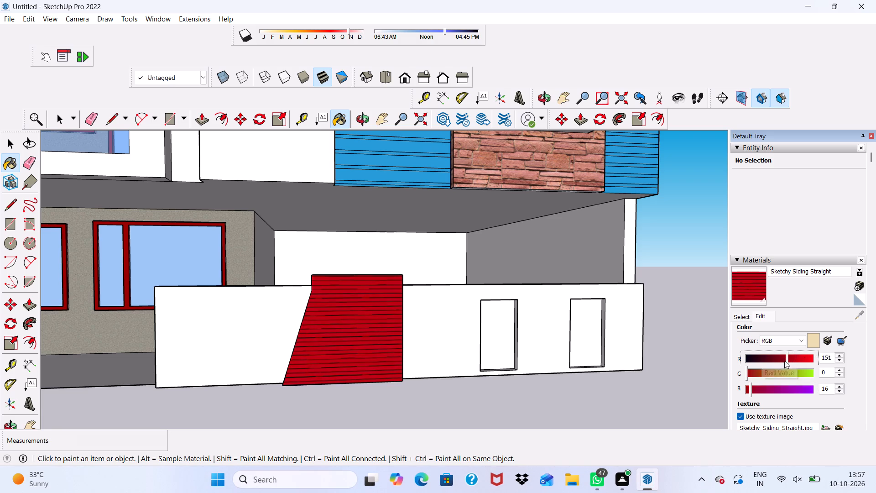
{"action": "left_click_drag", "start_coordinate": [784, 361], "coordinate": [772, 362]}
{"action": "left_click", "coordinate": [772, 362]}
{"action": "scroll", "coordinate": [772, 362], "scroll_direction": "up", "scroll_amount": 3}
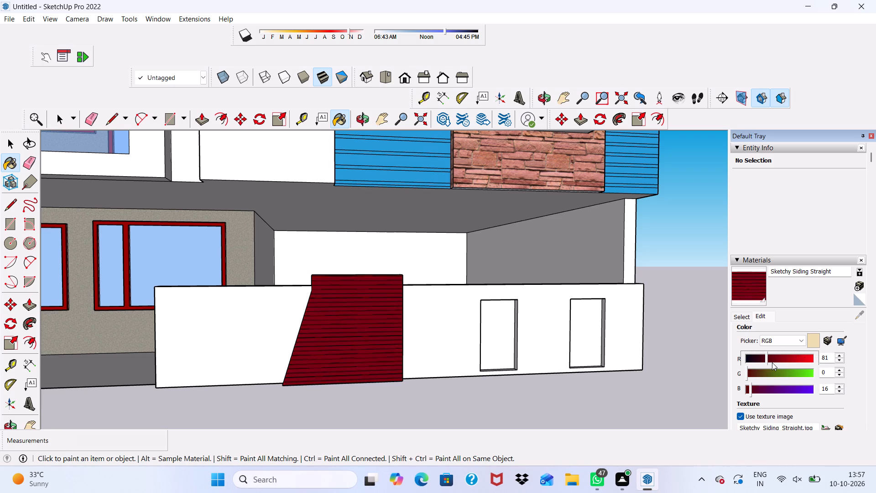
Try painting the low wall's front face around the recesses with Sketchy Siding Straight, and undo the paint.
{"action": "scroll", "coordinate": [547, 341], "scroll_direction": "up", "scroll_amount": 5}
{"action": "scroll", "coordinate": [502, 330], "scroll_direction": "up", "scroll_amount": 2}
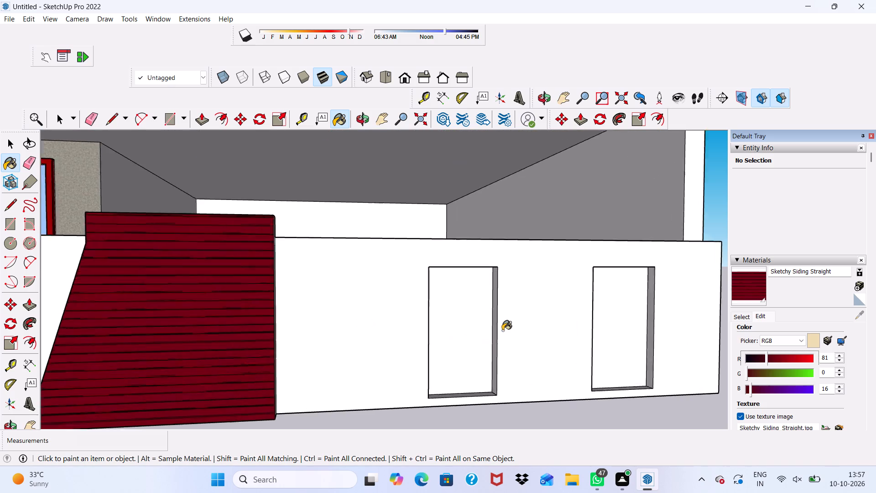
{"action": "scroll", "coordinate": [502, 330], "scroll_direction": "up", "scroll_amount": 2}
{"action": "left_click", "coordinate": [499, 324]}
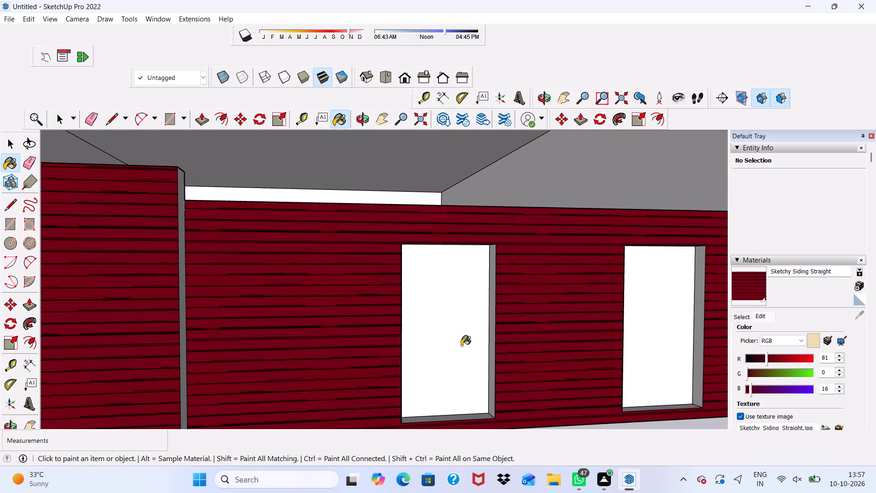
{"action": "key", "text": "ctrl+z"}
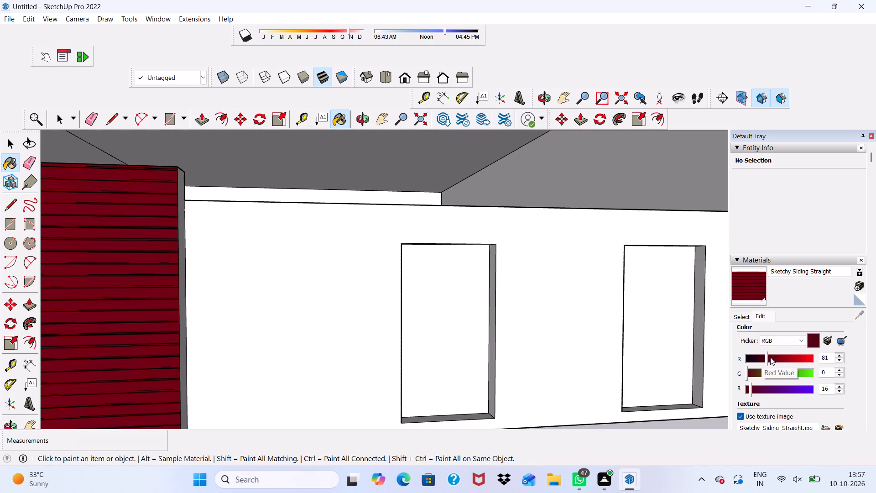
Brighten the siding material's red by setting its red value to 119.
{"action": "left_click_drag", "start_coordinate": [769, 357], "coordinate": [759, 360]}
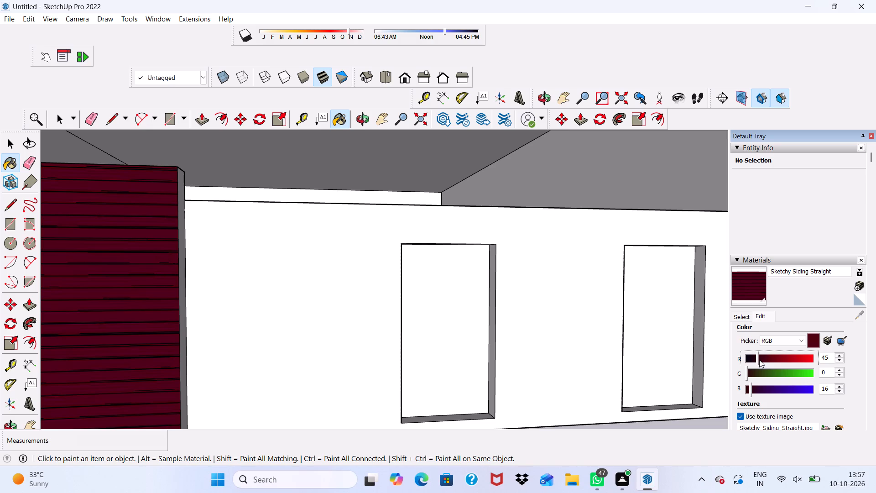
{"action": "left_click_drag", "start_coordinate": [759, 360], "coordinate": [761, 357]}
{"action": "left_click_drag", "start_coordinate": [761, 357], "coordinate": [774, 354]}
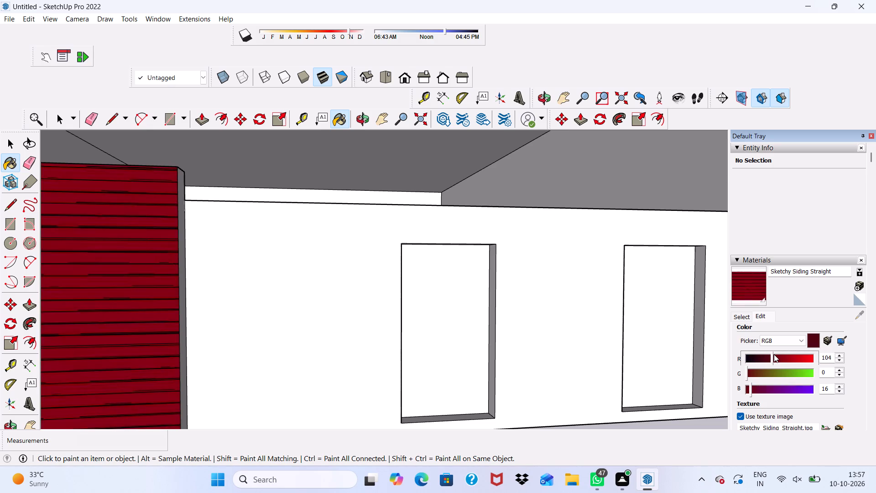
{"action": "left_click_drag", "start_coordinate": [774, 354], "coordinate": [783, 354]}
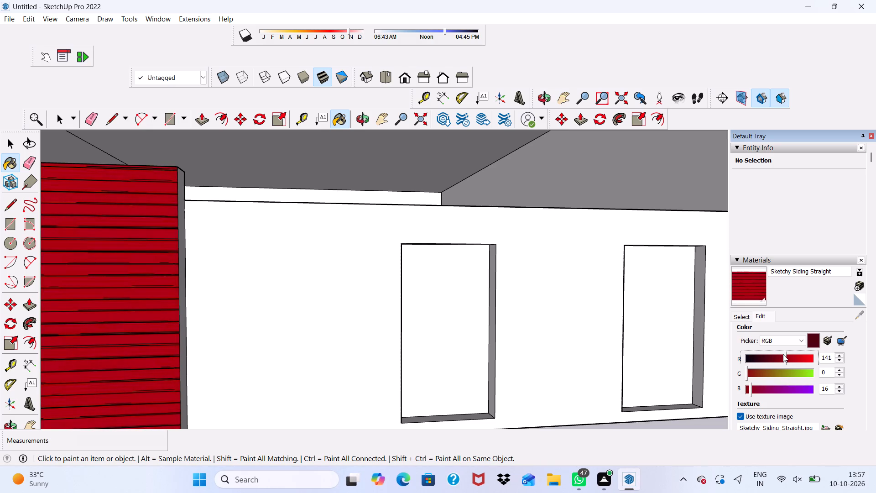
{"action": "left_click_drag", "start_coordinate": [783, 354], "coordinate": [783, 354]}
{"action": "left_click", "coordinate": [783, 354]}
{"action": "scroll", "coordinate": [783, 354], "scroll_direction": "down", "scroll_amount": 3}
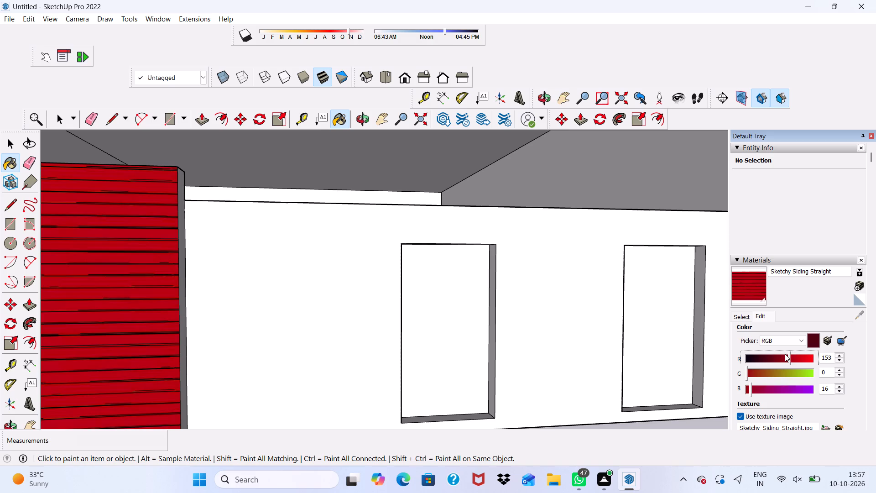
{"action": "scroll", "coordinate": [785, 354], "scroll_direction": "down", "scroll_amount": 4}
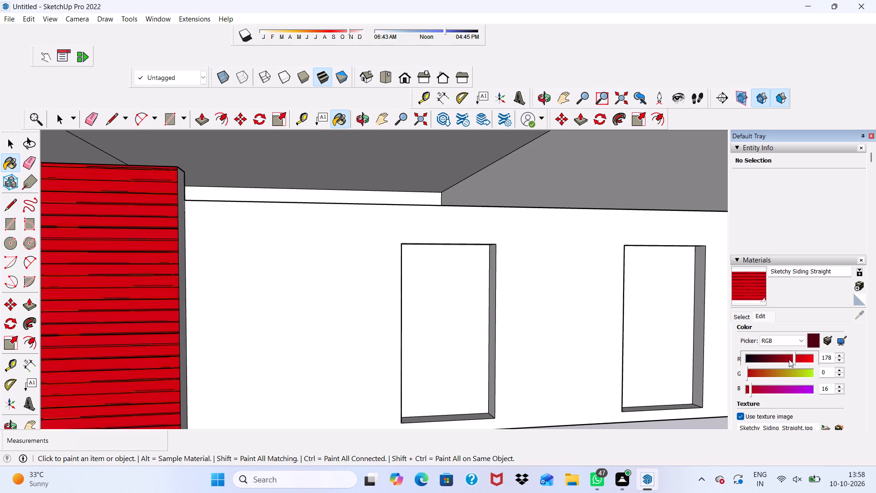
{"action": "left_click_drag", "start_coordinate": [795, 359], "coordinate": [778, 364]}
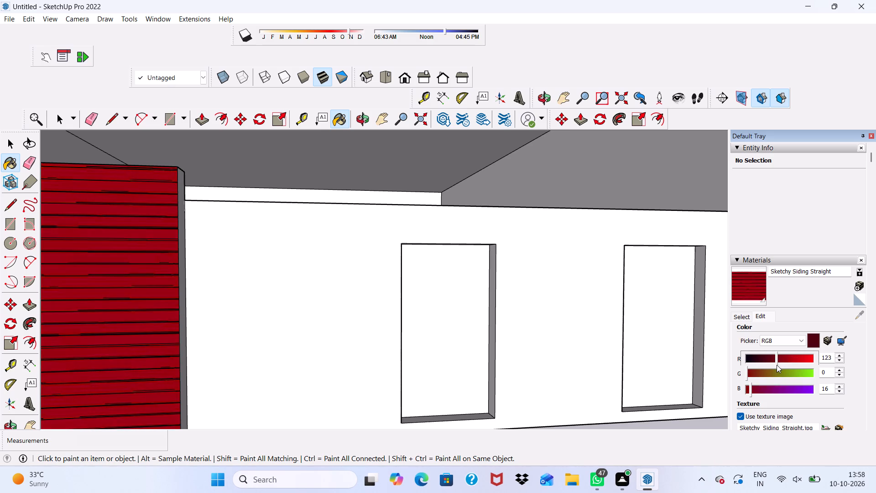
{"action": "left_click", "coordinate": [777, 365]}
Paint the back faces of both rectangular recesses with the red Sketchy Siding Straight material.
{"action": "scroll", "coordinate": [757, 366], "scroll_direction": "down", "scroll_amount": 5}
{"action": "scroll", "coordinate": [548, 347], "scroll_direction": "down", "scroll_amount": 1}
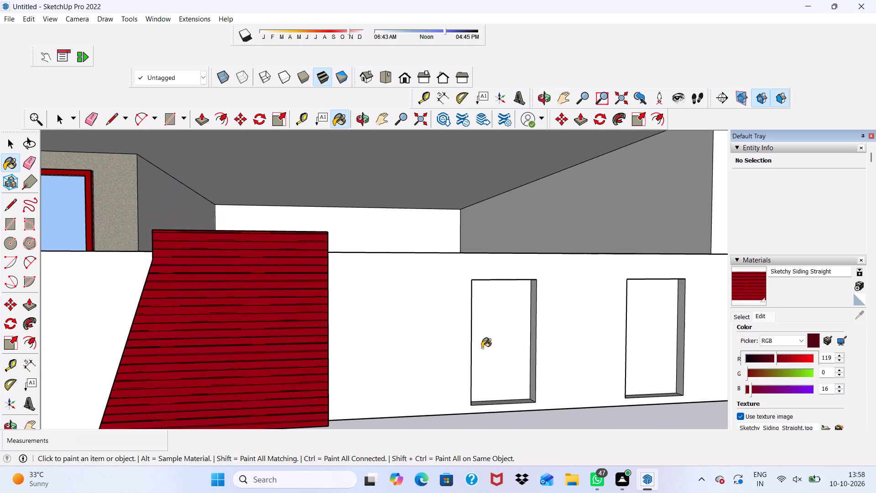
{"action": "left_click", "coordinate": [496, 338]}
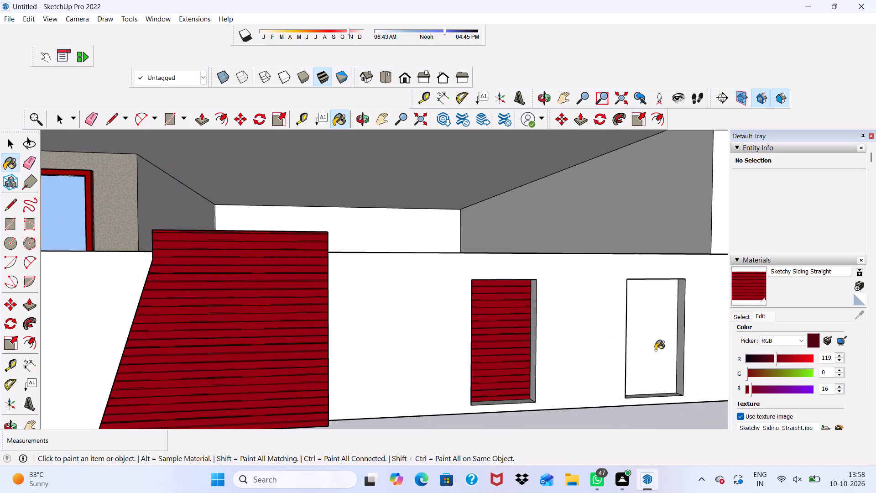
{"action": "left_click", "coordinate": [655, 350]}
Paint the raised panel's narrow side face nearest the recesses with the red siding material.
{"action": "scroll", "coordinate": [655, 350], "scroll_direction": "down", "scroll_amount": 9}
{"action": "middle_click_drag", "start_coordinate": [639, 358], "coordinate": [472, 312]}
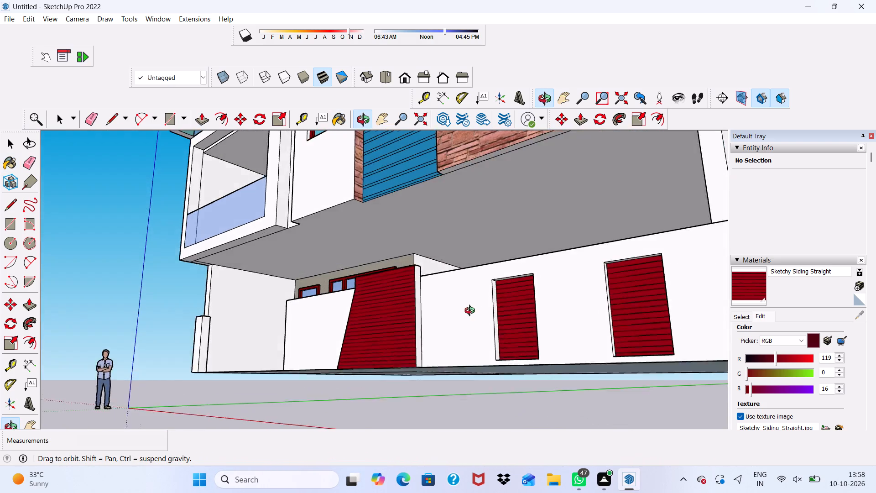
{"action": "middle_click_drag", "start_coordinate": [472, 312], "coordinate": [513, 337]}
{"action": "scroll", "coordinate": [390, 358], "scroll_direction": "up", "scroll_amount": 8}
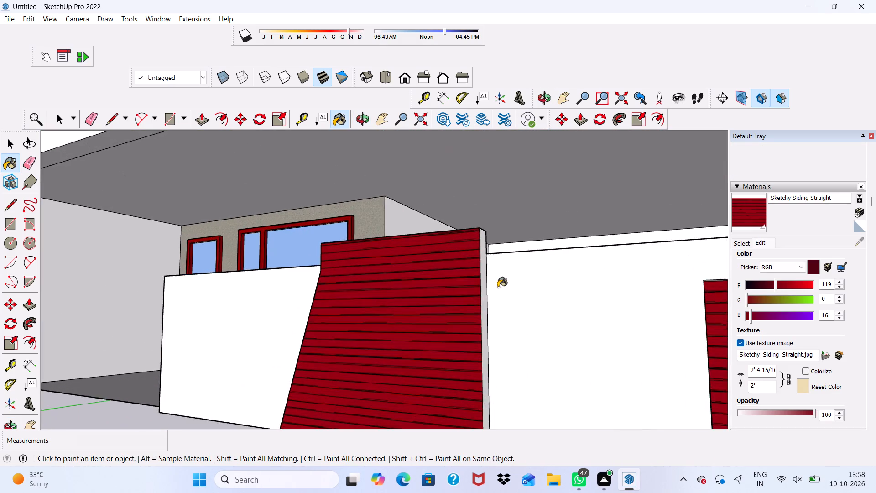
{"action": "scroll", "coordinate": [498, 287], "scroll_direction": "up", "scroll_amount": 5}
{"action": "left_click", "coordinate": [476, 294]}
Paint the raised panel's slanted side face and the short upright face above it with the red siding material.
{"action": "scroll", "coordinate": [476, 294], "scroll_direction": "down", "scroll_amount": 4}
{"action": "middle_click_drag", "start_coordinate": [363, 279], "coordinate": [665, 266]}
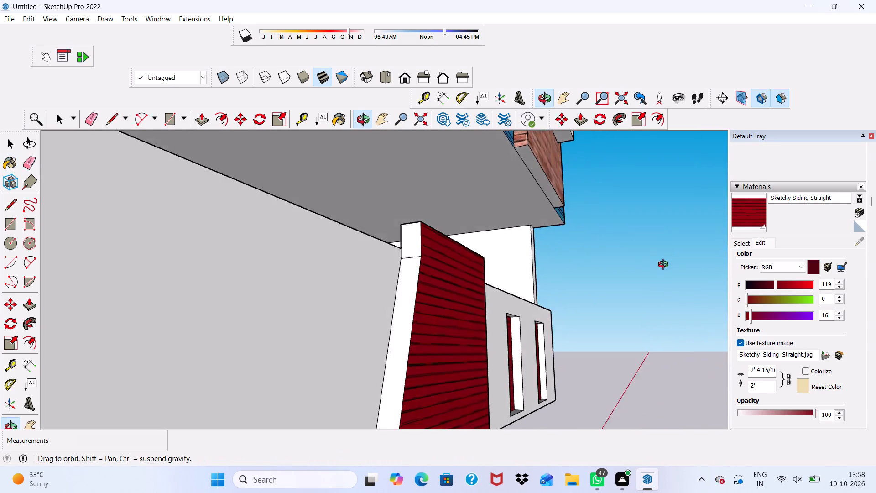
{"action": "middle_click_drag", "start_coordinate": [665, 266], "coordinate": [661, 275]}
{"action": "scroll", "coordinate": [479, 320], "scroll_direction": "up", "scroll_amount": 4}
{"action": "scroll", "coordinate": [329, 324], "scroll_direction": "up", "scroll_amount": 3}
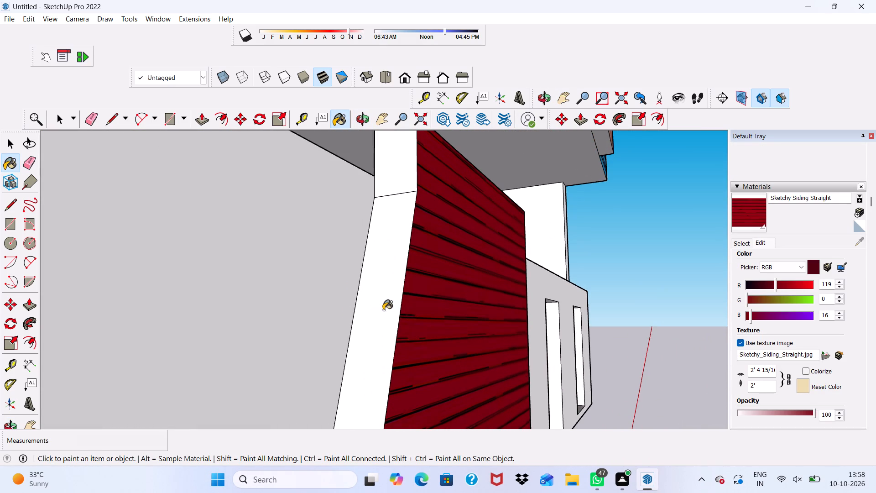
{"action": "left_click", "coordinate": [383, 310]}
{"action": "left_click", "coordinate": [395, 158]}
Paint the raised panel's top face with the red siding material.
{"action": "scroll", "coordinate": [456, 262], "scroll_direction": "down", "scroll_amount": 4}
{"action": "middle_click_drag", "start_coordinate": [504, 268], "coordinate": [413, 370]}
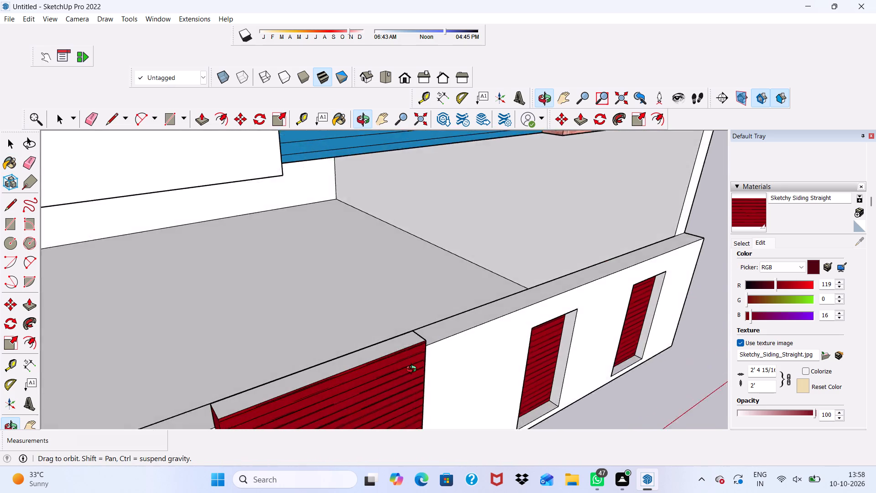
{"action": "middle_click_drag", "start_coordinate": [413, 370], "coordinate": [394, 371]}
{"action": "scroll", "coordinate": [320, 385], "scroll_direction": "up", "scroll_amount": 1}
{"action": "left_click", "coordinate": [317, 355]}
Inspect the painted raised panel and recesses along the low front wall from several angles.
{"action": "scroll", "coordinate": [317, 355], "scroll_direction": "down", "scroll_amount": 4}
{"action": "middle_click_drag", "start_coordinate": [530, 338], "coordinate": [374, 269]}
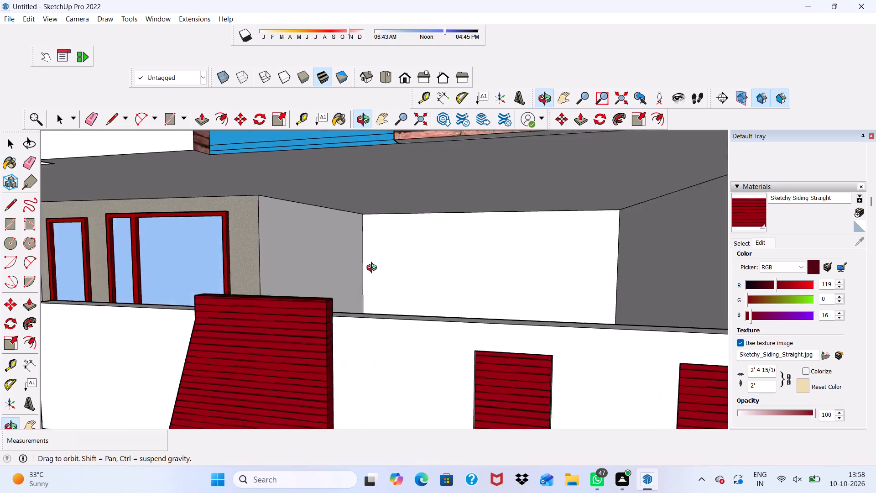
{"action": "middle_click_drag", "start_coordinate": [374, 269], "coordinate": [358, 234]}
{"action": "scroll", "coordinate": [357, 232], "scroll_direction": "up", "scroll_amount": 1}
{"action": "scroll", "coordinate": [360, 239], "scroll_direction": "down", "scroll_amount": 11}
{"action": "scroll", "coordinate": [304, 362], "scroll_direction": "up", "scroll_amount": 3}
{"action": "scroll", "coordinate": [435, 341], "scroll_direction": "down", "scroll_amount": 1}
{"action": "scroll", "coordinate": [476, 330], "scroll_direction": "up", "scroll_amount": 6}
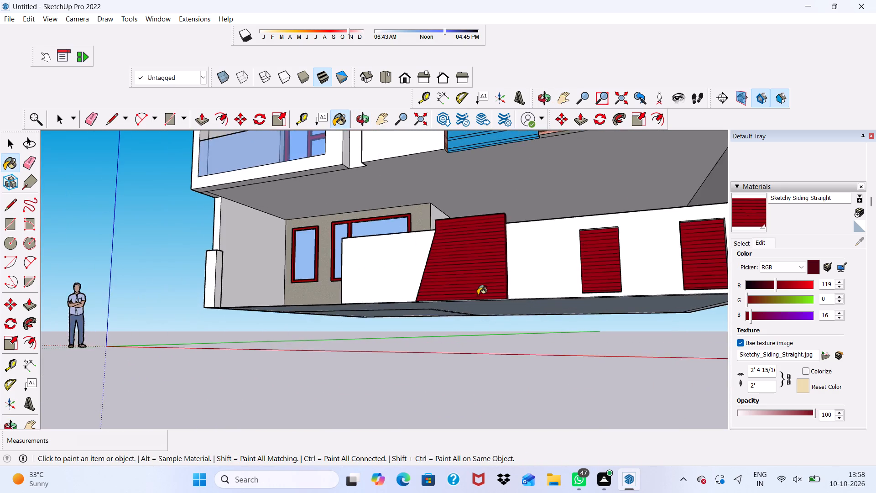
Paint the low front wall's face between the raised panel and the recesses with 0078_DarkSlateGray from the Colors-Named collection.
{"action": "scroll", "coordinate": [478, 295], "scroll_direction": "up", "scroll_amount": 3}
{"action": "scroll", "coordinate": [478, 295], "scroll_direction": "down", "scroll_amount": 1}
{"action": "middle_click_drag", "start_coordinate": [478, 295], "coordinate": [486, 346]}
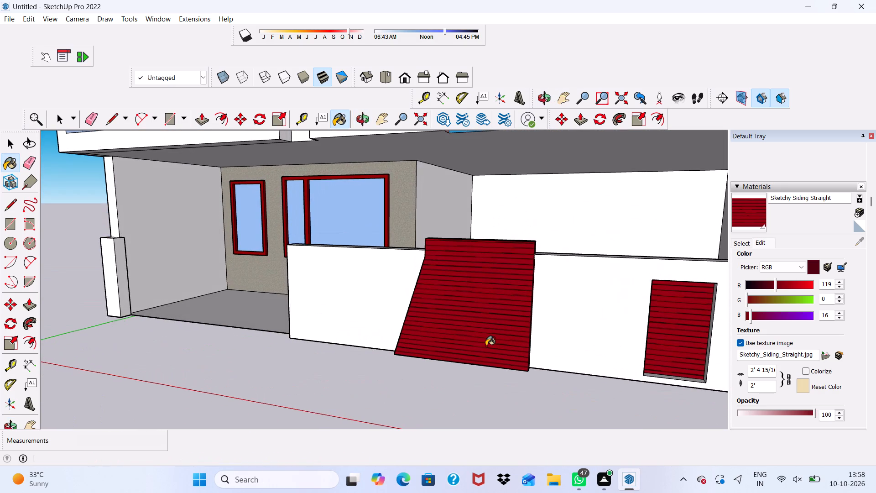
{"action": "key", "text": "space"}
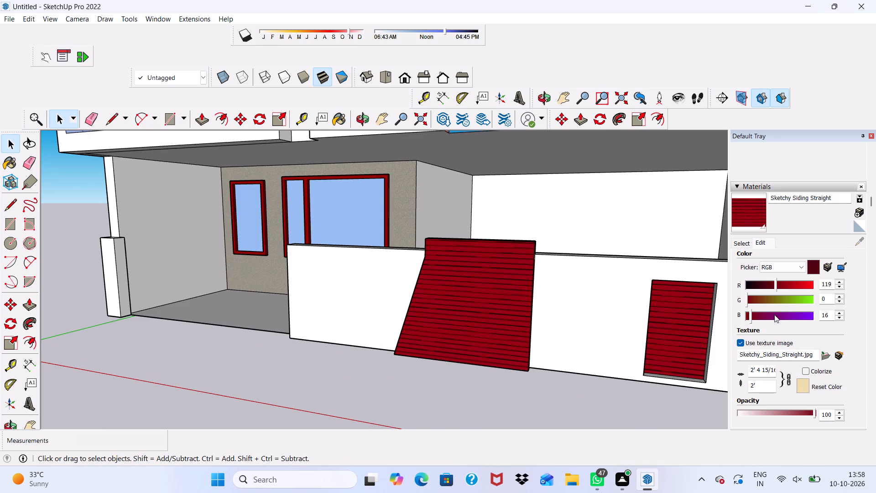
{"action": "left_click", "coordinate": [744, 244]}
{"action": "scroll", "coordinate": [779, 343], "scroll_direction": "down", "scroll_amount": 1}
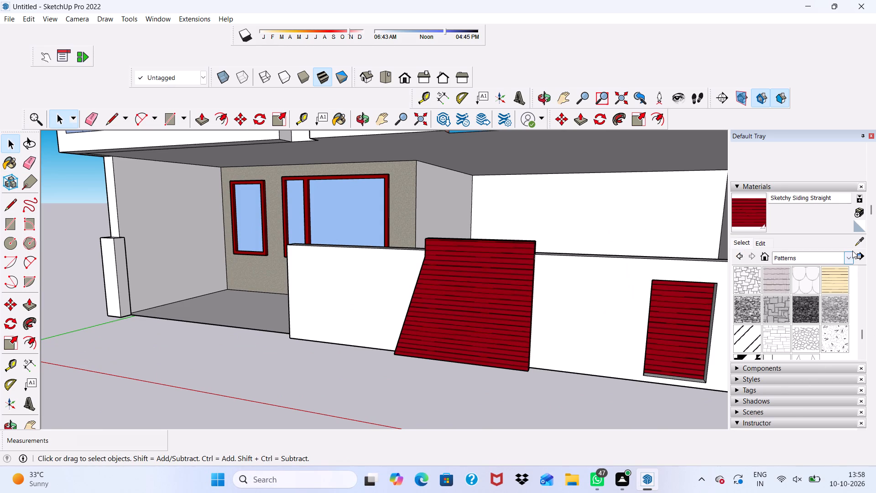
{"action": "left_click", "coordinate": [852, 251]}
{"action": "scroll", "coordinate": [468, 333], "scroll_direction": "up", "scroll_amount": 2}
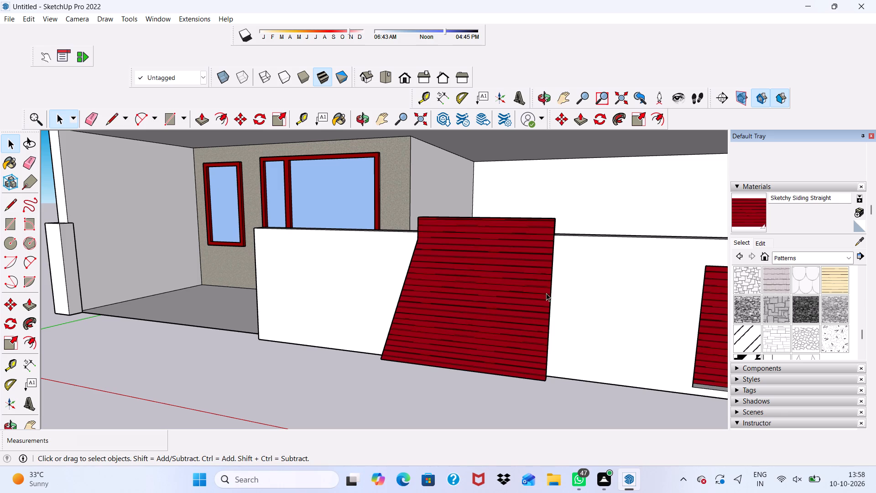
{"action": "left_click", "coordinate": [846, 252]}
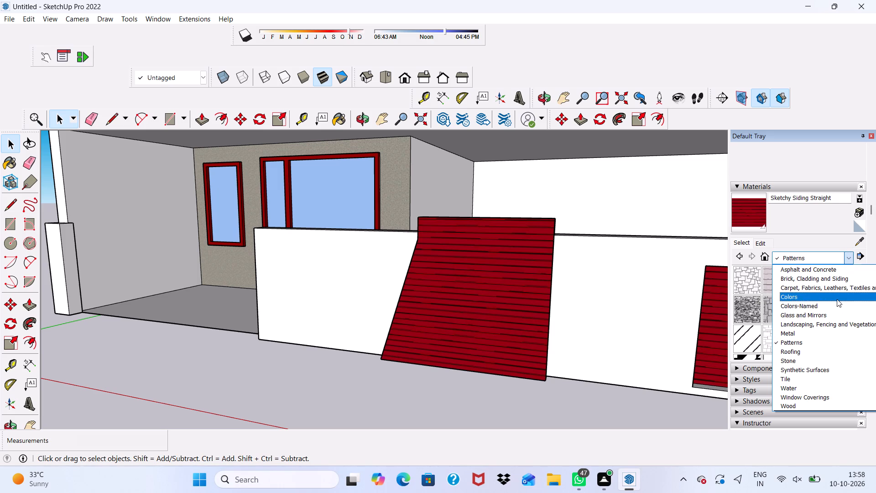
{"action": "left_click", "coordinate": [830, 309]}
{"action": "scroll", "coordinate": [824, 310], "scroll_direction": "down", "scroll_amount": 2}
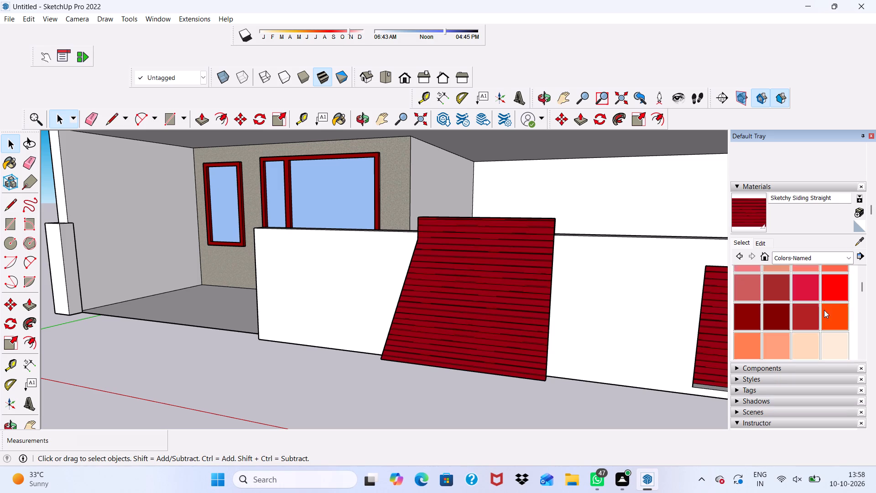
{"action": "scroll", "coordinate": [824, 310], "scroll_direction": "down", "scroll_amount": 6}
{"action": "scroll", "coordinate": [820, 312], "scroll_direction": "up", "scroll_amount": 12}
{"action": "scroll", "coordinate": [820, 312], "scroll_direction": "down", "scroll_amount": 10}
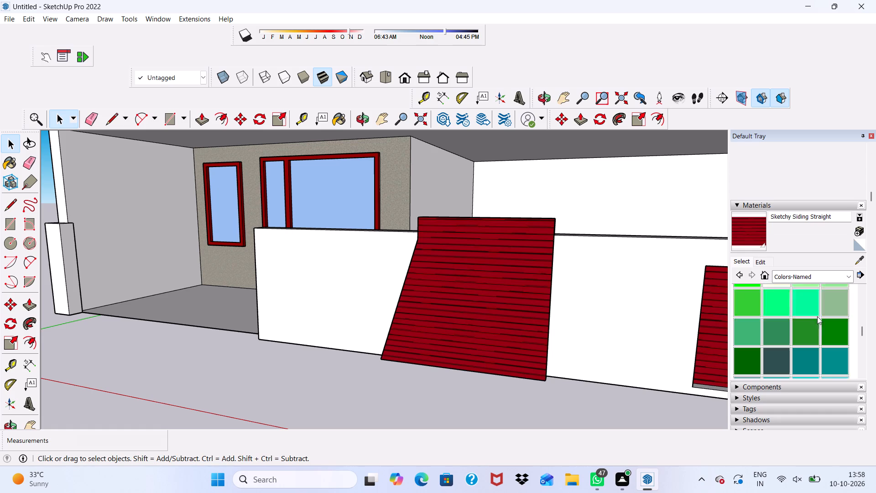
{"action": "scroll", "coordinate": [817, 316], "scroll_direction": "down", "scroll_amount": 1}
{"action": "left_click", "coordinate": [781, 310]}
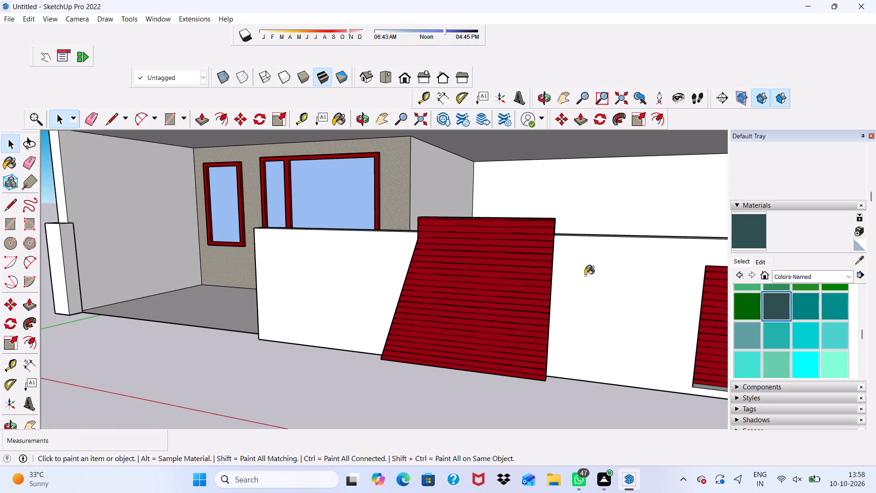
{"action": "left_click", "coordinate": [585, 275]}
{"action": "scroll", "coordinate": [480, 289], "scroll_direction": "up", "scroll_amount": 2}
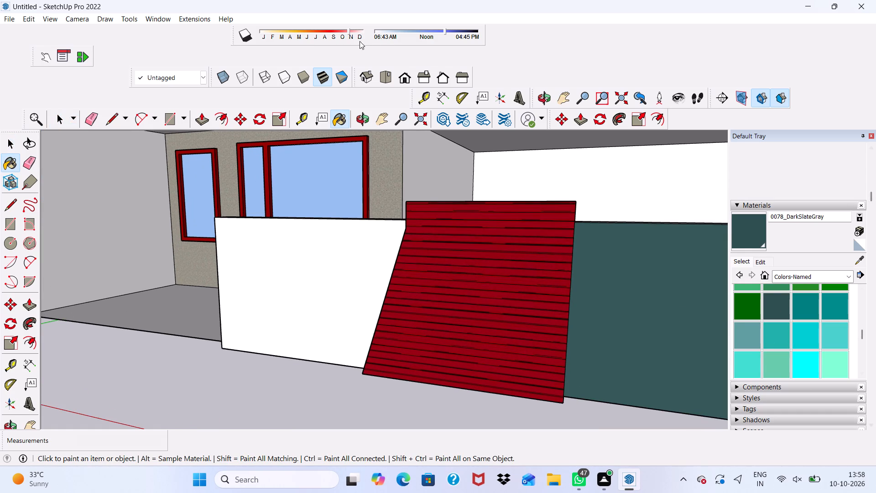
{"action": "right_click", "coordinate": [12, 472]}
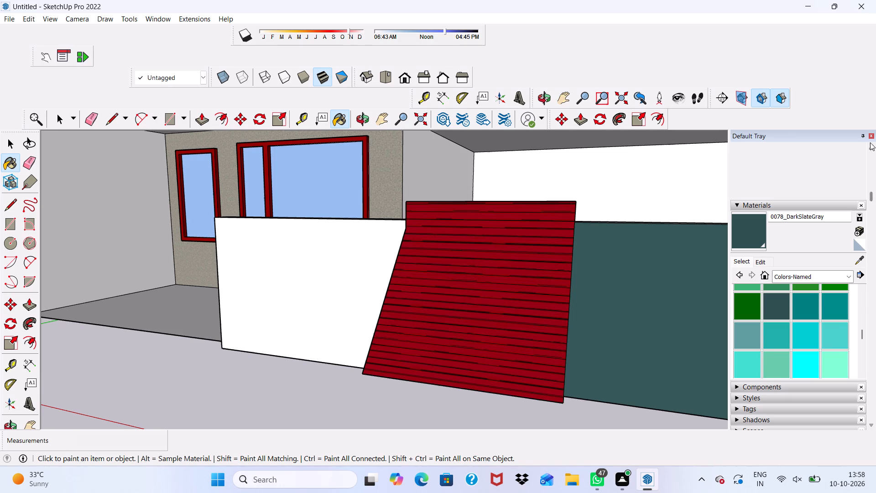
Paint the low front wall's face on both sides of the raised red panel with Formica Blue from the Synthetic Surfaces collection.
{"action": "left_click", "coordinate": [847, 277]}
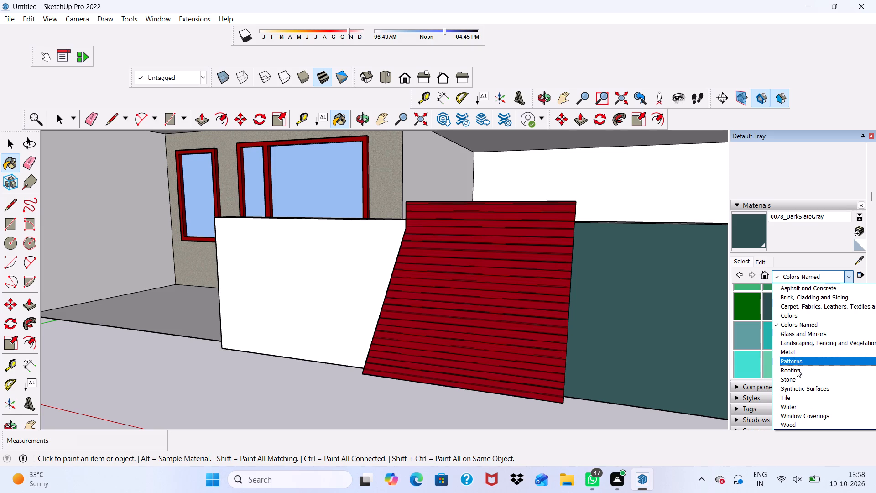
{"action": "left_click", "coordinate": [781, 389]}
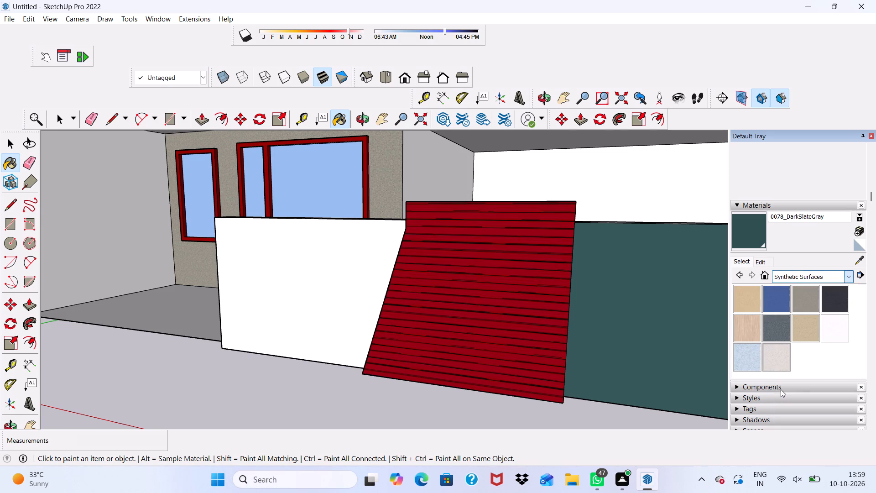
{"action": "left_click", "coordinate": [778, 293]}
{"action": "left_click", "coordinate": [652, 314]}
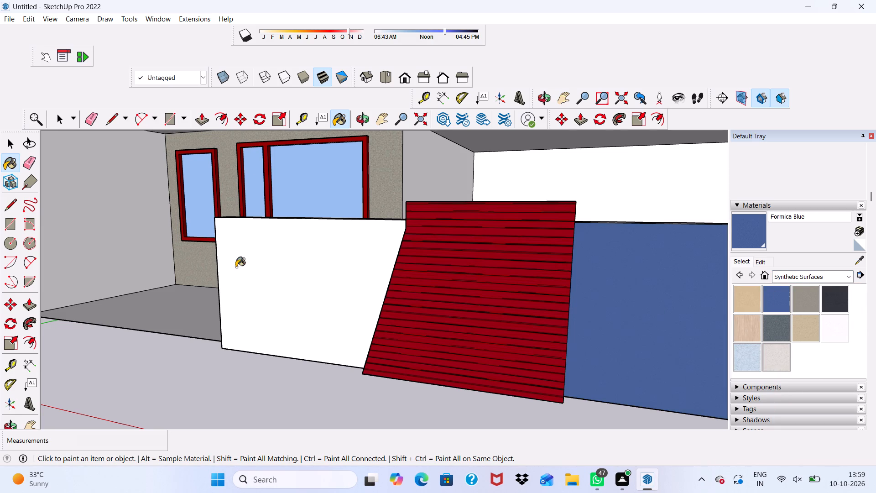
{"action": "left_click", "coordinate": [315, 254]}
{"action": "scroll", "coordinate": [315, 254], "scroll_direction": "down", "scroll_amount": 7}
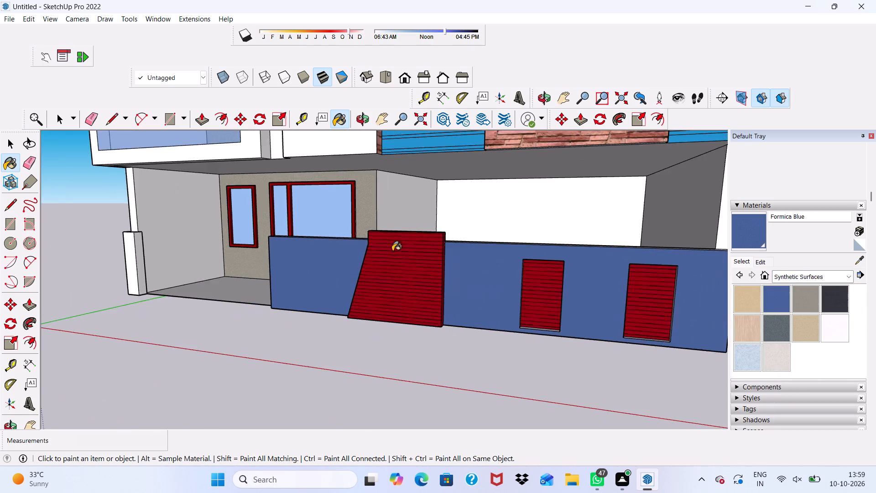
{"action": "scroll", "coordinate": [392, 251], "scroll_direction": "down", "scroll_amount": 4}
{"action": "middle_click_drag", "start_coordinate": [611, 296], "coordinate": [628, 281]}
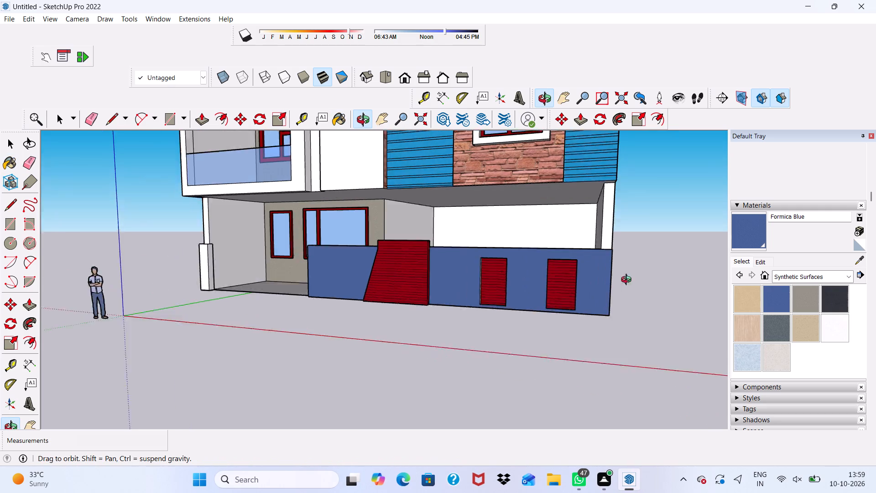
{"action": "middle_click_drag", "start_coordinate": [628, 281], "coordinate": [645, 278]}
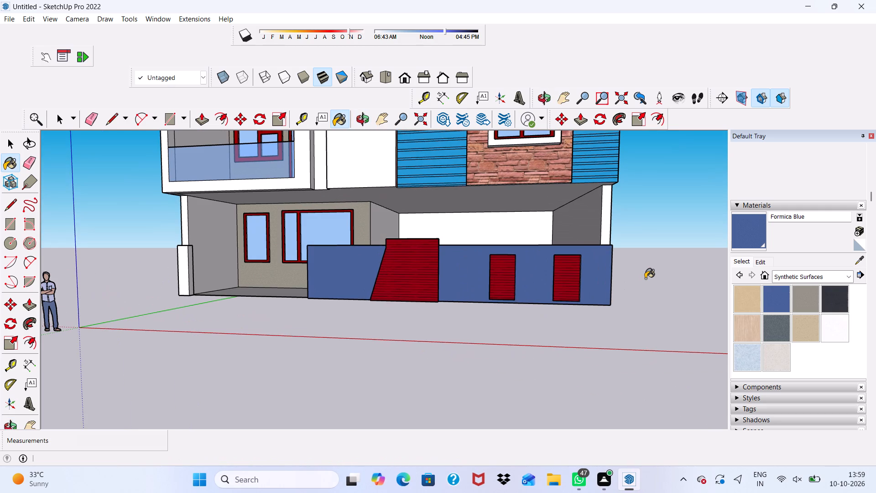
{"action": "scroll", "coordinate": [645, 278], "scroll_direction": "up", "scroll_amount": 1}
{"action": "scroll", "coordinate": [645, 278], "scroll_direction": "down", "scroll_amount": 5}
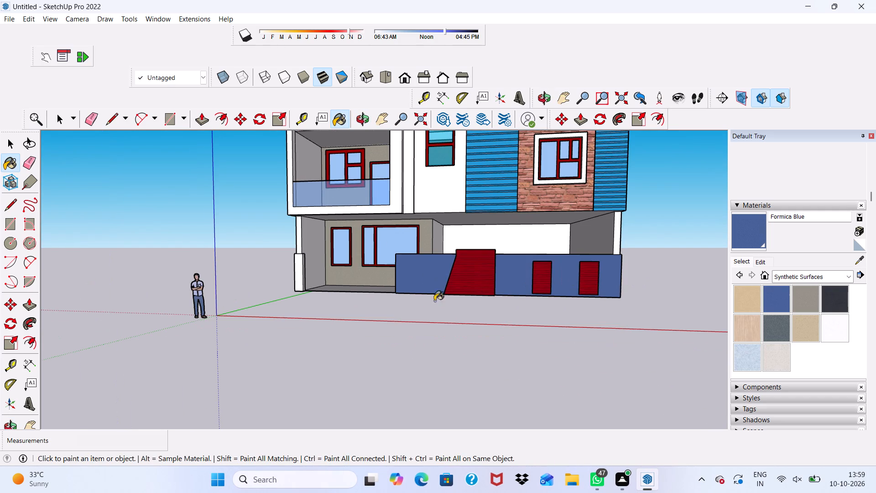
{"action": "key", "text": "space"}
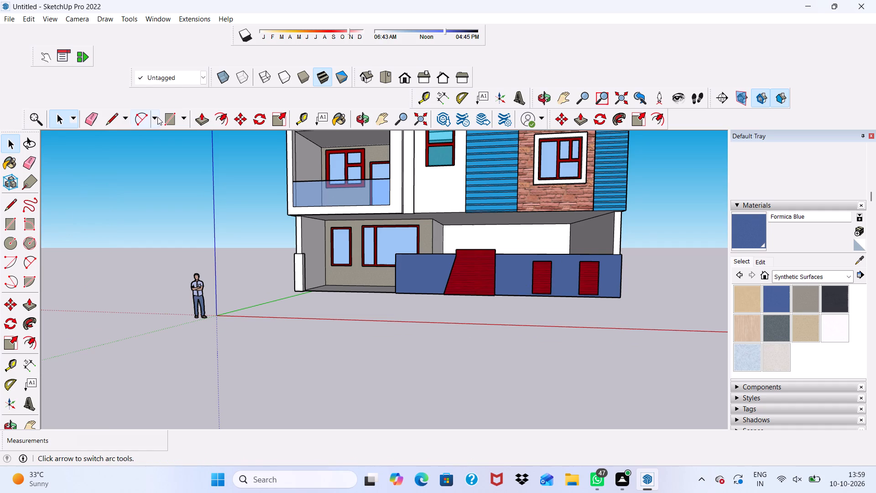
Draw a full-height rectangle, 5' by about 1' 3 9/16", on the blue wall's face at its end by the entrance opening.
{"action": "left_click", "coordinate": [173, 117]}
{"action": "scroll", "coordinate": [401, 246], "scroll_direction": "up", "scroll_amount": 8}
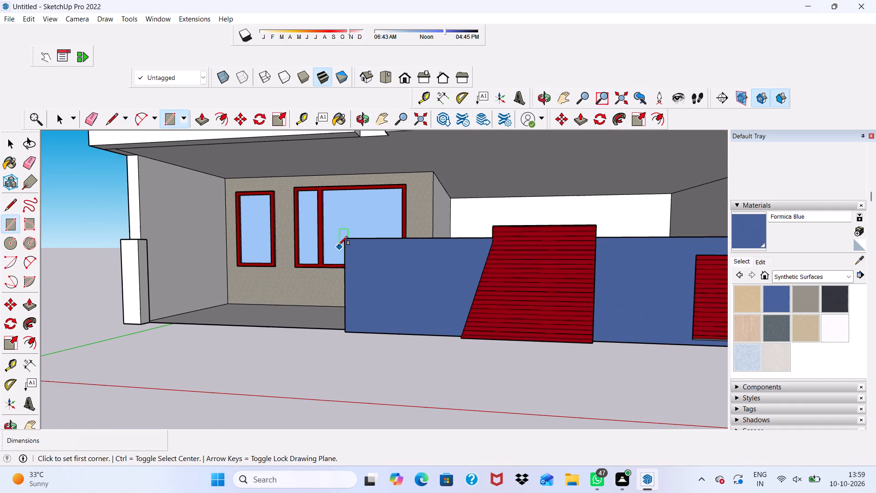
{"action": "left_click", "coordinate": [344, 240]}
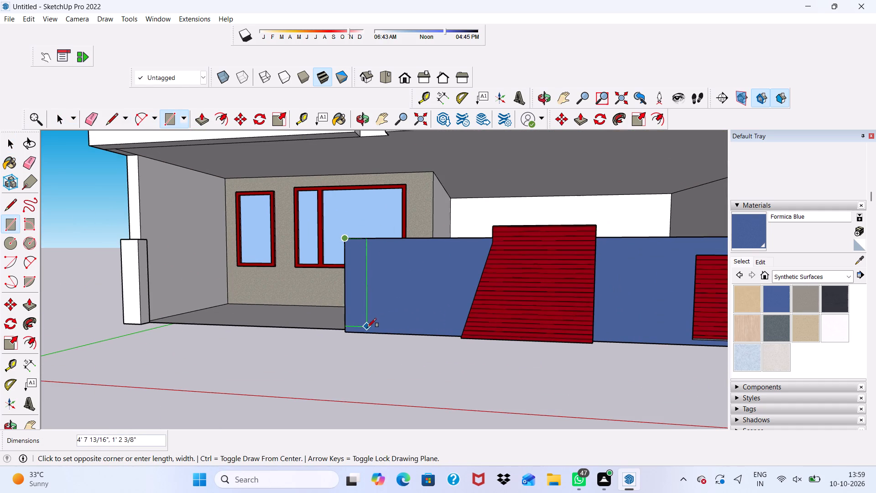
{"action": "left_click", "coordinate": [369, 332]}
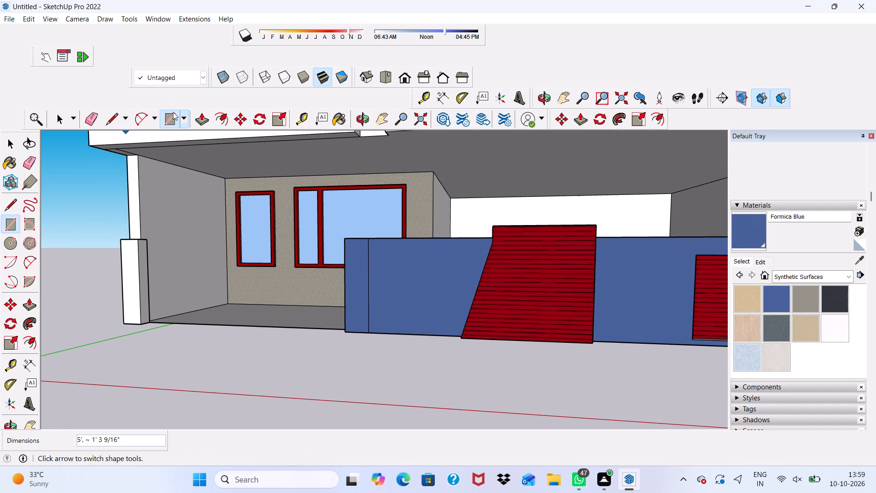
Pull the rectangle at the blue wall's entrance end outward about 1' 4 5/8" to form a post.
{"action": "left_click", "coordinate": [198, 115]}
{"action": "left_click", "coordinate": [356, 264]}
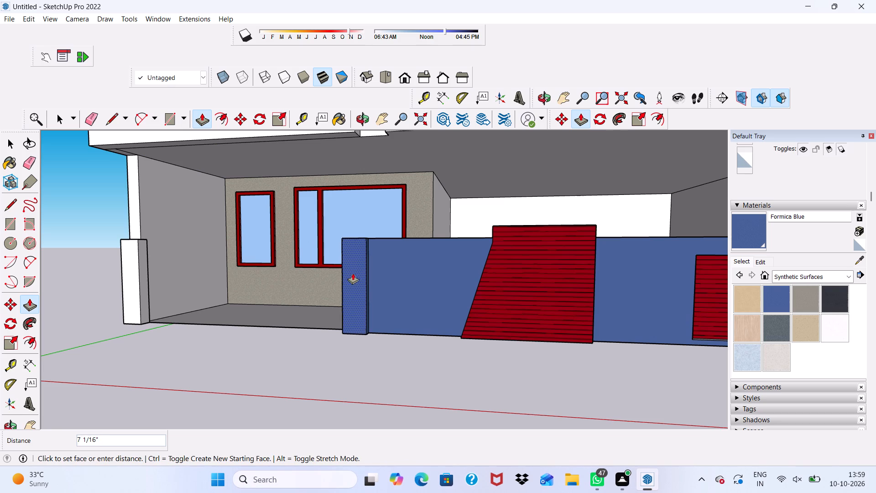
{"action": "left_click", "coordinate": [351, 275]}
Draw a rectangle about 2' 1 5/8" by 1' 3 9/16" over the new post's top, separating it from the wall top.
{"action": "scroll", "coordinate": [350, 227], "scroll_direction": "down", "scroll_amount": 1}
{"action": "middle_click_drag", "start_coordinate": [350, 227], "coordinate": [347, 324]}
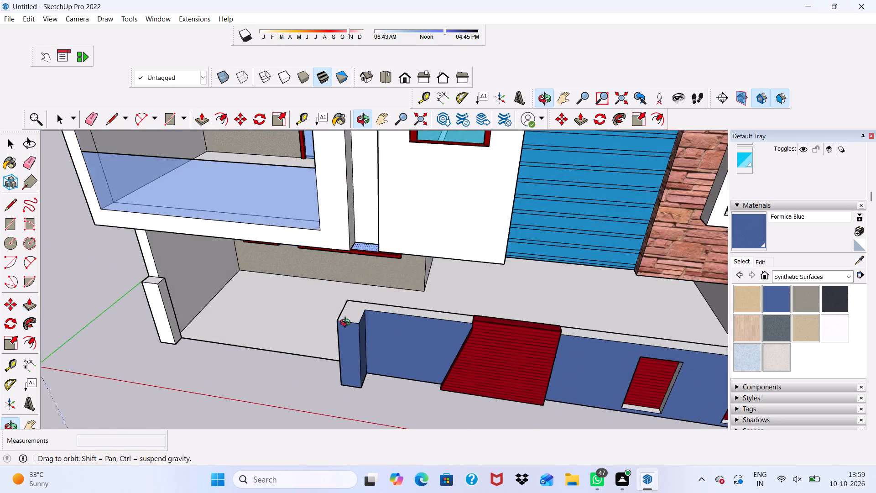
{"action": "middle_click_drag", "start_coordinate": [347, 324], "coordinate": [345, 327]}
{"action": "scroll", "coordinate": [345, 327], "scroll_direction": "up", "scroll_amount": 5}
{"action": "scroll", "coordinate": [351, 299], "scroll_direction": "down", "scroll_amount": 5}
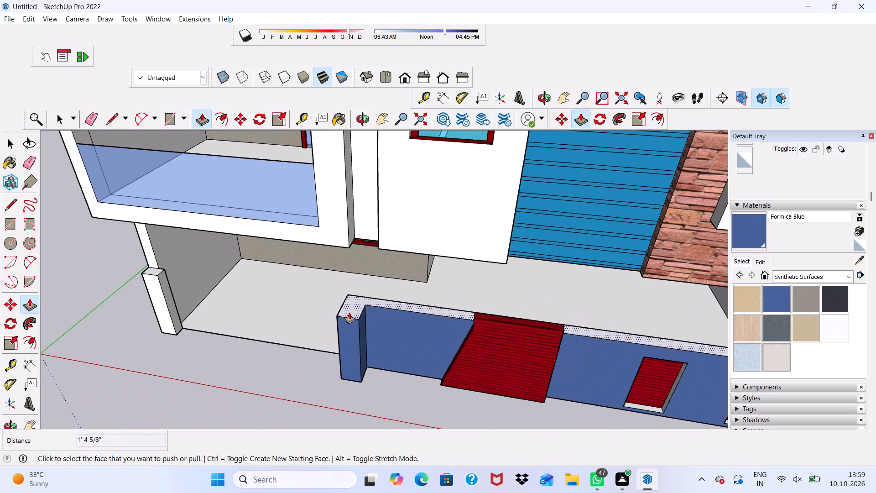
{"action": "scroll", "coordinate": [349, 312], "scroll_direction": "up", "scroll_amount": 1}
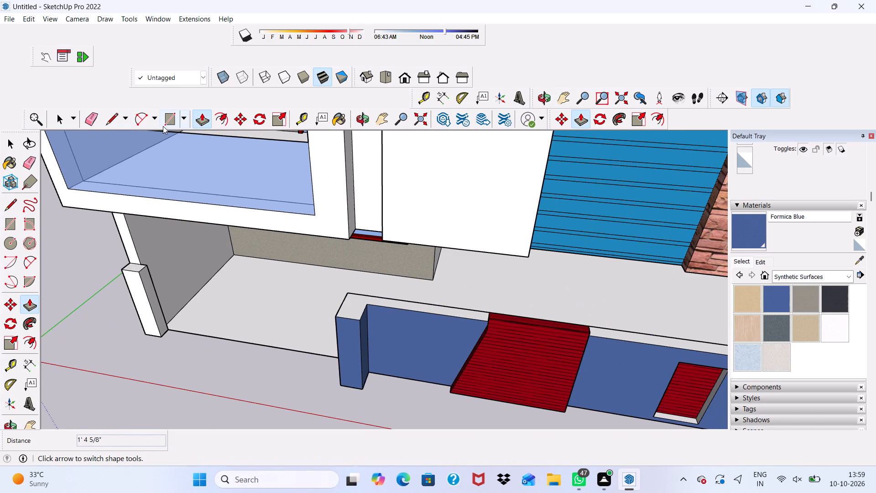
{"action": "left_click", "coordinate": [163, 123]}
{"action": "scroll", "coordinate": [372, 285], "scroll_direction": "up", "scroll_amount": 9}
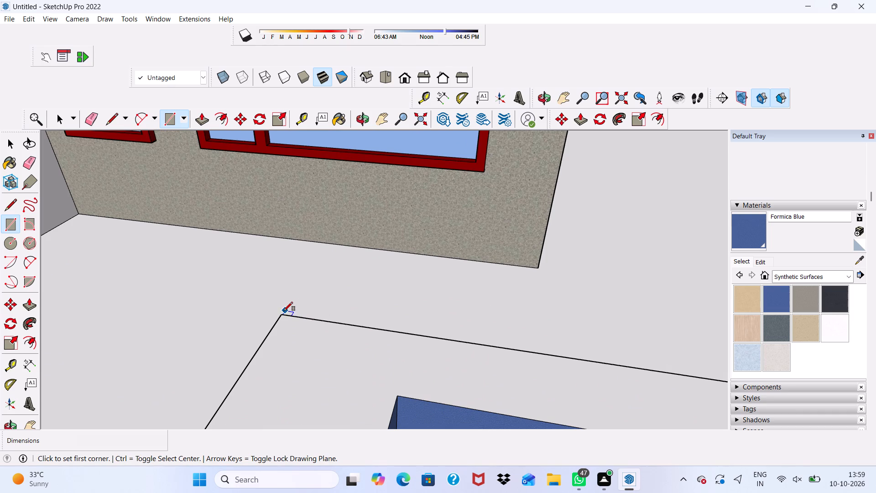
{"action": "left_click", "coordinate": [282, 314]}
{"action": "scroll", "coordinate": [317, 261], "scroll_direction": "down", "scroll_amount": 5}
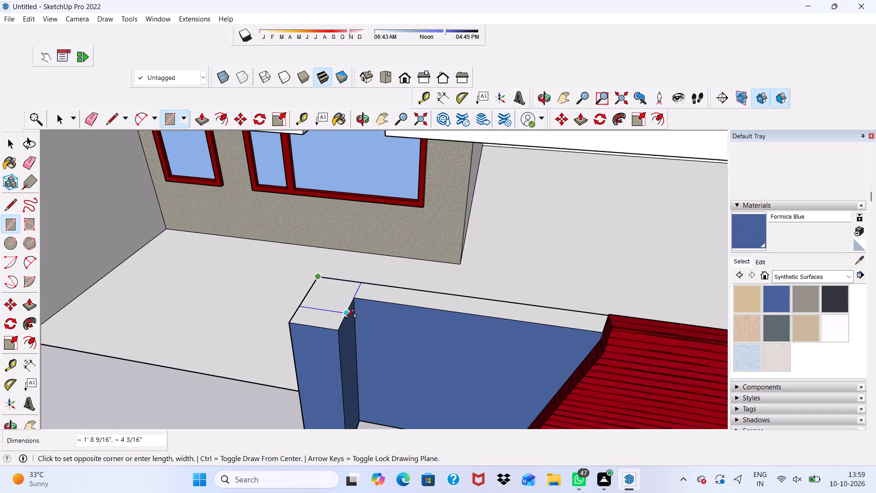
{"action": "left_click", "coordinate": [335, 329]}
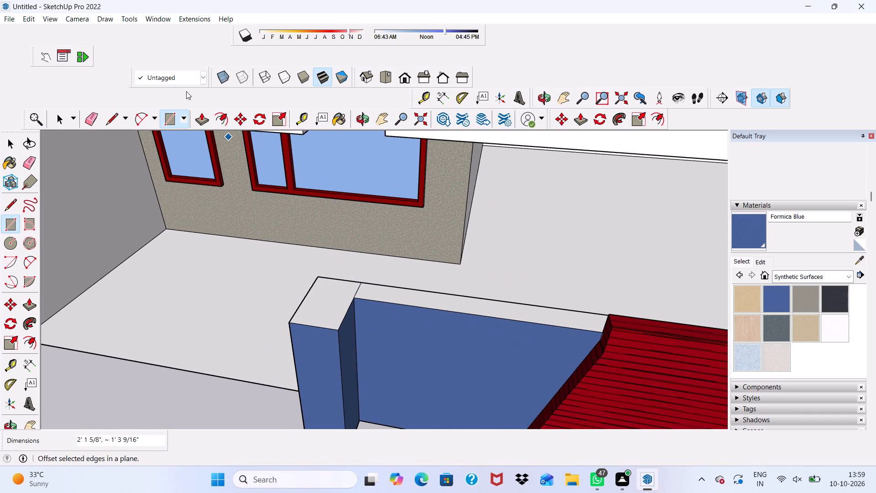
Extrude the new post's top face upward by 1'.
{"action": "left_click", "coordinate": [202, 119]}
{"action": "left_click", "coordinate": [318, 302]}
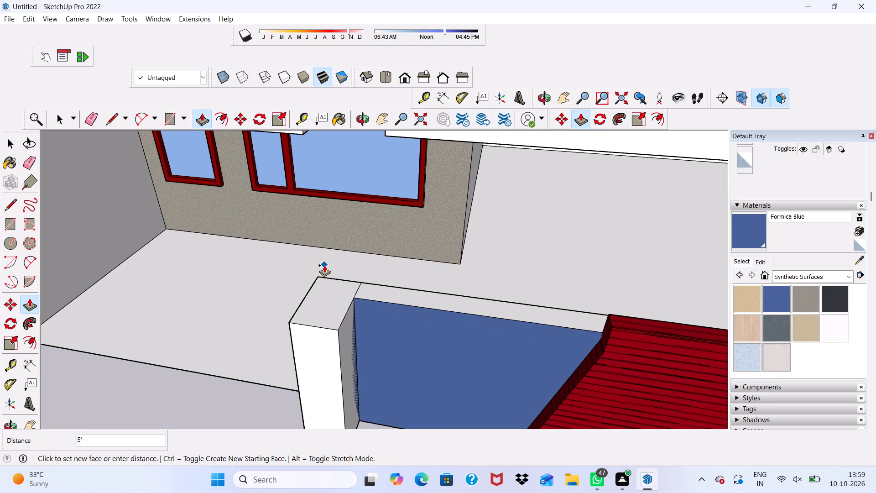
{"action": "type", "text": "1'"}
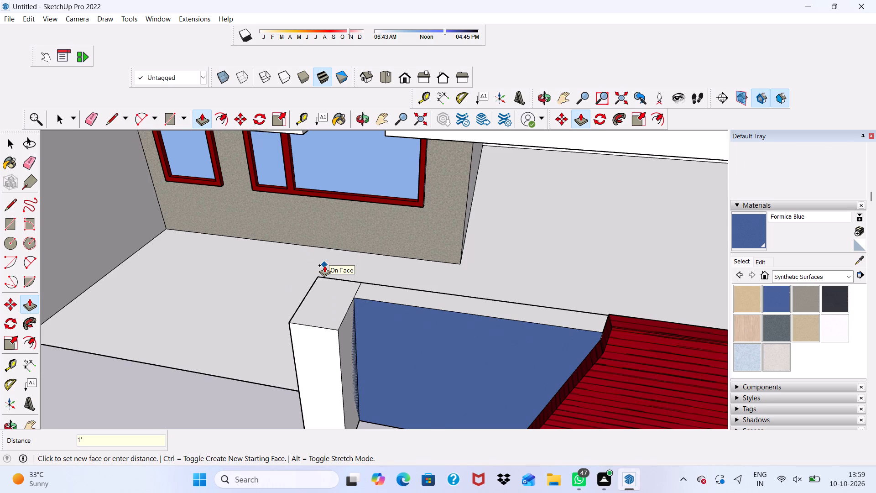
{"action": "scroll", "coordinate": [319, 255], "scroll_direction": "down", "scroll_amount": 5}
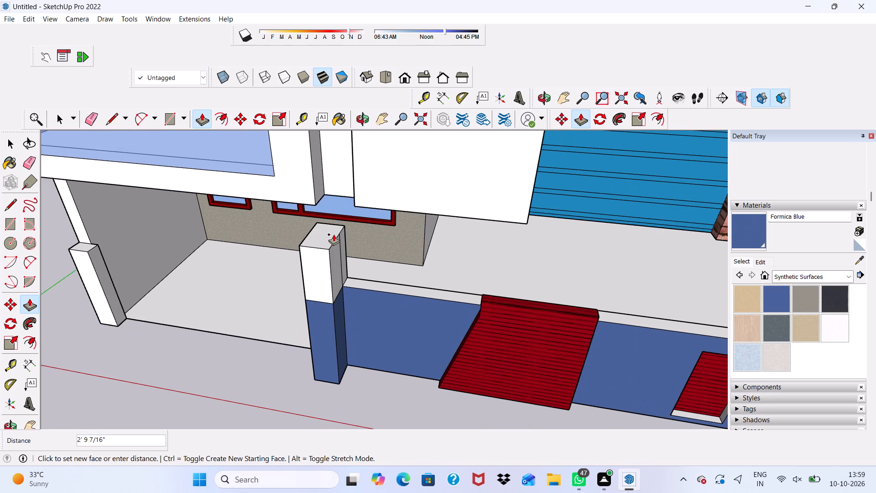
{"action": "type", "text": "1'"}
{"action": "key", "text": "Return"}
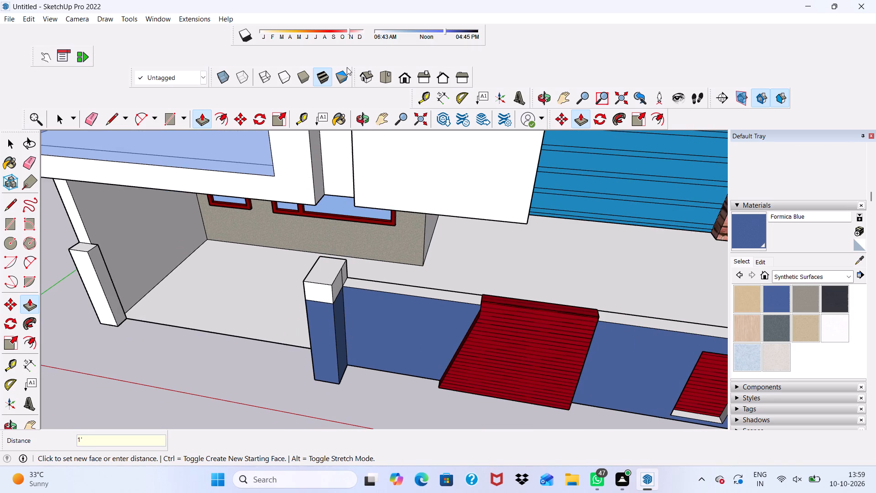
Extrude the top face of the white post across the entrance opening upward by 1'.
{"action": "scroll", "coordinate": [73, 234], "scroll_direction": "up", "scroll_amount": 6}
{"action": "left_click", "coordinate": [98, 258]}
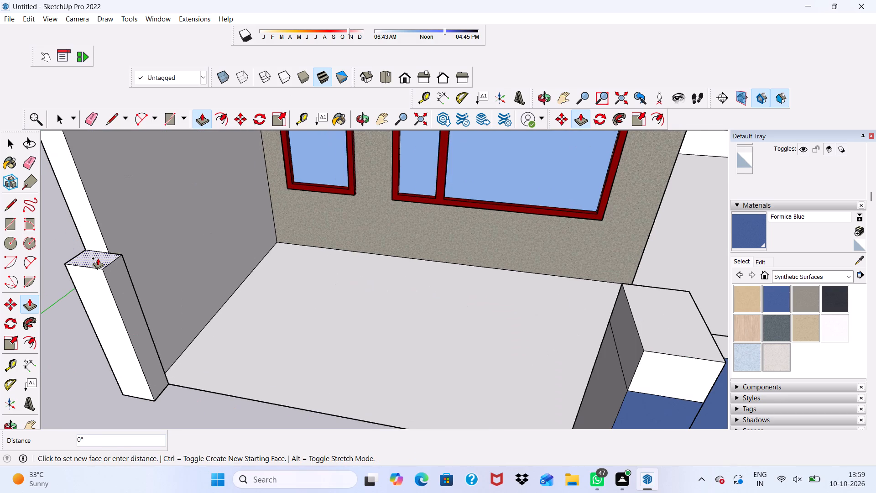
{"action": "type", "text": "1'"}
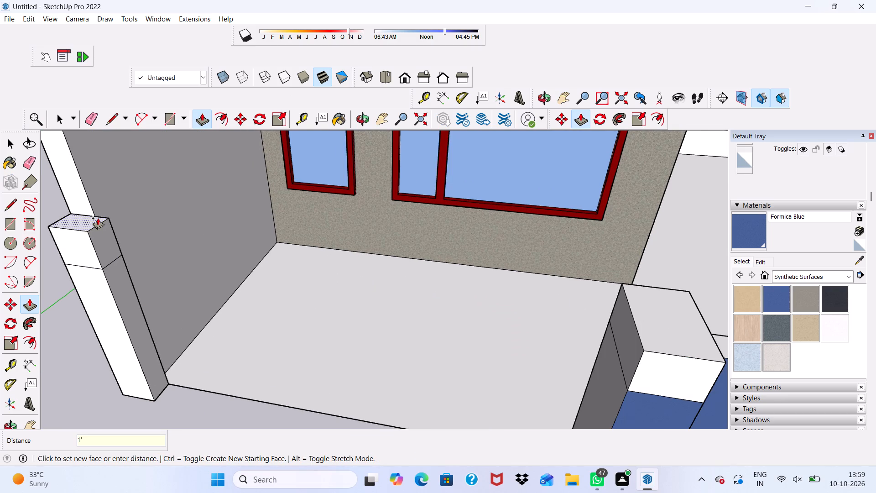
{"action": "key", "text": "Return"}
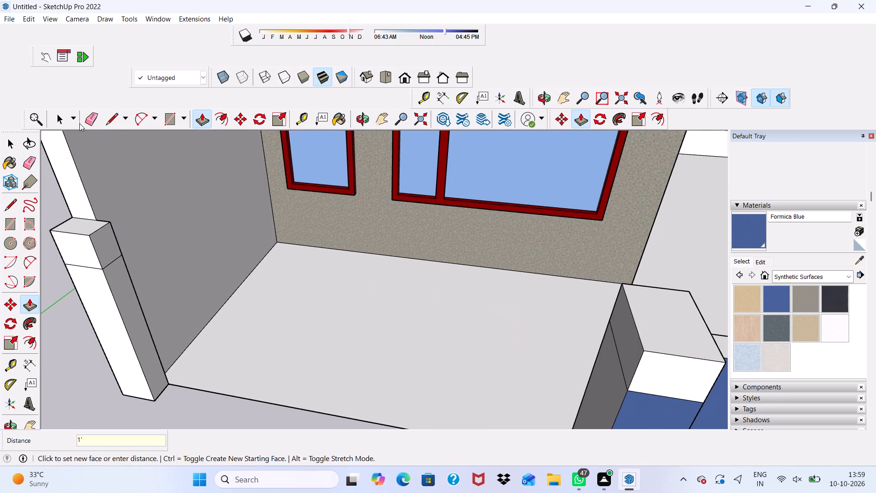
Erase the leftover seam edges at the extension on the white post's front and inner faces.
{"action": "left_click", "coordinate": [93, 115]}
{"action": "scroll", "coordinate": [129, 270], "scroll_direction": "up", "scroll_amount": 3}
{"action": "left_click_drag", "start_coordinate": [103, 245], "coordinate": [108, 276]}
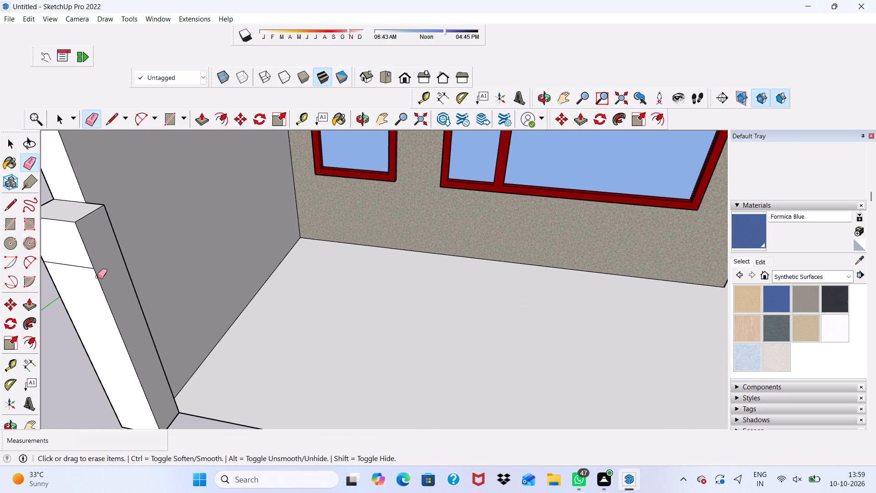
{"action": "left_click_drag", "start_coordinate": [83, 263], "coordinate": [76, 272]}
{"action": "scroll", "coordinate": [119, 217], "scroll_direction": "down", "scroll_amount": 10}
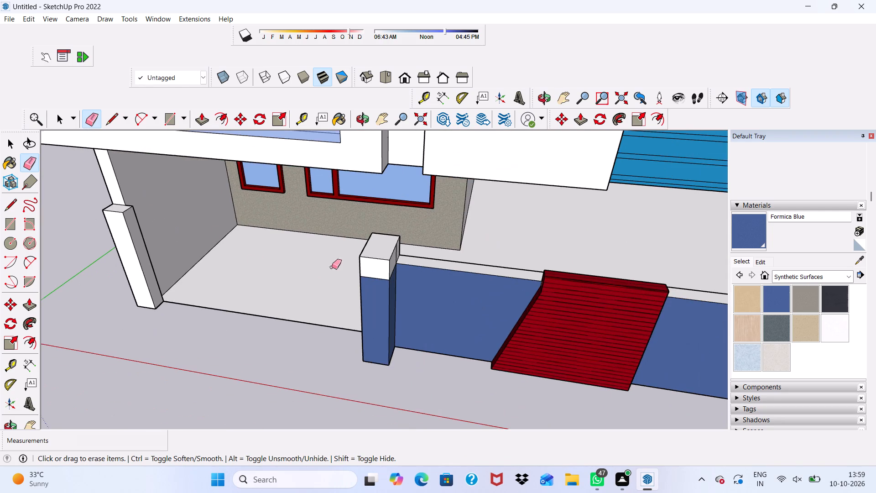
Erase the seam edges around the blue post's raised top, including the one on its entrance-side face.
{"action": "scroll", "coordinate": [337, 266], "scroll_direction": "up", "scroll_amount": 7}
{"action": "middle_click_drag", "start_coordinate": [459, 254], "coordinate": [355, 267]}
{"action": "scroll", "coordinate": [355, 267], "scroll_direction": "up", "scroll_amount": 1}
{"action": "left_click_drag", "start_coordinate": [394, 262], "coordinate": [394, 258]}
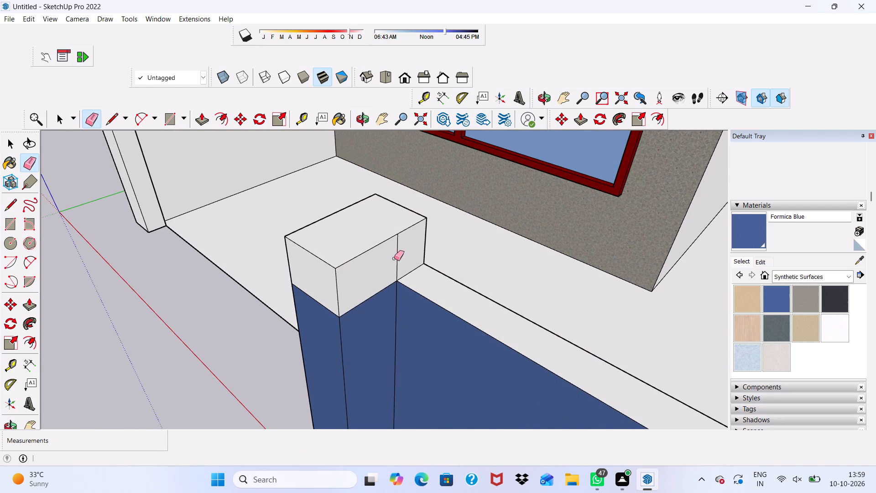
{"action": "left_click_drag", "start_coordinate": [394, 258], "coordinate": [401, 253]}
{"action": "left_click", "coordinate": [377, 295]}
{"action": "left_click_drag", "start_coordinate": [376, 293], "coordinate": [375, 299]}
{"action": "left_click_drag", "start_coordinate": [326, 296], "coordinate": [321, 309]}
{"action": "scroll", "coordinate": [263, 243], "scroll_direction": "down", "scroll_amount": 1}
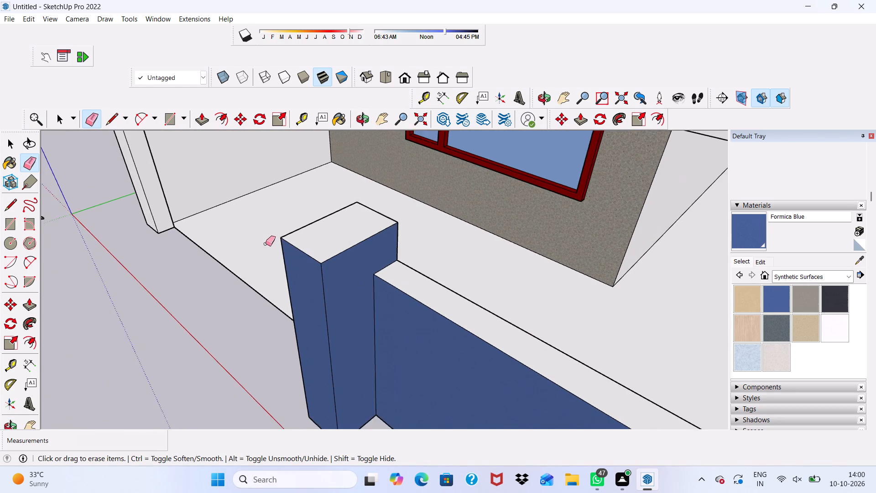
{"action": "middle_click_drag", "start_coordinate": [266, 244], "coordinate": [509, 205]}
{"action": "left_click_drag", "start_coordinate": [544, 158], "coordinate": [539, 189]}
{"action": "scroll", "coordinate": [436, 180], "scroll_direction": "down", "scroll_amount": 5}
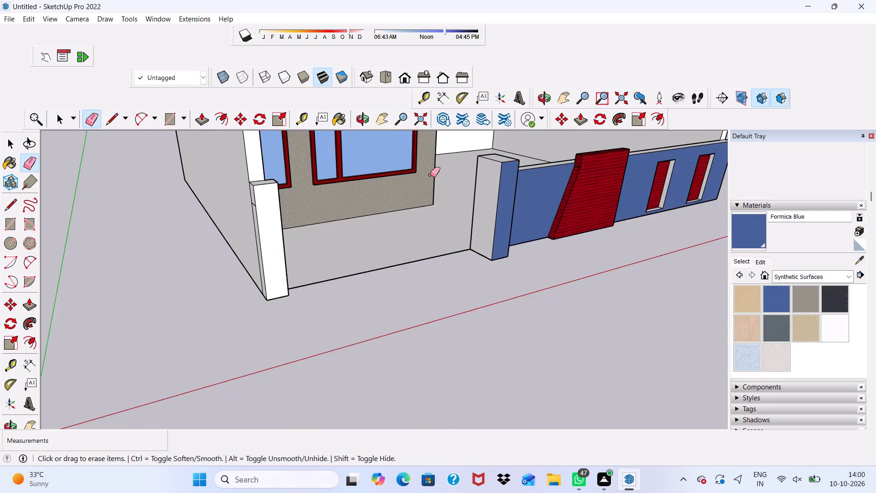
Erase the remaining seam edge on the outer side face of the white post.
{"action": "scroll", "coordinate": [430, 175], "scroll_direction": "down", "scroll_amount": 3}
{"action": "middle_click_drag", "start_coordinate": [431, 184], "coordinate": [452, 200]}
{"action": "scroll", "coordinate": [252, 219], "scroll_direction": "up", "scroll_amount": 6}
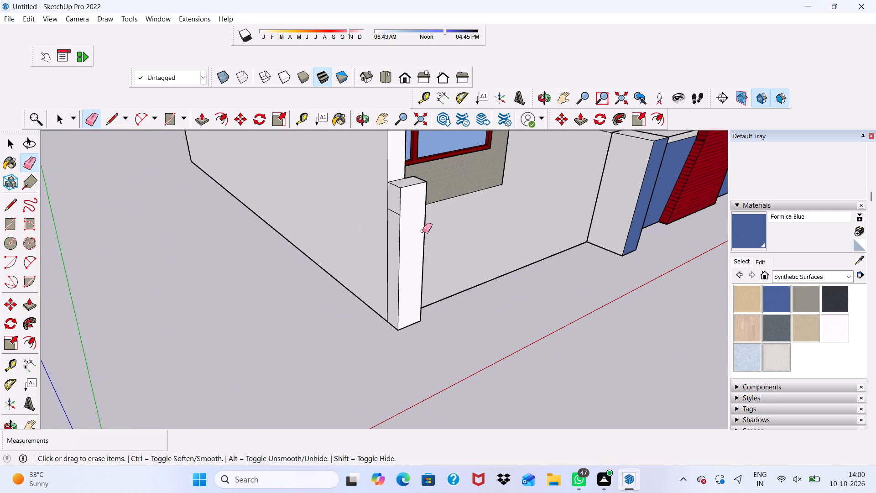
{"action": "left_click", "coordinate": [411, 213]}
Examine the building's front facade and the entrance opening between the two raised posts from several angles.
{"action": "scroll", "coordinate": [424, 213], "scroll_direction": "down", "scroll_amount": 13}
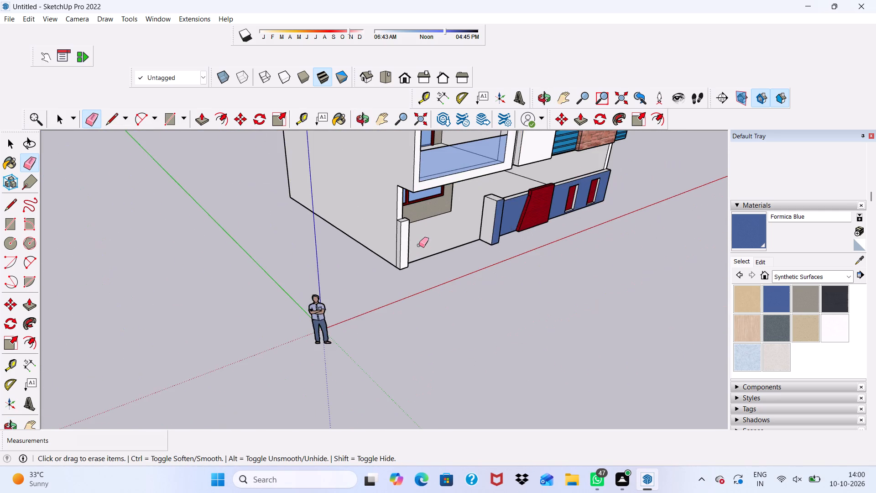
{"action": "middle_click_drag", "start_coordinate": [419, 245], "coordinate": [271, 179]}
{"action": "scroll", "coordinate": [430, 234], "scroll_direction": "up", "scroll_amount": 6}
{"action": "scroll", "coordinate": [339, 212], "scroll_direction": "down", "scroll_amount": 7}
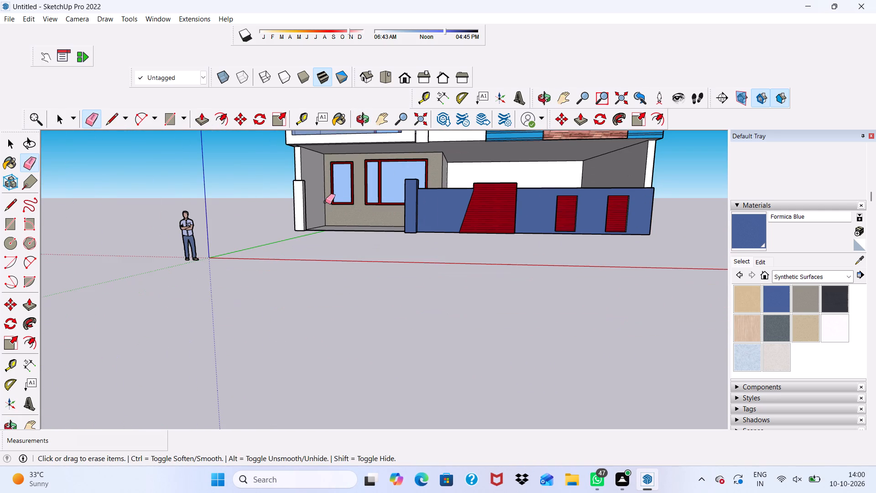
{"action": "key", "text": "space"}
{"action": "scroll", "coordinate": [321, 200], "scroll_direction": "down", "scroll_amount": 11}
{"action": "scroll", "coordinate": [342, 216], "scroll_direction": "up", "scroll_amount": 1}
{"action": "scroll", "coordinate": [354, 255], "scroll_direction": "down", "scroll_amount": 3}
{"action": "scroll", "coordinate": [377, 262], "scroll_direction": "up", "scroll_amount": 4}
{"action": "scroll", "coordinate": [377, 267], "scroll_direction": "down", "scroll_amount": 6}
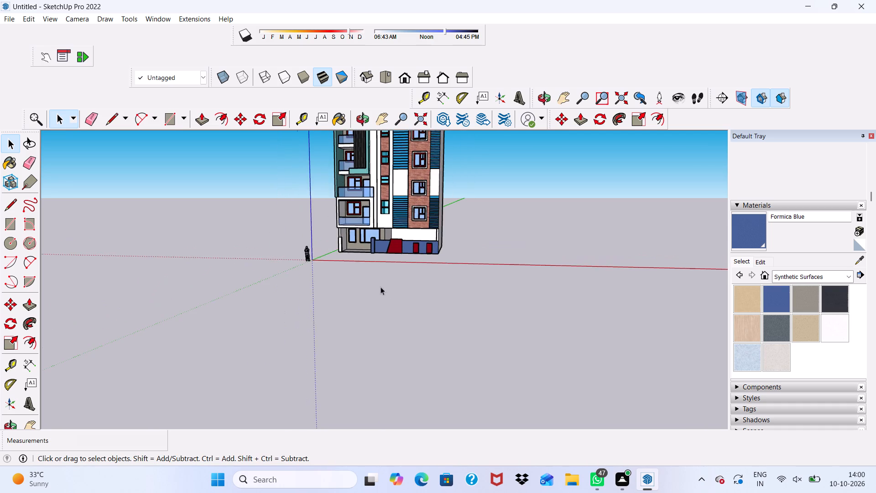
{"action": "scroll", "coordinate": [381, 287], "scroll_direction": "down", "scroll_amount": 1}
{"action": "scroll", "coordinate": [396, 246], "scroll_direction": "down", "scroll_amount": 3}
{"action": "scroll", "coordinate": [436, 200], "scroll_direction": "up", "scroll_amount": 6}
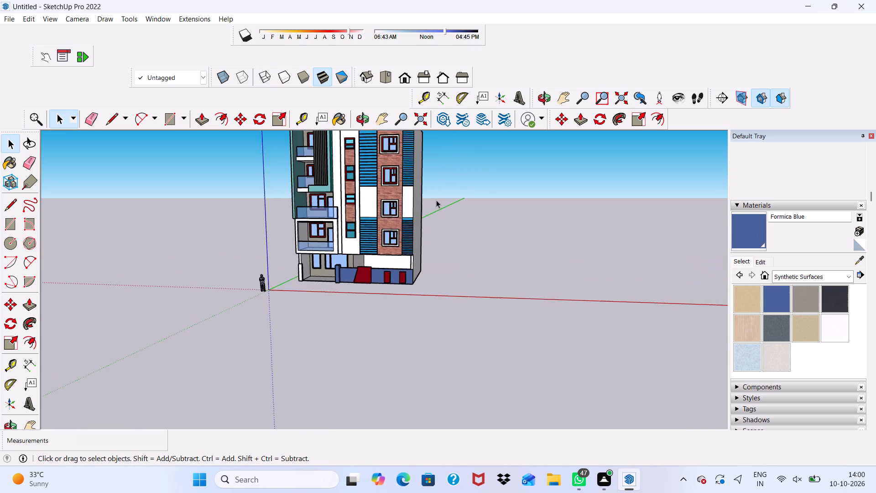
{"action": "scroll", "coordinate": [436, 200], "scroll_direction": "up", "scroll_amount": 12}
{"action": "middle_click_drag", "start_coordinate": [225, 186], "coordinate": [239, 222]}
{"action": "scroll", "coordinate": [251, 187], "scroll_direction": "down", "scroll_amount": 2}
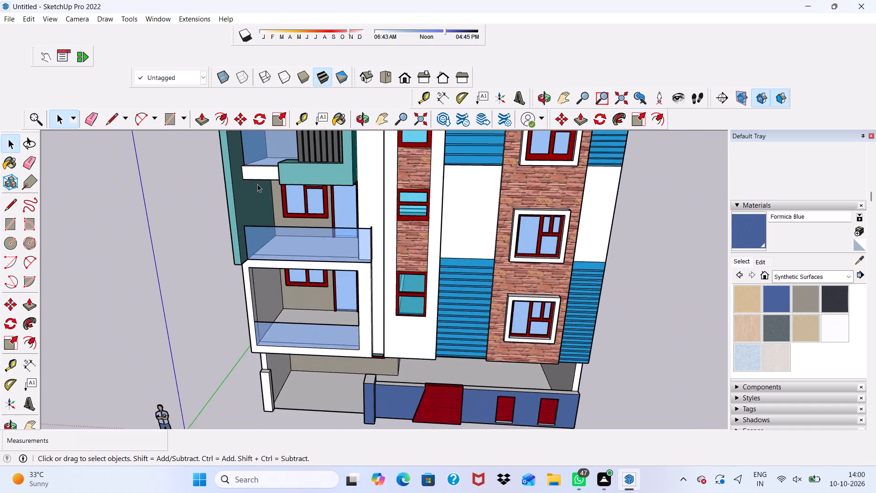
{"action": "scroll", "coordinate": [257, 184], "scroll_direction": "down", "scroll_amount": 3}
{"action": "scroll", "coordinate": [387, 267], "scroll_direction": "up", "scroll_amount": 3}
{"action": "scroll", "coordinate": [383, 245], "scroll_direction": "down", "scroll_amount": 5}
{"action": "middle_click_drag", "start_coordinate": [394, 258], "coordinate": [384, 142]}
{"action": "scroll", "coordinate": [384, 142], "scroll_direction": "up", "scroll_amount": 3}
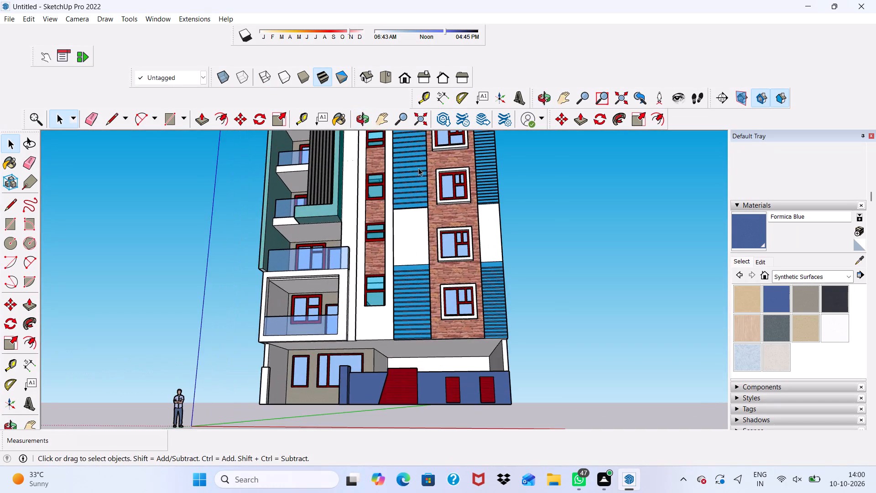
{"action": "scroll", "coordinate": [456, 201], "scroll_direction": "down", "scroll_amount": 3}
{"action": "scroll", "coordinate": [423, 232], "scroll_direction": "down", "scroll_amount": 2}
{"action": "middle_click_drag", "start_coordinate": [394, 199], "coordinate": [456, 305]}
{"action": "scroll", "coordinate": [452, 298], "scroll_direction": "up", "scroll_amount": 1}
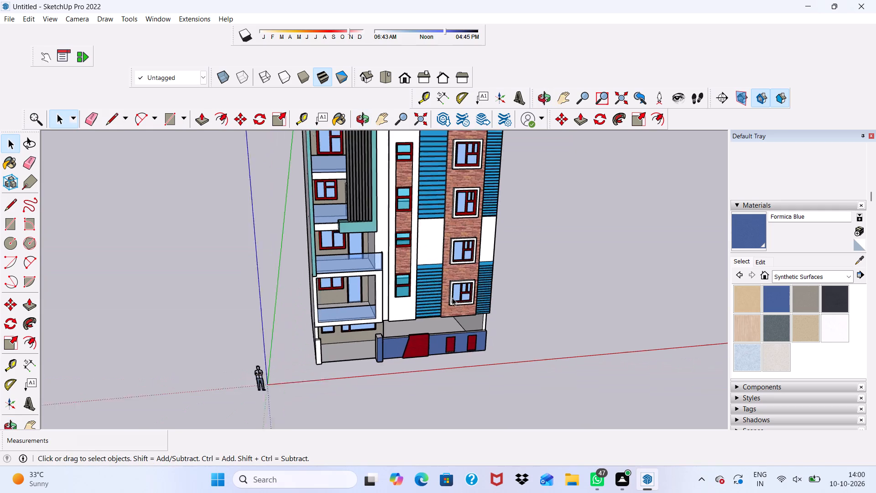
{"action": "scroll", "coordinate": [452, 298], "scroll_direction": "up", "scroll_amount": 6}
{"action": "scroll", "coordinate": [406, 265], "scroll_direction": "down", "scroll_amount": 4}
{"action": "middle_click_drag", "start_coordinate": [408, 295], "coordinate": [353, 257]}
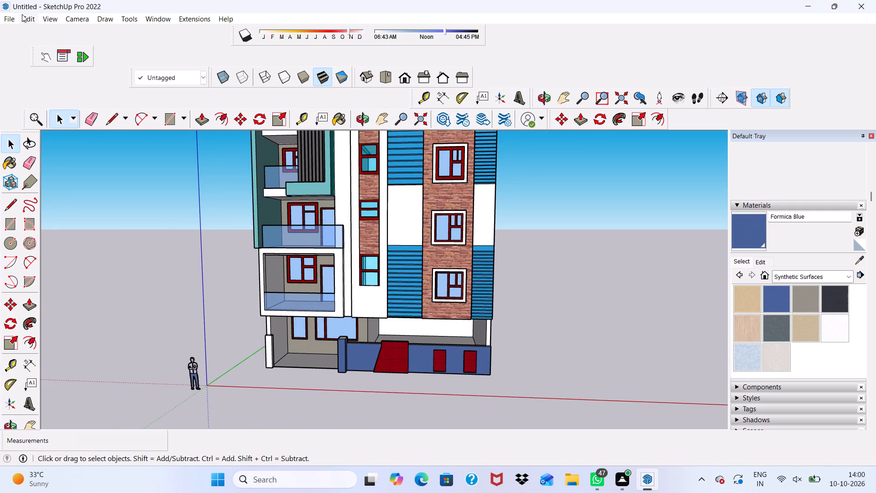
Import the SketchUp model gate (1) from the Downloads folder.
{"action": "left_click", "coordinate": [12, 15]}
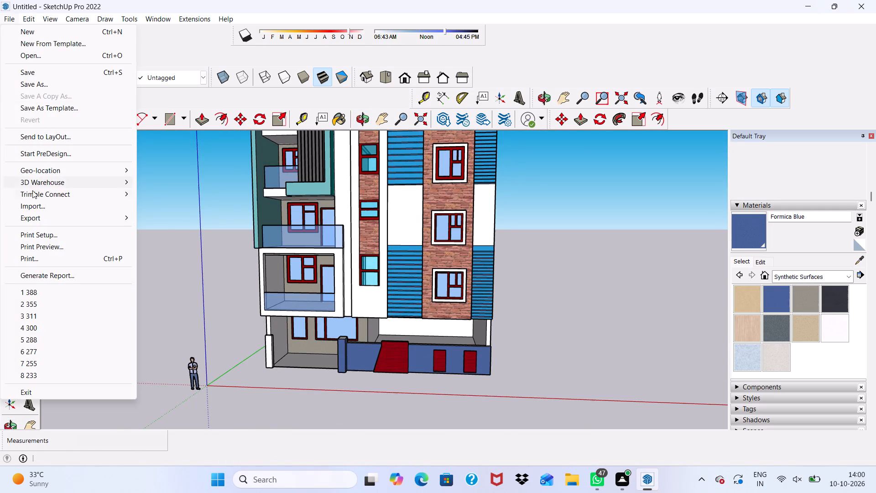
{"action": "left_click", "coordinate": [32, 205]}
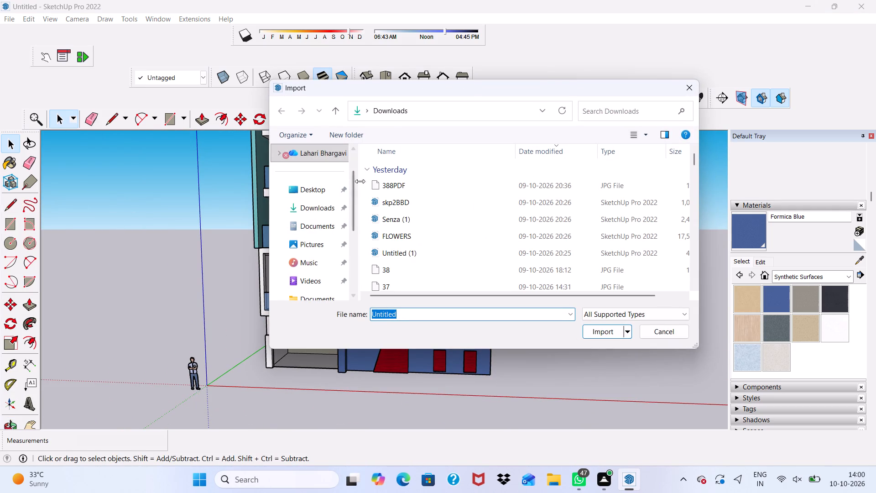
{"action": "scroll", "coordinate": [370, 182], "scroll_direction": "down", "scroll_amount": 7}
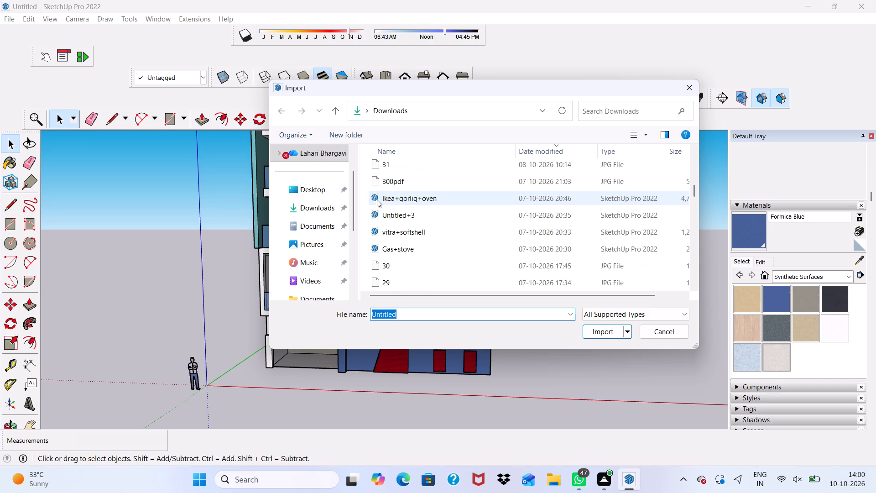
{"action": "scroll", "coordinate": [382, 236], "scroll_direction": "down", "scroll_amount": 4}
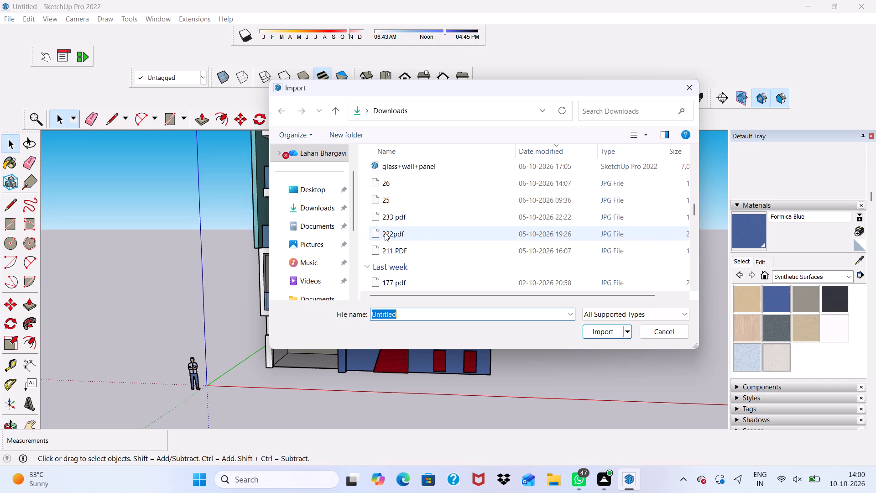
{"action": "scroll", "coordinate": [385, 233], "scroll_direction": "down", "scroll_amount": 2}
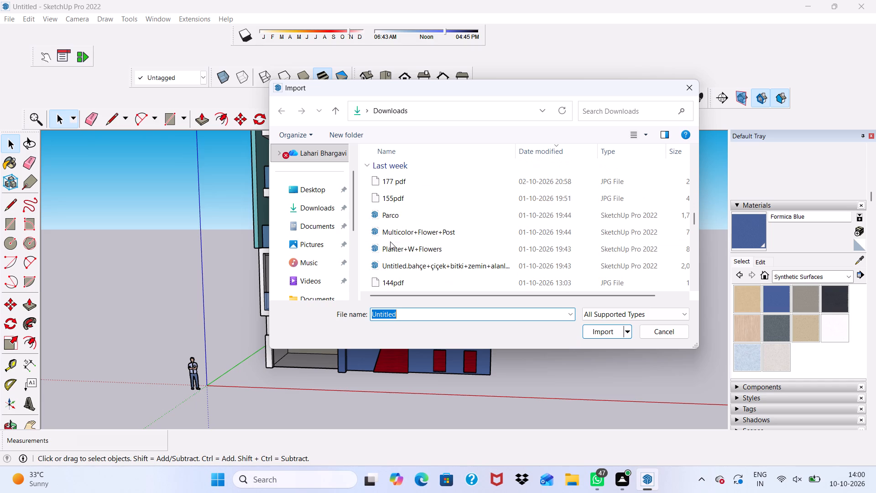
{"action": "scroll", "coordinate": [391, 241], "scroll_direction": "down", "scroll_amount": 2}
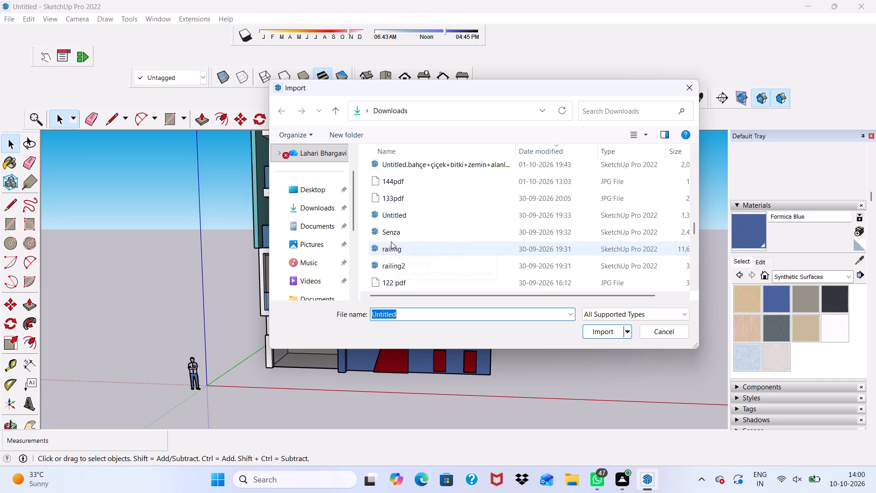
{"action": "scroll", "coordinate": [392, 243], "scroll_direction": "down", "scroll_amount": 2}
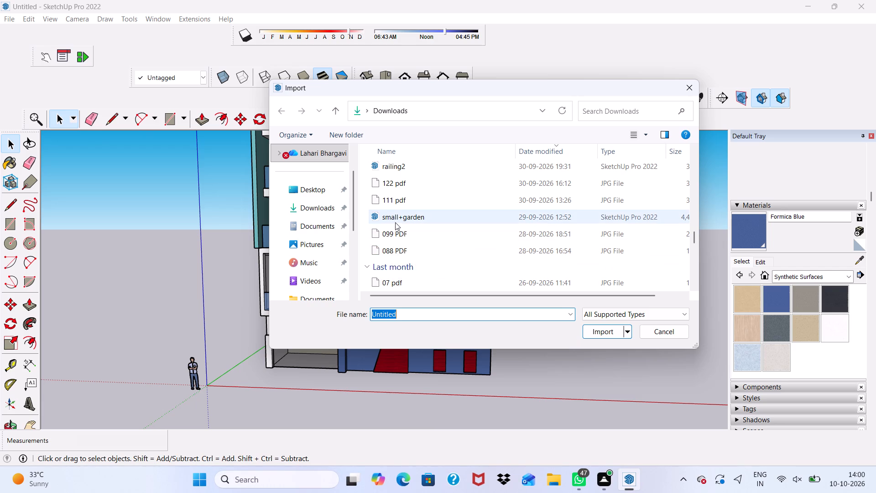
{"action": "scroll", "coordinate": [396, 223], "scroll_direction": "down", "scroll_amount": 2}
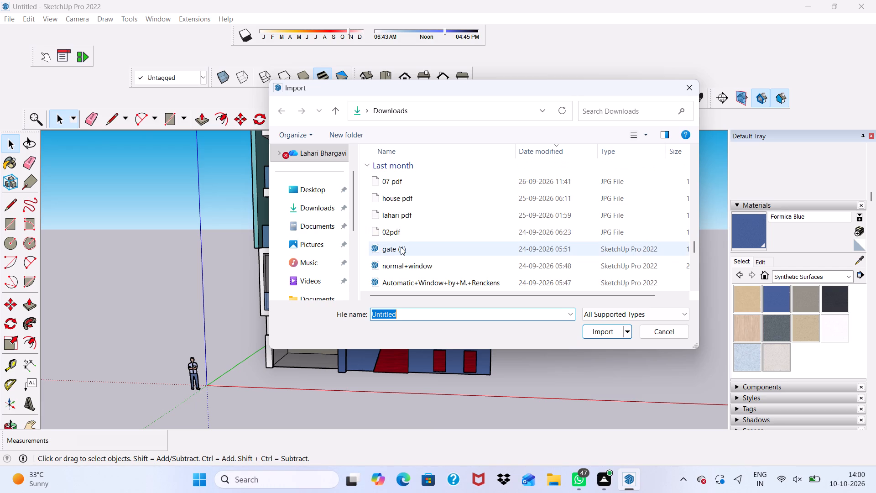
{"action": "left_click", "coordinate": [400, 250]}
{"action": "left_click", "coordinate": [596, 333]}
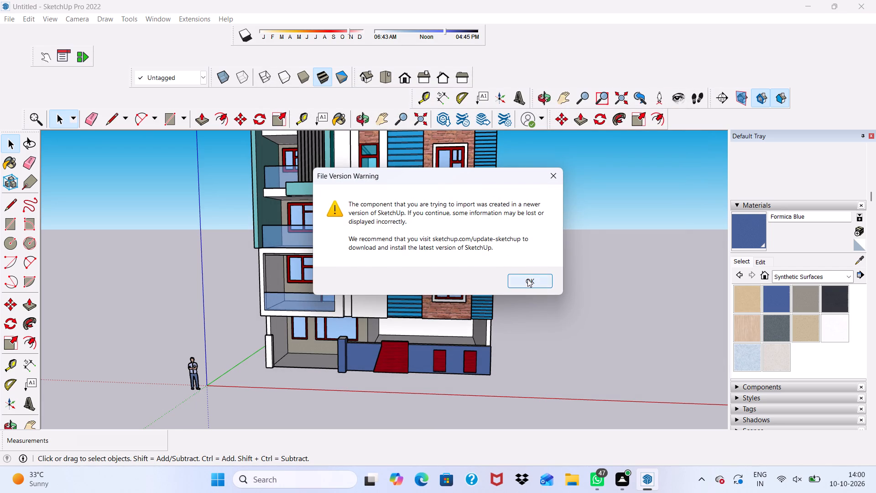
{"action": "left_click", "coordinate": [527, 279]}
Place the gate with its lower corner at the white post's inner front base corner, spanning the entrance opening.
{"action": "scroll", "coordinate": [279, 374], "scroll_direction": "up", "scroll_amount": 7}
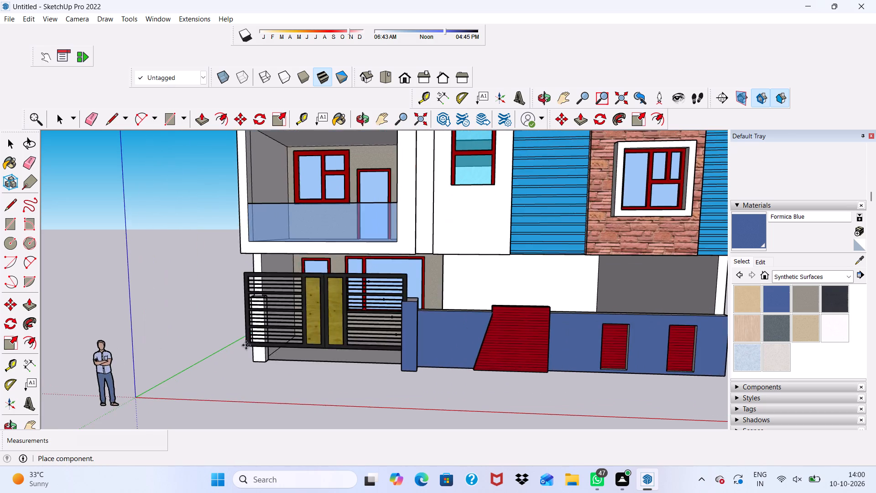
{"action": "scroll", "coordinate": [244, 334], "scroll_direction": "up", "scroll_amount": 6}
{"action": "scroll", "coordinate": [270, 396], "scroll_direction": "up", "scroll_amount": 4}
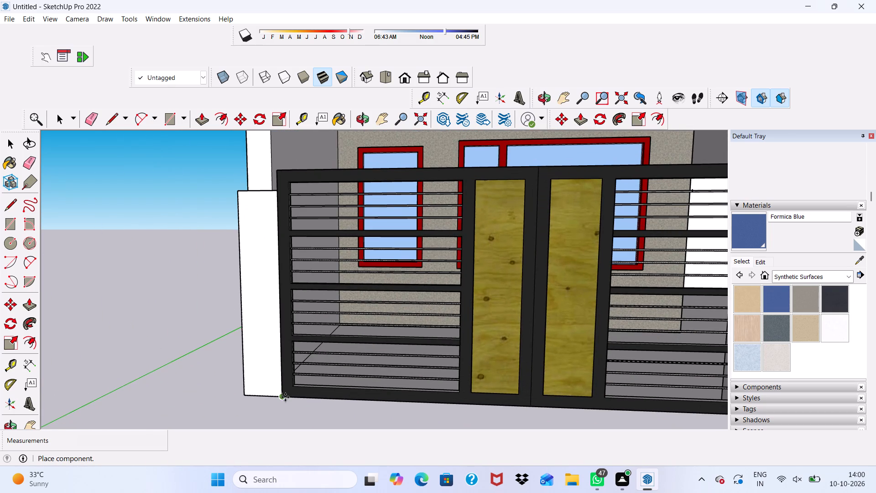
{"action": "left_click", "coordinate": [285, 397]}
Scale the gate uniformly by about 0.89 from its upper corner to fit between the two posts.
{"action": "scroll", "coordinate": [203, 335], "scroll_direction": "down", "scroll_amount": 4}
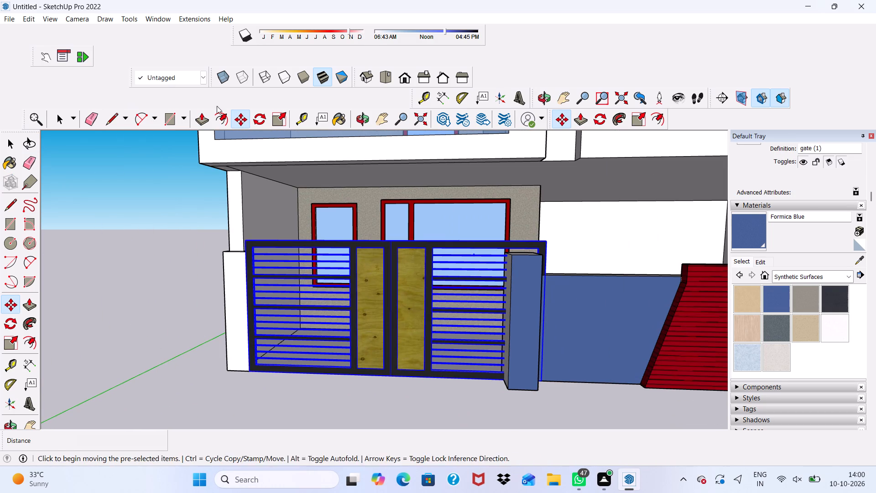
{"action": "left_click", "coordinate": [282, 120]}
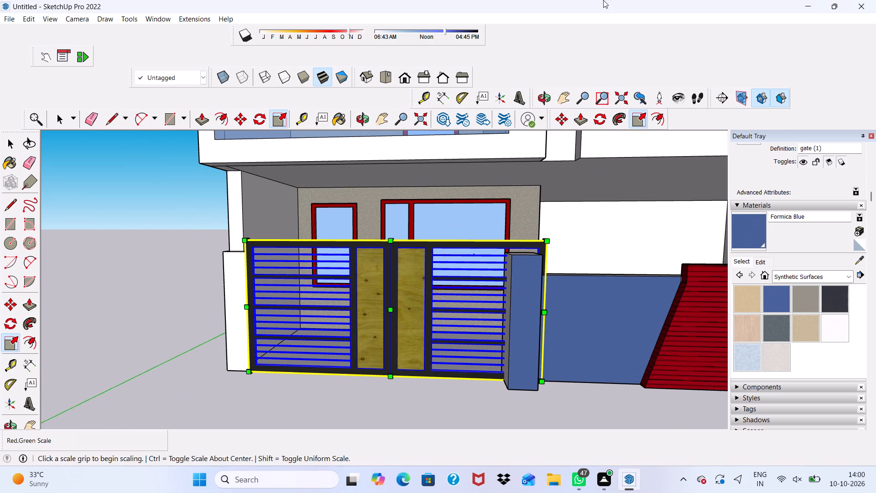
{"action": "left_click_drag", "start_coordinate": [548, 242], "coordinate": [538, 247]}
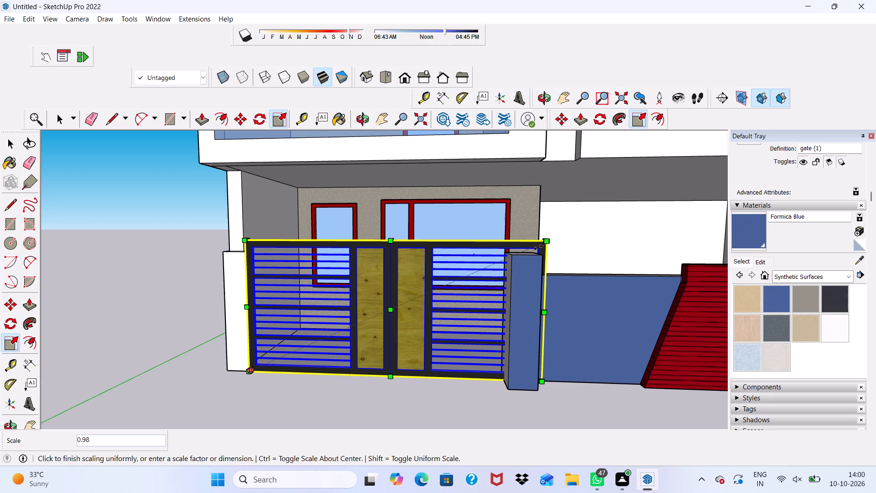
{"action": "left_click_drag", "start_coordinate": [538, 247], "coordinate": [508, 252]}
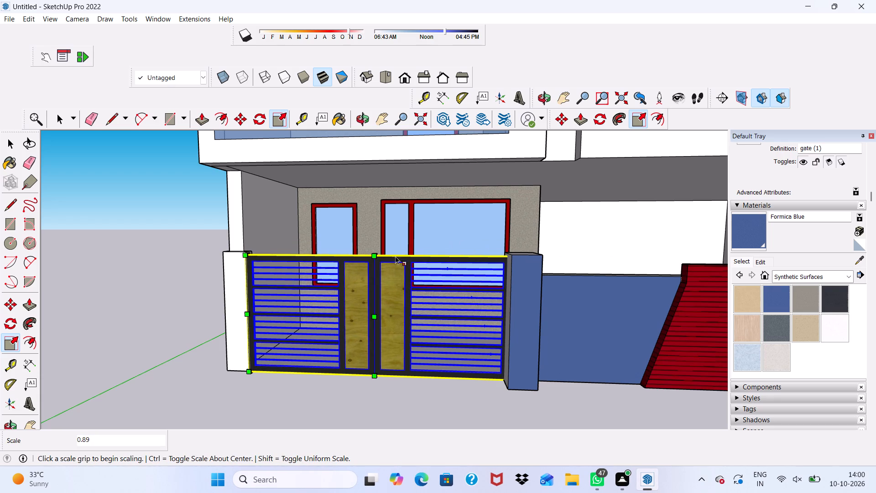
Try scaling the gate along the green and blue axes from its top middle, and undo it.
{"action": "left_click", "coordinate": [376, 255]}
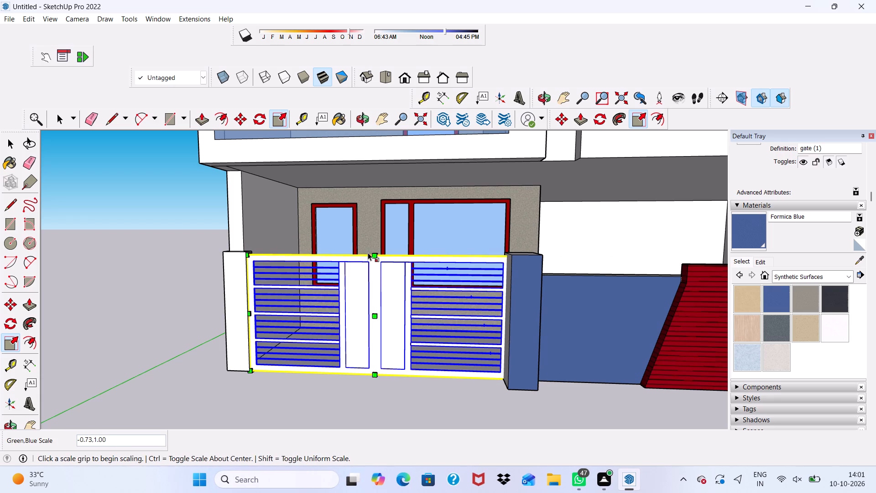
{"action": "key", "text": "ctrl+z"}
Scale the gate along the blue axis from its top middle by about 1.03, then about 1.01, to raise its height between the posts.
{"action": "middle_click_drag", "start_coordinate": [358, 211], "coordinate": [352, 299]}
{"action": "scroll", "coordinate": [356, 327], "scroll_direction": "up", "scroll_amount": 7}
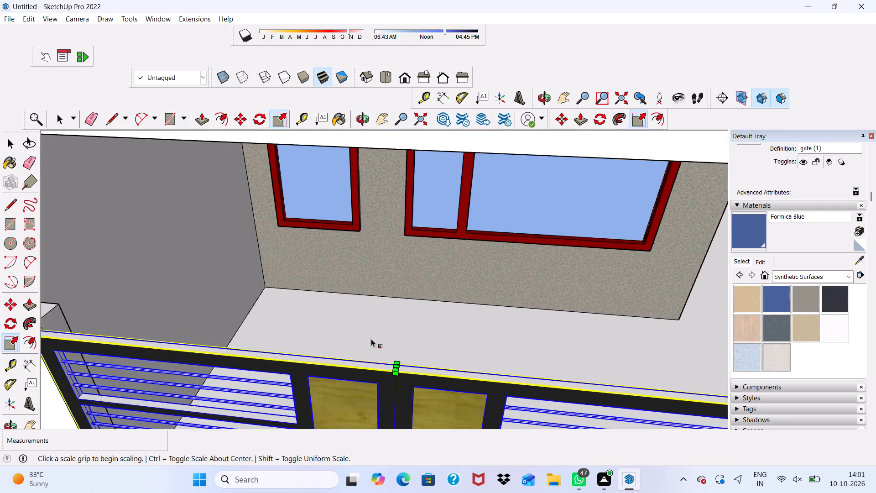
{"action": "scroll", "coordinate": [371, 339], "scroll_direction": "up", "scroll_amount": 2}
{"action": "scroll", "coordinate": [339, 276], "scroll_direction": "down", "scroll_amount": 4}
{"action": "scroll", "coordinate": [399, 356], "scroll_direction": "up", "scroll_amount": 1}
{"action": "scroll", "coordinate": [362, 324], "scroll_direction": "up", "scroll_amount": 4}
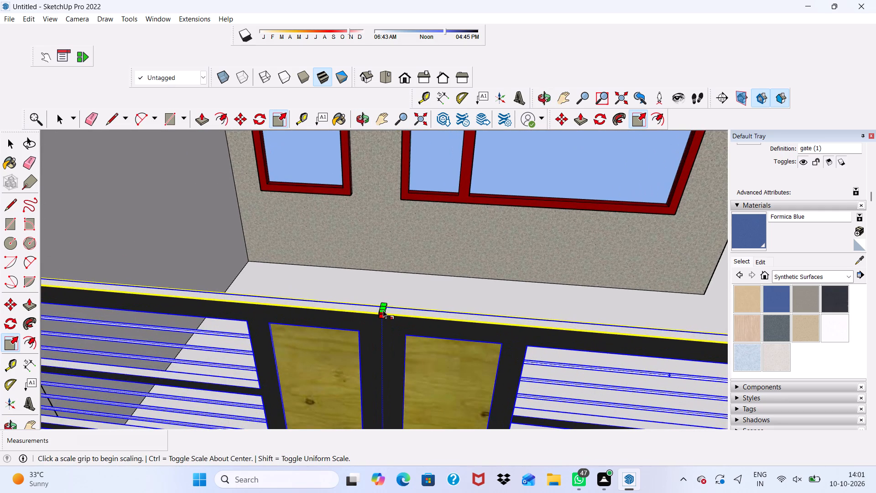
{"action": "scroll", "coordinate": [383, 309], "scroll_direction": "up", "scroll_amount": 9}
{"action": "left_click_drag", "start_coordinate": [383, 309], "coordinate": [379, 280]}
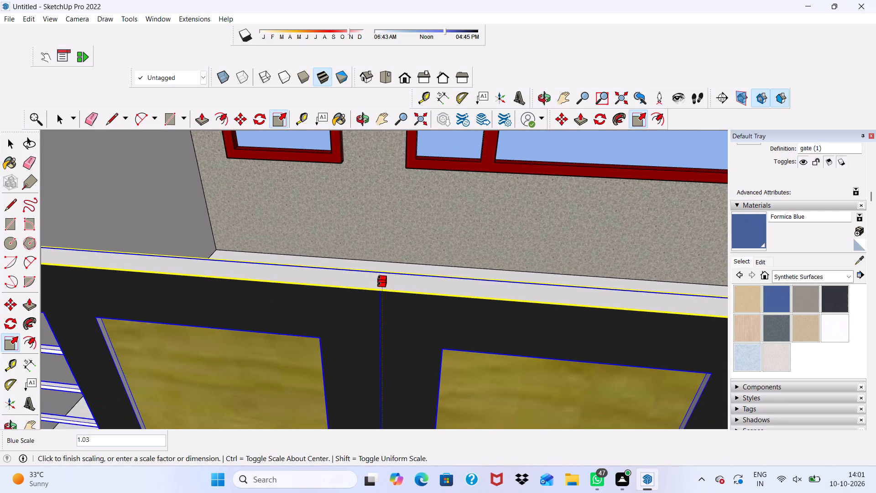
{"action": "left_click_drag", "start_coordinate": [379, 280], "coordinate": [377, 273]}
{"action": "scroll", "coordinate": [359, 237], "scroll_direction": "down", "scroll_amount": 12}
{"action": "scroll", "coordinate": [353, 221], "scroll_direction": "up", "scroll_amount": 6}
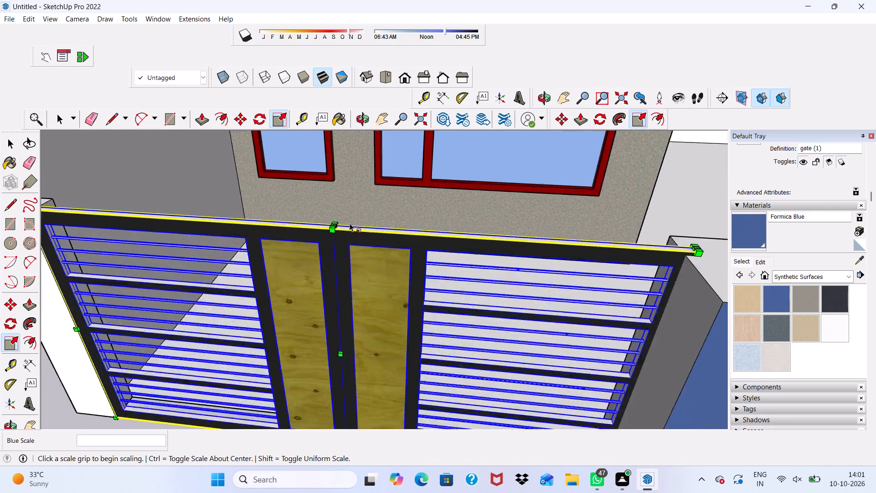
{"action": "scroll", "coordinate": [349, 223], "scroll_direction": "up", "scroll_amount": 7}
{"action": "left_click_drag", "start_coordinate": [316, 233], "coordinate": [311, 219]}
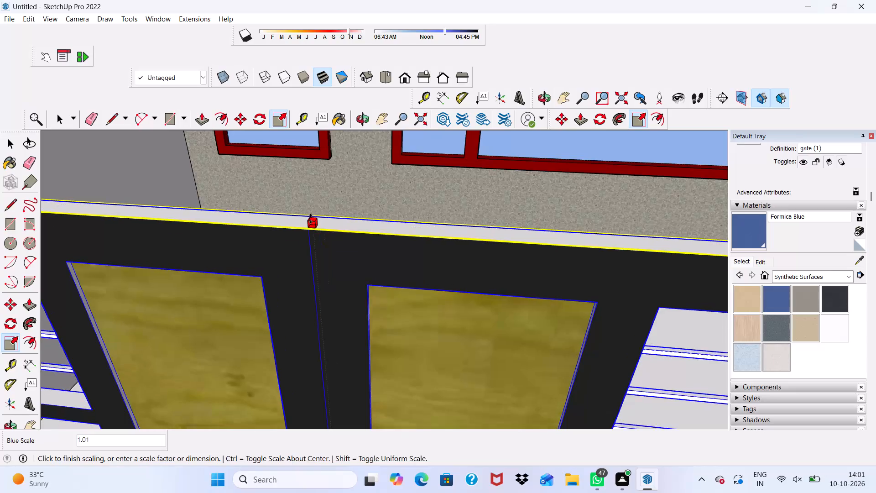
{"action": "left_click_drag", "start_coordinate": [311, 219], "coordinate": [309, 212]}
{"action": "scroll", "coordinate": [309, 212], "scroll_direction": "down", "scroll_amount": 8}
{"action": "key", "text": "space"}
{"action": "scroll", "coordinate": [372, 202], "scroll_direction": "down", "scroll_amount": 12}
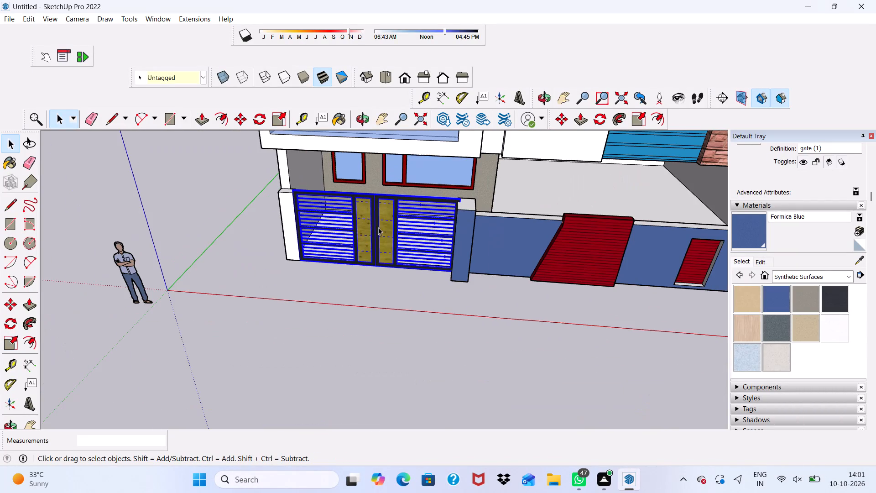
{"action": "left_click", "coordinate": [263, 254]}
Examine the front facade, balconies and fitted gate from several angles and distances.
{"action": "middle_click_drag", "start_coordinate": [370, 230], "coordinate": [443, 78]}
{"action": "middle_click_drag", "start_coordinate": [466, 205], "coordinate": [464, 215]}
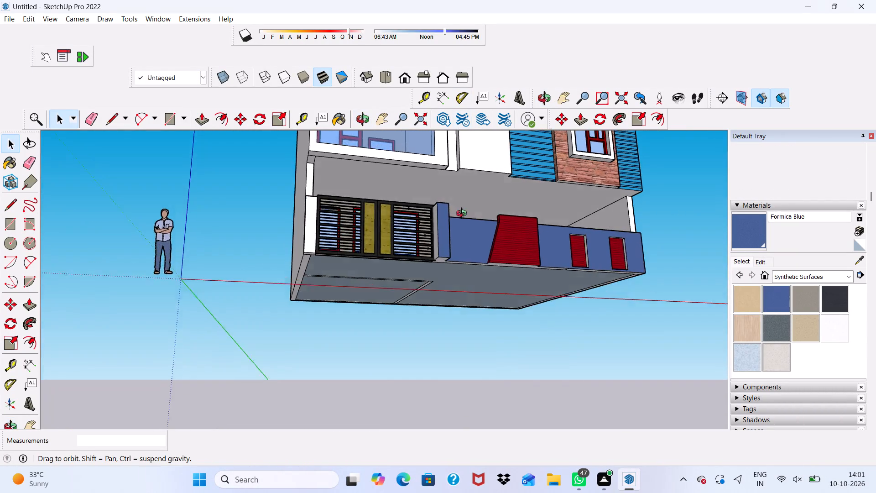
{"action": "middle_click_drag", "start_coordinate": [464, 215], "coordinate": [403, 268]}
{"action": "key", "text": "space"}
{"action": "scroll", "coordinate": [396, 263], "scroll_direction": "down", "scroll_amount": 11}
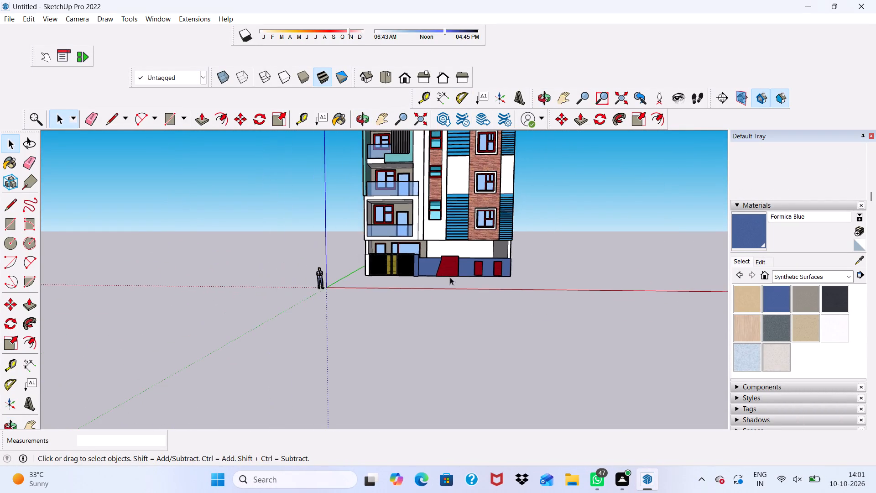
{"action": "middle_click_drag", "start_coordinate": [450, 277], "coordinate": [370, 254]}
{"action": "scroll", "coordinate": [377, 226], "scroll_direction": "up", "scroll_amount": 1}
{"action": "scroll", "coordinate": [412, 214], "scroll_direction": "down", "scroll_amount": 6}
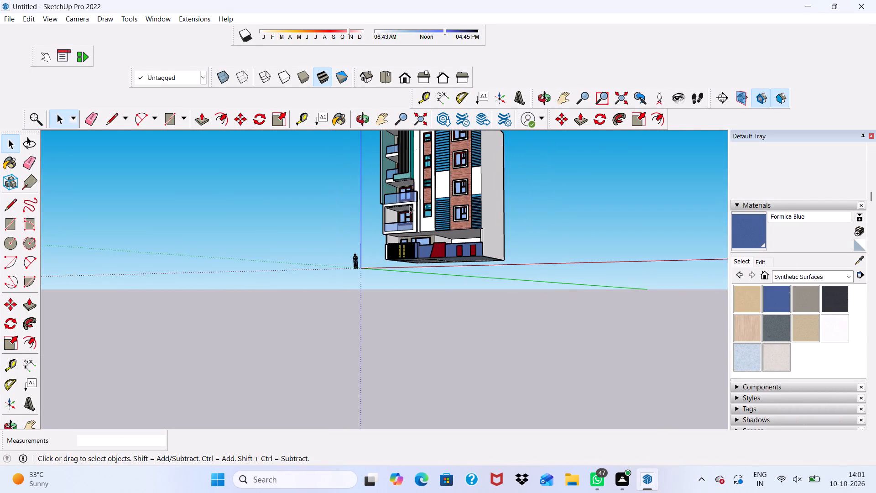
{"action": "middle_click_drag", "start_coordinate": [409, 205], "coordinate": [525, 238]}
{"action": "scroll", "coordinate": [430, 186], "scroll_direction": "up", "scroll_amount": 15}
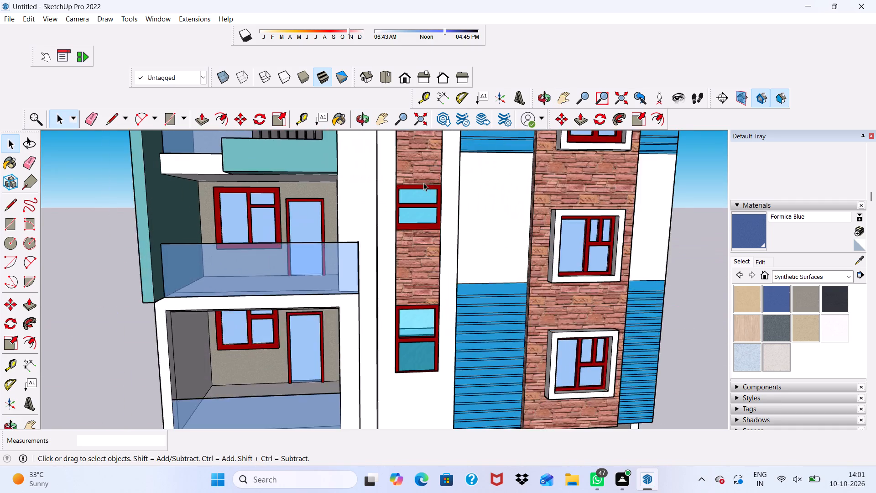
{"action": "scroll", "coordinate": [423, 183], "scroll_direction": "up", "scroll_amount": 5}
{"action": "scroll", "coordinate": [423, 183], "scroll_direction": "down", "scroll_amount": 19}
{"action": "scroll", "coordinate": [338, 269], "scroll_direction": "up", "scroll_amount": 6}
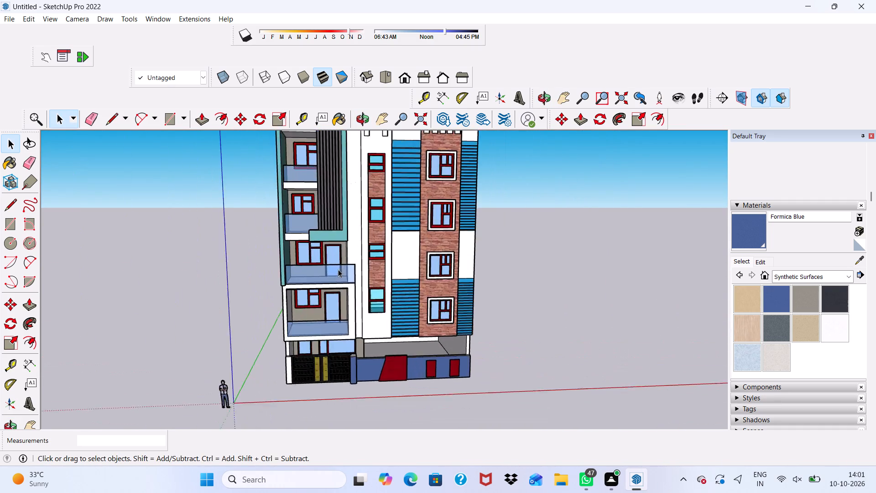
{"action": "scroll", "coordinate": [338, 269], "scroll_direction": "up", "scroll_amount": 4}
{"action": "scroll", "coordinate": [338, 269], "scroll_direction": "down", "scroll_amount": 1}
{"action": "middle_click_drag", "start_coordinate": [338, 269], "coordinate": [316, 191]}
{"action": "middle_click_drag", "start_coordinate": [365, 241], "coordinate": [325, 296]}
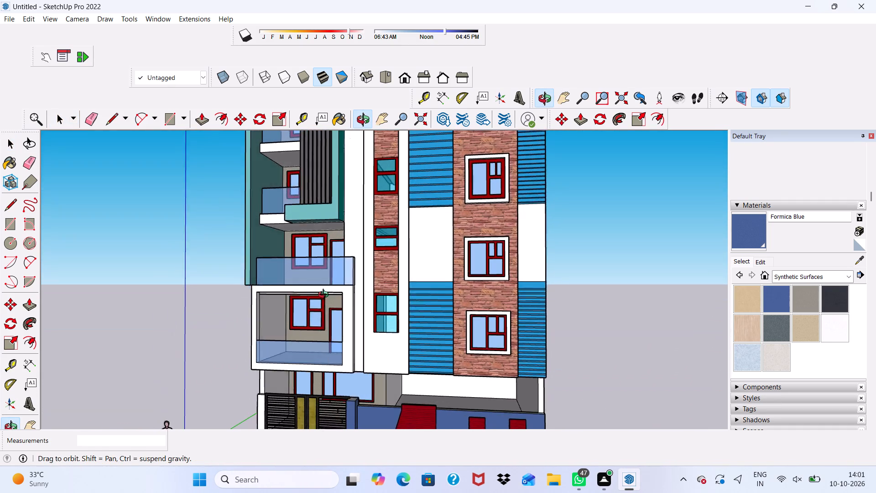
{"action": "middle_click_drag", "start_coordinate": [325, 296], "coordinate": [310, 299]}
Paint the ground-floor recess's back and side walls behind the low front wall with Formica Graystone.
{"action": "left_click", "coordinate": [803, 302]}
{"action": "scroll", "coordinate": [386, 492], "scroll_direction": "up", "scroll_amount": 8}
{"action": "scroll", "coordinate": [402, 395], "scroll_direction": "up", "scroll_amount": 5}
{"action": "left_click", "coordinate": [396, 386]}
{"action": "left_click", "coordinate": [454, 369]}
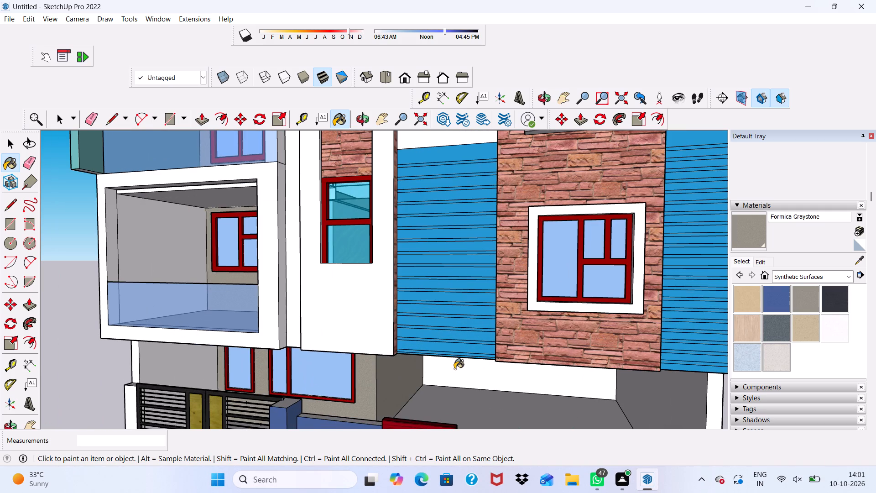
{"action": "left_click", "coordinate": [671, 399]}
Paint the lowest balcony's inner surfaces, including both side walls, with Formica Graystone.
{"action": "scroll", "coordinate": [582, 355], "scroll_direction": "down", "scroll_amount": 9}
{"action": "scroll", "coordinate": [291, 299], "scroll_direction": "down", "scroll_amount": 1}
{"action": "middle_click_drag", "start_coordinate": [291, 299], "coordinate": [270, 286]}
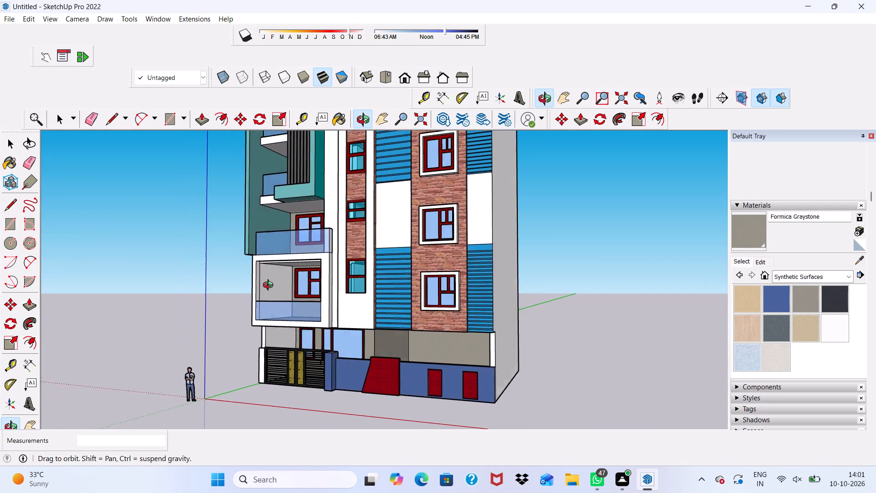
{"action": "middle_click_drag", "start_coordinate": [270, 286], "coordinate": [268, 286]}
{"action": "scroll", "coordinate": [278, 283], "scroll_direction": "up", "scroll_amount": 5}
{"action": "scroll", "coordinate": [278, 283], "scroll_direction": "down", "scroll_amount": 4}
{"action": "left_click", "coordinate": [274, 278]}
{"action": "scroll", "coordinate": [283, 262], "scroll_direction": "up", "scroll_amount": 6}
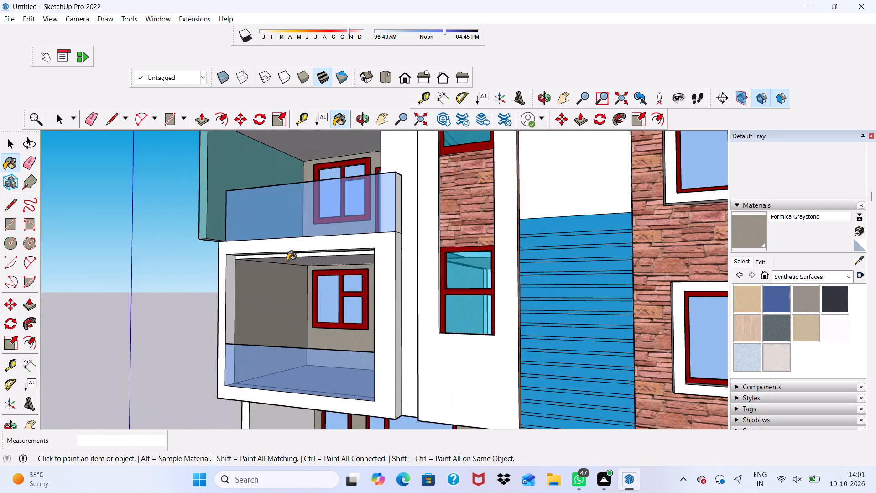
{"action": "middle_click_drag", "start_coordinate": [287, 261], "coordinate": [334, 194]}
{"action": "left_click", "coordinate": [317, 239]}
{"action": "scroll", "coordinate": [335, 258], "scroll_direction": "down", "scroll_amount": 1}
{"action": "middle_click_drag", "start_coordinate": [336, 258], "coordinate": [419, 334]}
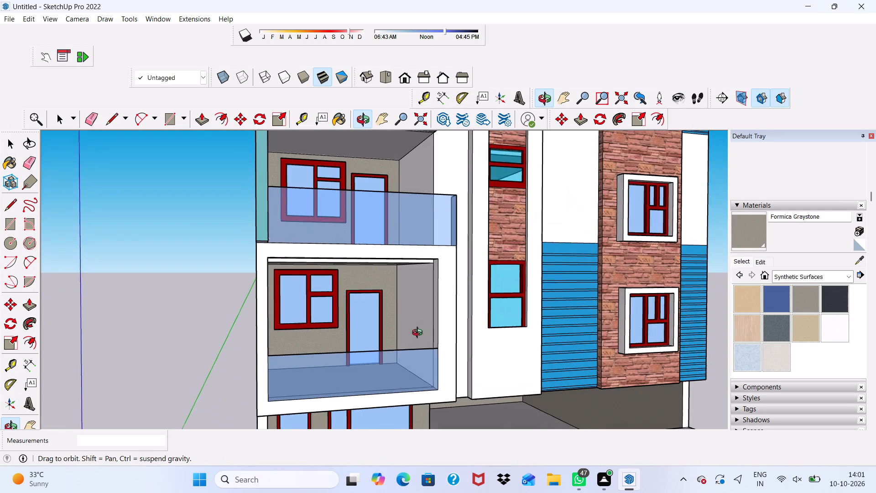
{"action": "middle_click_drag", "start_coordinate": [419, 334], "coordinate": [419, 334]}
{"action": "left_click", "coordinate": [424, 322]}
Paint the inner side walls of the two balconies above the lowest one with Formica Graystone.
{"action": "scroll", "coordinate": [407, 314], "scroll_direction": "down", "scroll_amount": 4}
{"action": "middle_click_drag", "start_coordinate": [400, 300], "coordinate": [297, 329]}
{"action": "scroll", "coordinate": [353, 225], "scroll_direction": "up", "scroll_amount": 4}
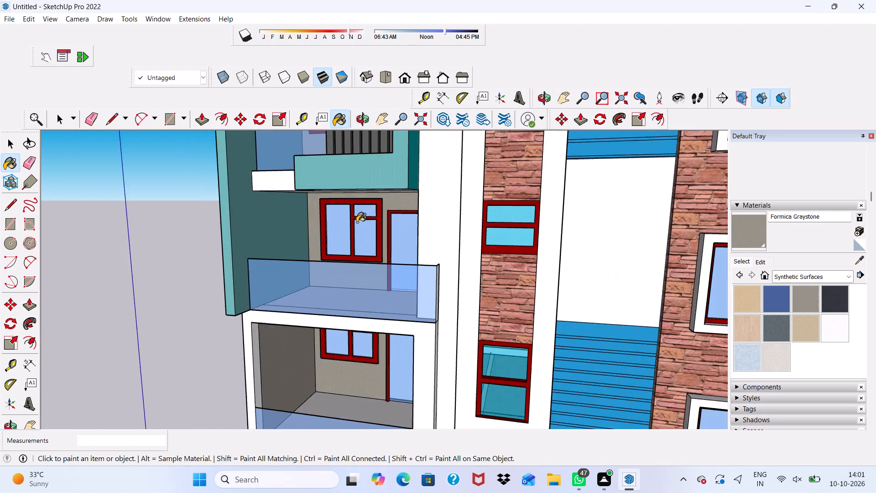
{"action": "scroll", "coordinate": [357, 222], "scroll_direction": "down", "scroll_amount": 1}
{"action": "middle_click_drag", "start_coordinate": [357, 222], "coordinate": [464, 214]}
{"action": "left_click", "coordinate": [418, 225]}
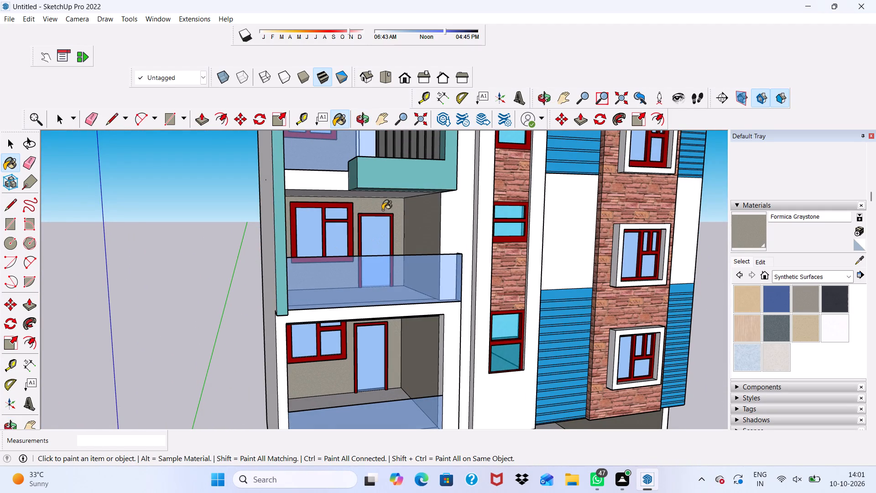
{"action": "scroll", "coordinate": [381, 220], "scroll_direction": "down", "scroll_amount": 10}
{"action": "scroll", "coordinate": [367, 154], "scroll_direction": "up", "scroll_amount": 14}
{"action": "middle_click_drag", "start_coordinate": [381, 206], "coordinate": [457, 204]}
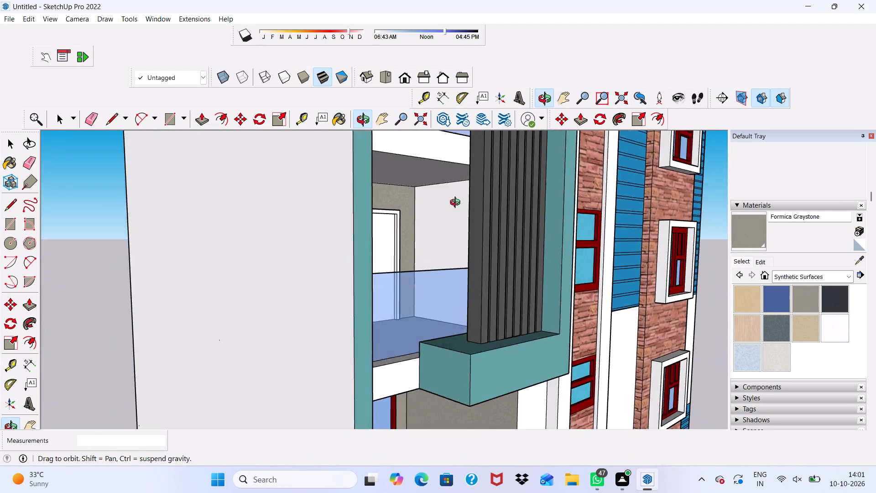
{"action": "middle_click_drag", "start_coordinate": [457, 204], "coordinate": [451, 219]}
{"action": "scroll", "coordinate": [450, 220], "scroll_direction": "up", "scroll_amount": 2}
{"action": "left_click", "coordinate": [450, 220]}
{"action": "scroll", "coordinate": [380, 238], "scroll_direction": "down", "scroll_amount": 2}
{"action": "middle_click_drag", "start_coordinate": [379, 239], "coordinate": [367, 275]}
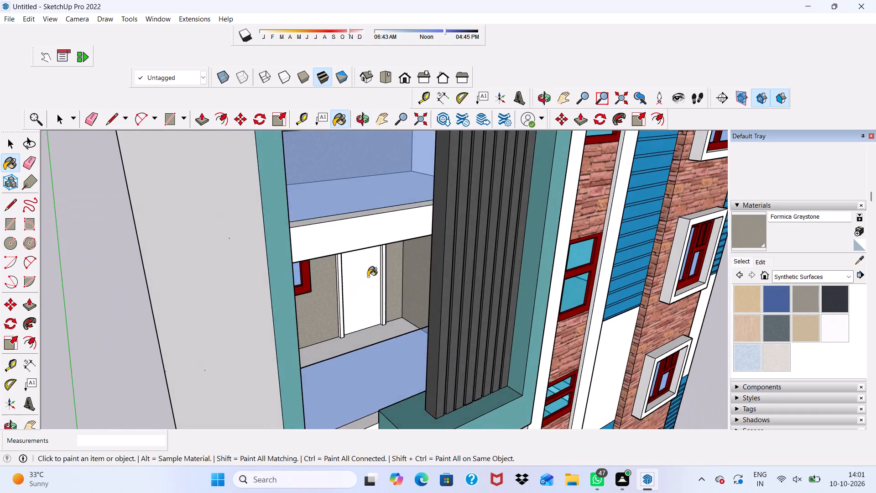
{"action": "scroll", "coordinate": [338, 211], "scroll_direction": "down", "scroll_amount": 9}
{"action": "scroll", "coordinate": [373, 246], "scroll_direction": "down", "scroll_amount": 2}
{"action": "middle_click_drag", "start_coordinate": [368, 245], "coordinate": [308, 218]}
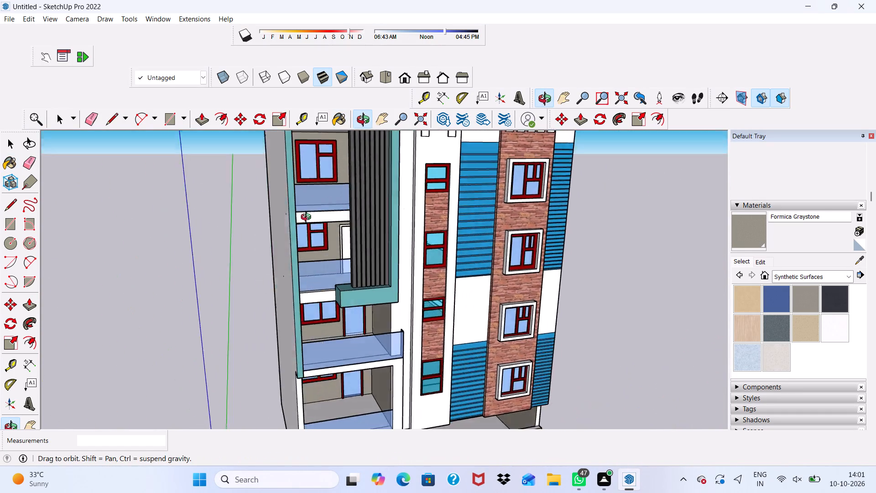
{"action": "middle_click_drag", "start_coordinate": [308, 218], "coordinate": [244, 176]}
{"action": "scroll", "coordinate": [441, 204], "scroll_direction": "down", "scroll_amount": 7}
{"action": "key", "text": "space"}
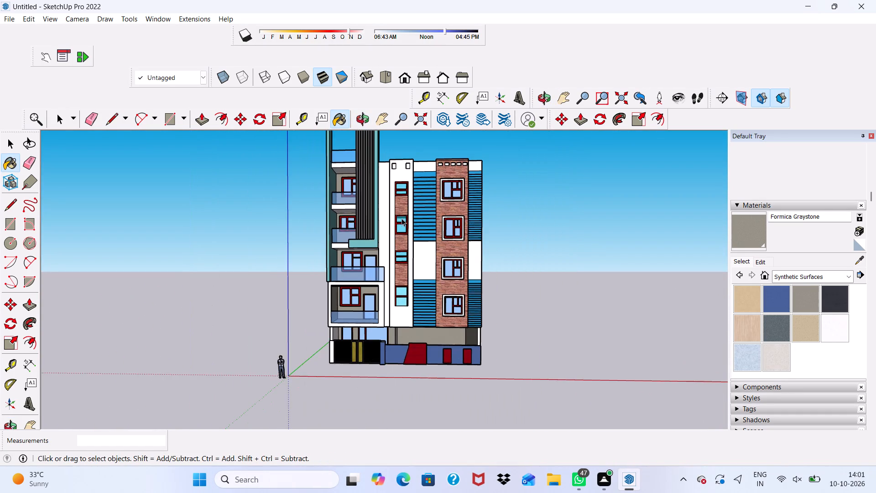
Look over the whole painted front facade from above and from straight ahead.
{"action": "scroll", "coordinate": [401, 218], "scroll_direction": "down", "scroll_amount": 5}
{"action": "scroll", "coordinate": [441, 260], "scroll_direction": "up", "scroll_amount": 6}
{"action": "scroll", "coordinate": [311, 165], "scroll_direction": "up", "scroll_amount": 6}
{"action": "scroll", "coordinate": [338, 178], "scroll_direction": "down", "scroll_amount": 10}
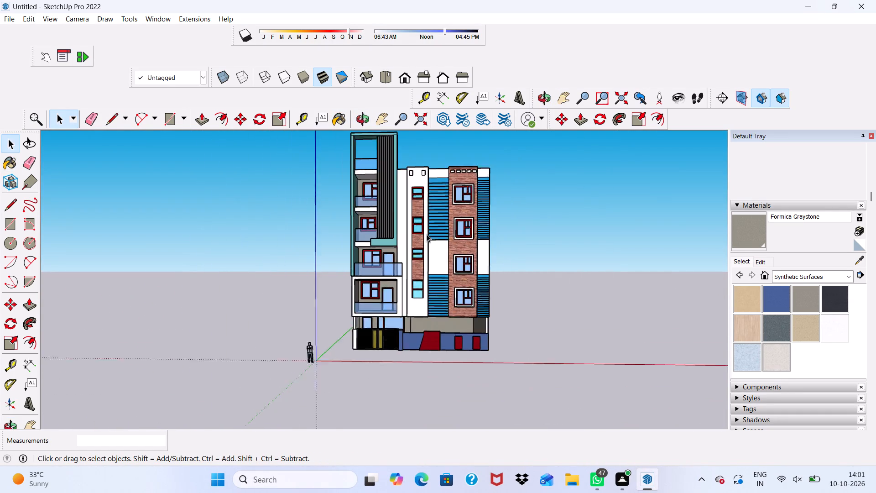
{"action": "scroll", "coordinate": [427, 234], "scroll_direction": "down", "scroll_amount": 1}
{"action": "scroll", "coordinate": [428, 234], "scroll_direction": "up", "scroll_amount": 8}
{"action": "middle_click_drag", "start_coordinate": [406, 160], "coordinate": [407, 236]}
{"action": "scroll", "coordinate": [392, 226], "scroll_direction": "up", "scroll_amount": 1}
{"action": "scroll", "coordinate": [386, 225], "scroll_direction": "down", "scroll_amount": 2}
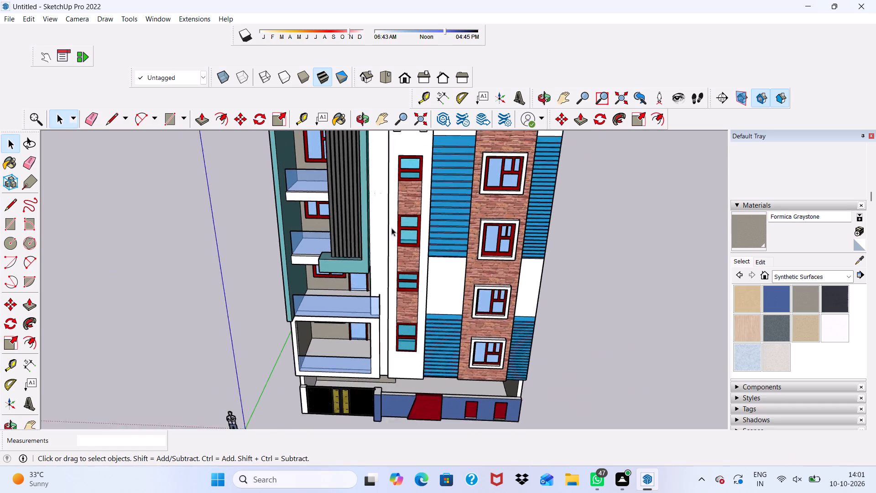
{"action": "scroll", "coordinate": [391, 228], "scroll_direction": "down", "scroll_amount": 6}
{"action": "middle_click_drag", "start_coordinate": [409, 256], "coordinate": [422, 172]}
{"action": "scroll", "coordinate": [422, 172], "scroll_direction": "up", "scroll_amount": 5}
{"action": "scroll", "coordinate": [420, 183], "scroll_direction": "down", "scroll_amount": 2}
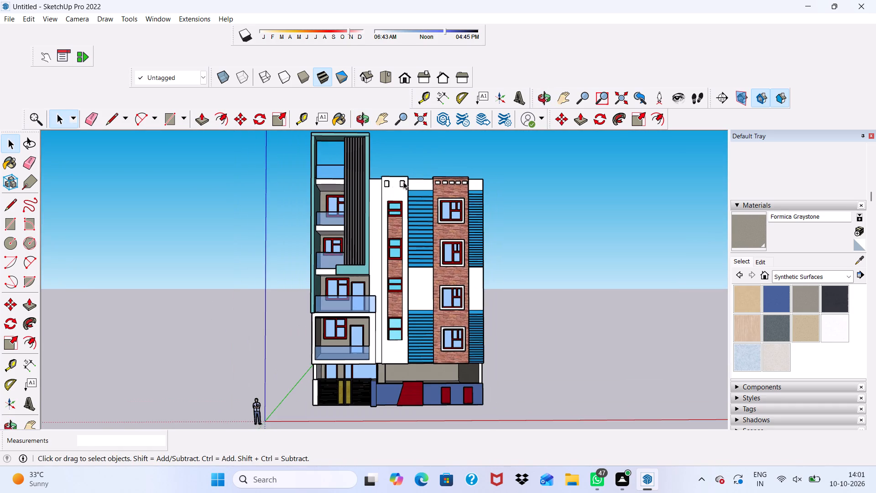
{"action": "scroll", "coordinate": [426, 391], "scroll_direction": "up", "scroll_amount": 4}
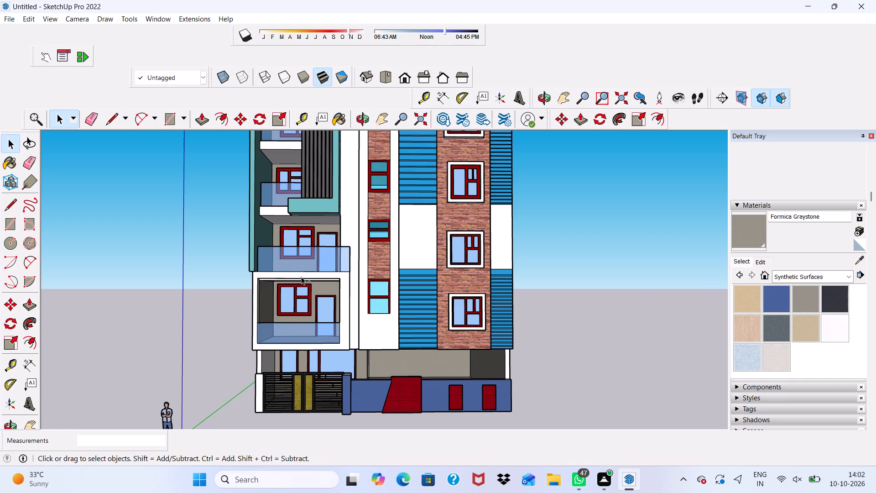
Save the model as 399 in the Documents folder.
{"action": "key", "text": "ctrl+s"}
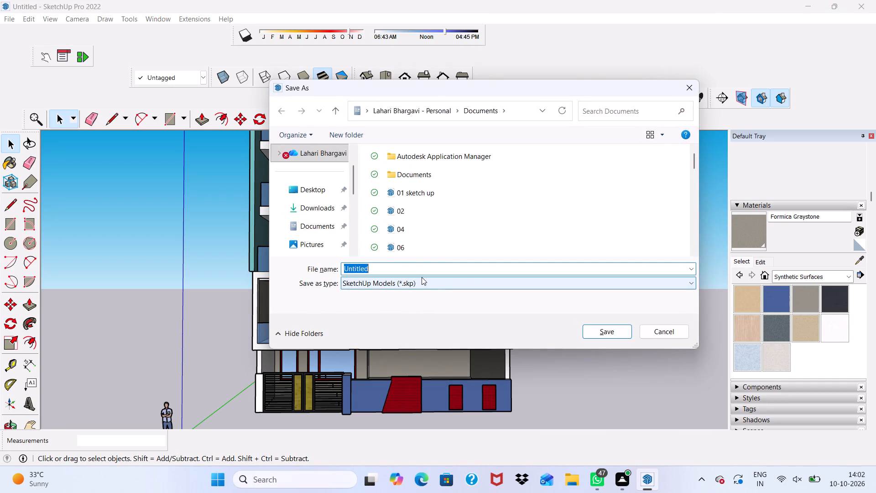
{"action": "left_click", "coordinate": [408, 261]}
{"action": "key", "text": "BackSpace"}
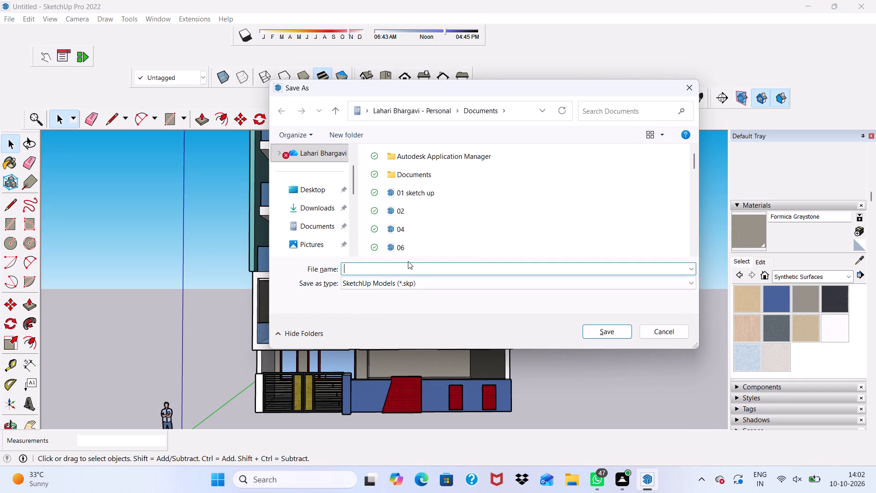
{"action": "type", "text": "399"}
{"action": "left_click", "coordinate": [615, 332]}
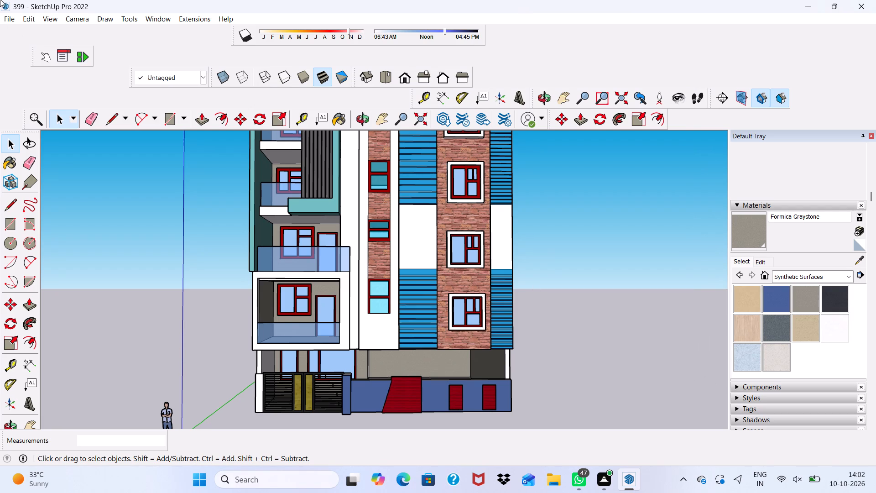
Export the current view as a JPEG 2D graphic named 399pdf to the Downloads folder.
{"action": "left_click", "coordinate": [8, 20]}
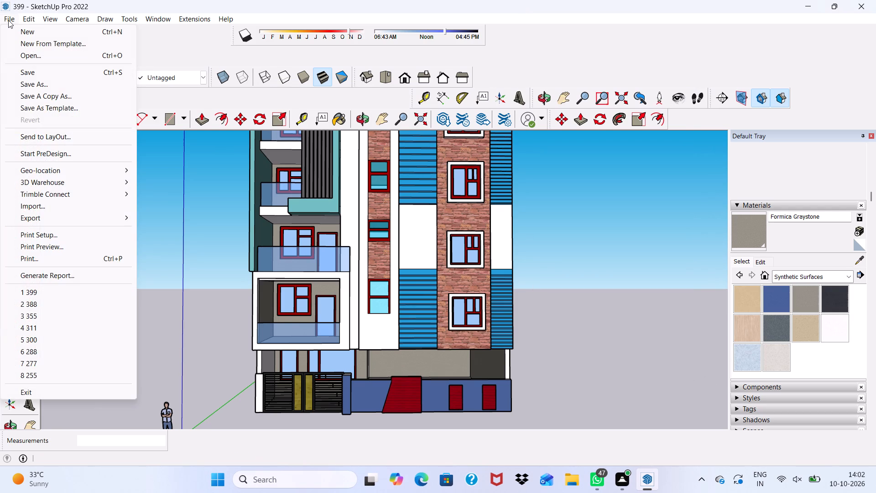
{"action": "left_click", "coordinate": [26, 216]}
{"action": "left_click", "coordinate": [153, 230]}
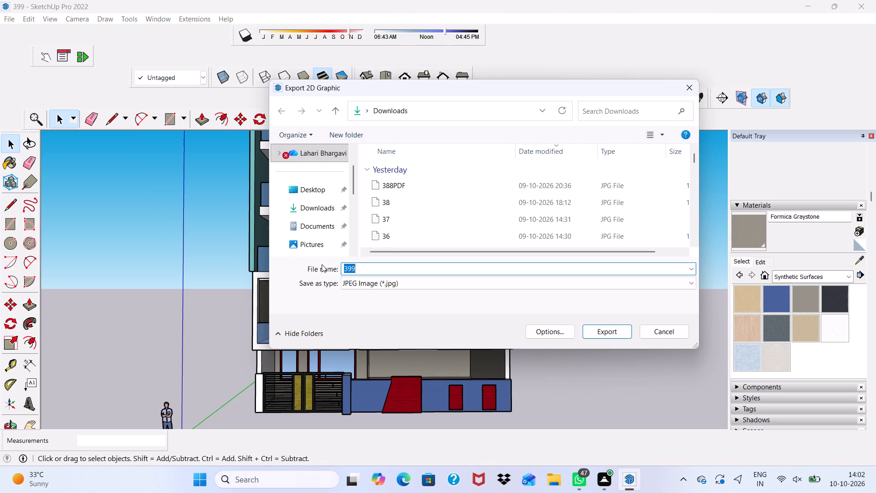
{"action": "left_click", "coordinate": [322, 264]}
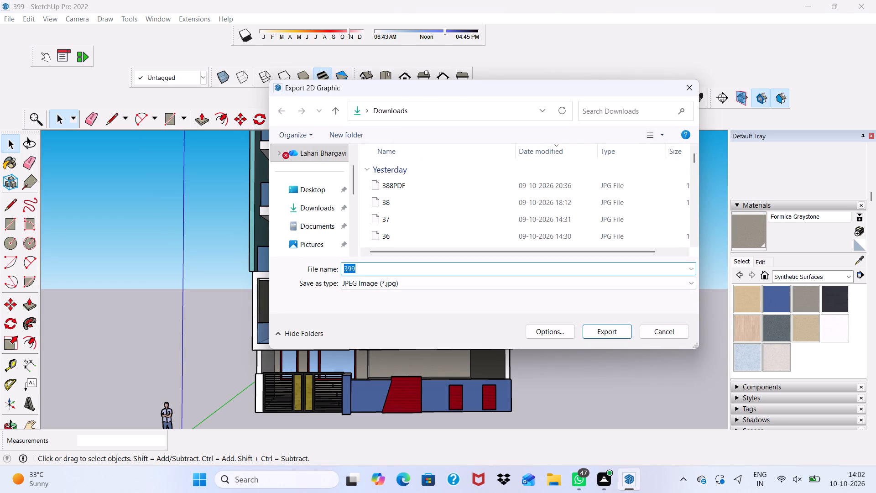
{"action": "left_click", "coordinate": [360, 270]}
{"action": "type", "text": "pdf"}
{"action": "left_click", "coordinate": [613, 331]}
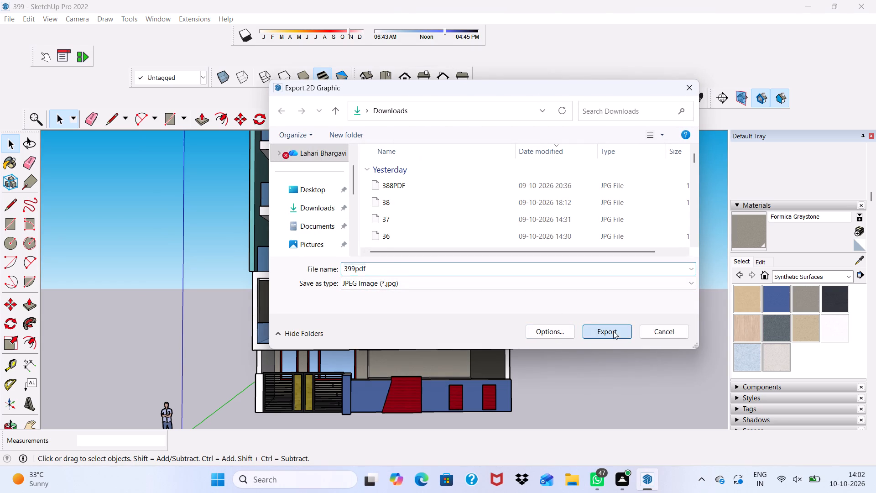